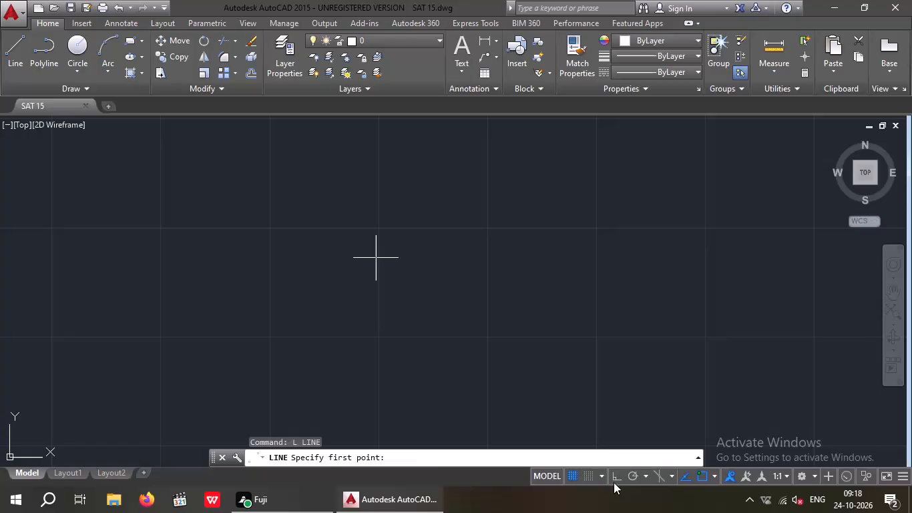
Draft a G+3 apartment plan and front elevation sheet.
Turn on Ortho mode and leave the pending Line command.
click(616, 477)
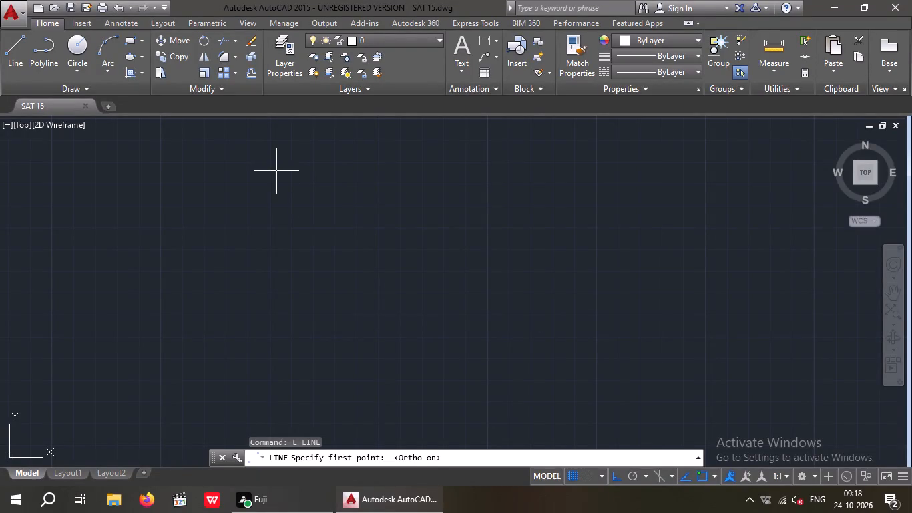
key(Escape)
key(Escape)
Turn on command logging with LOGFILEON.
text(LOG)
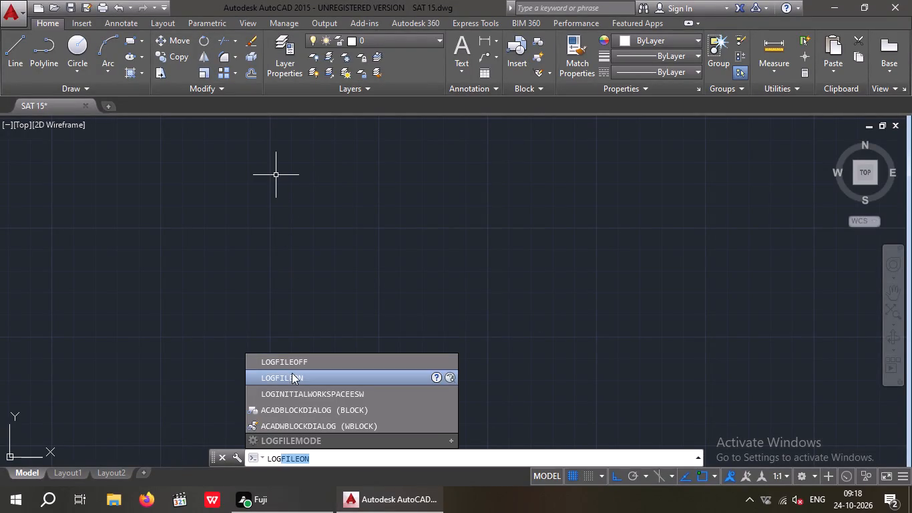
click(292, 374)
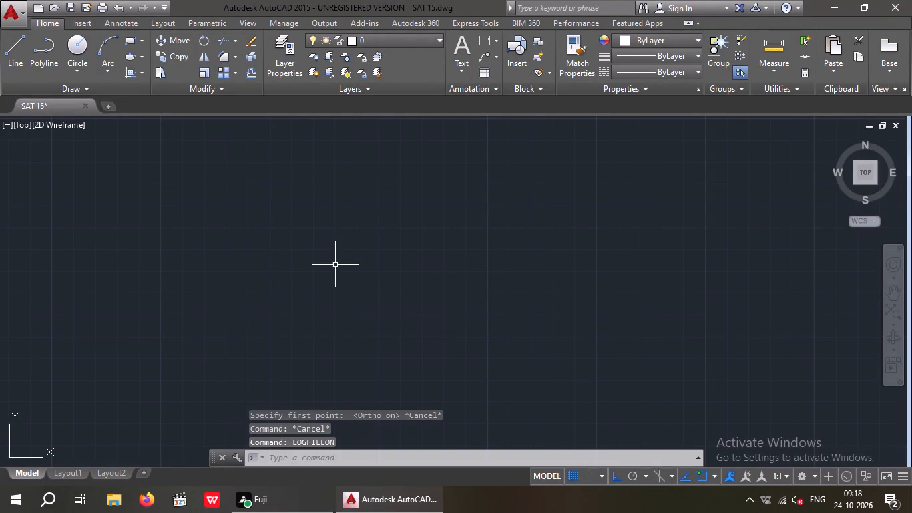
key(Escape)
key(Escape)
key(Escape)
Draw a closed rectangular outline with the Line tool, 36' wide and 54' high, starting from its upper-left corner.
key(l)
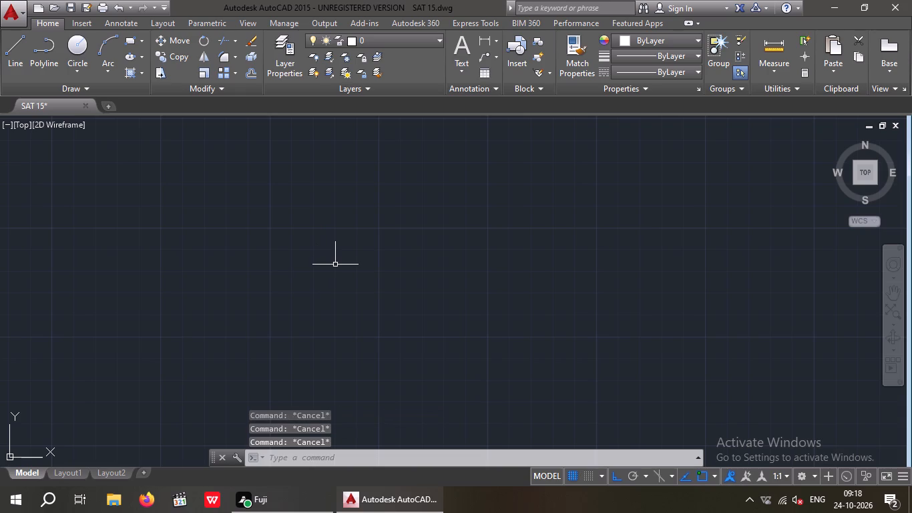
key(space)
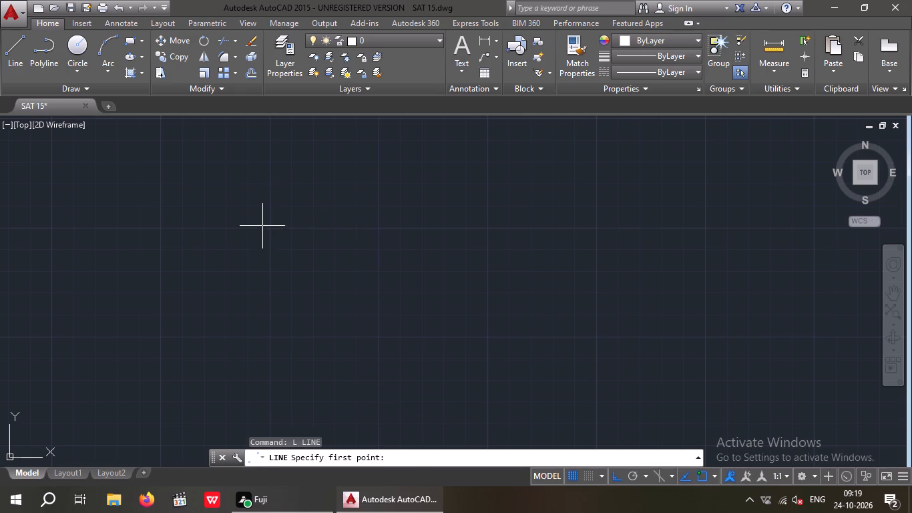
click(270, 228)
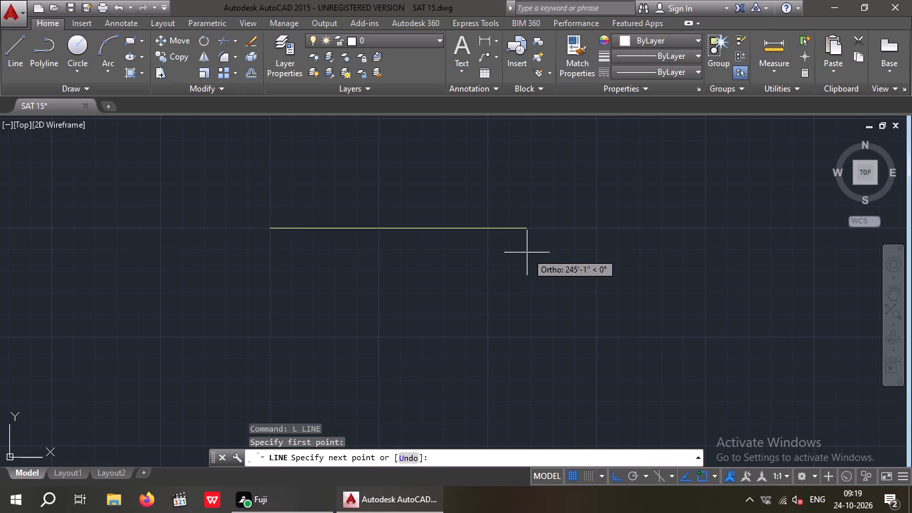
text(36')
key(Return)
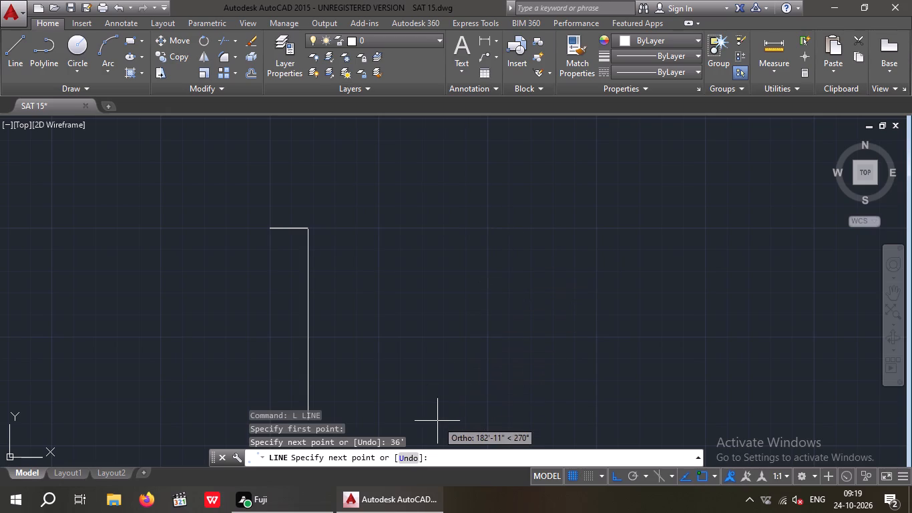
text(54')
key(Return)
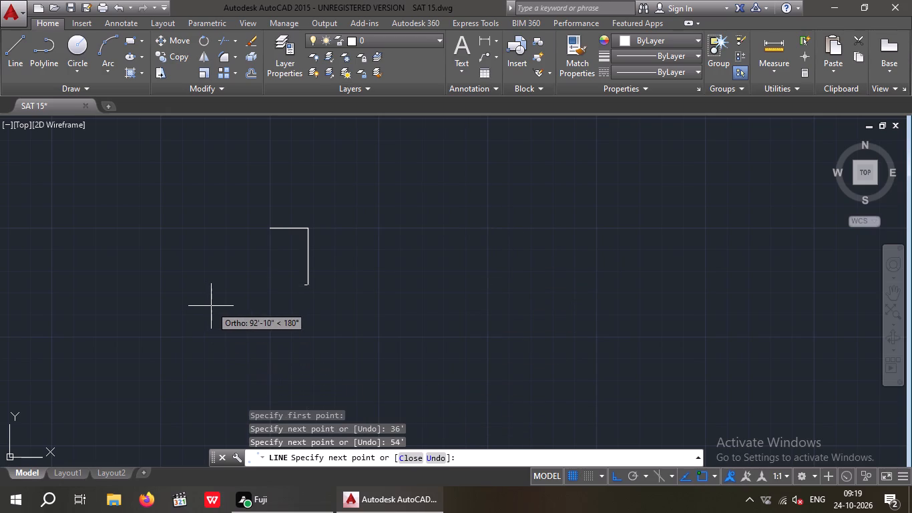
key(3)
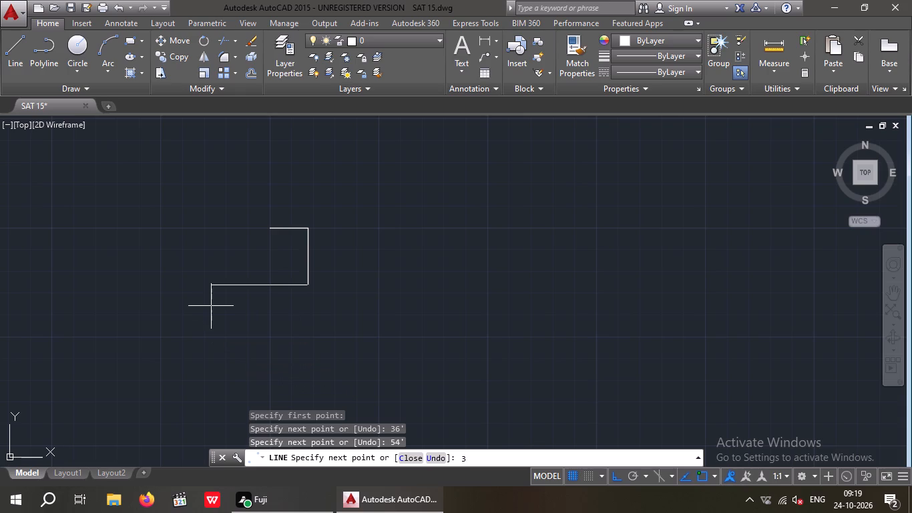
key(6)
key(apostrophe)
key(Return)
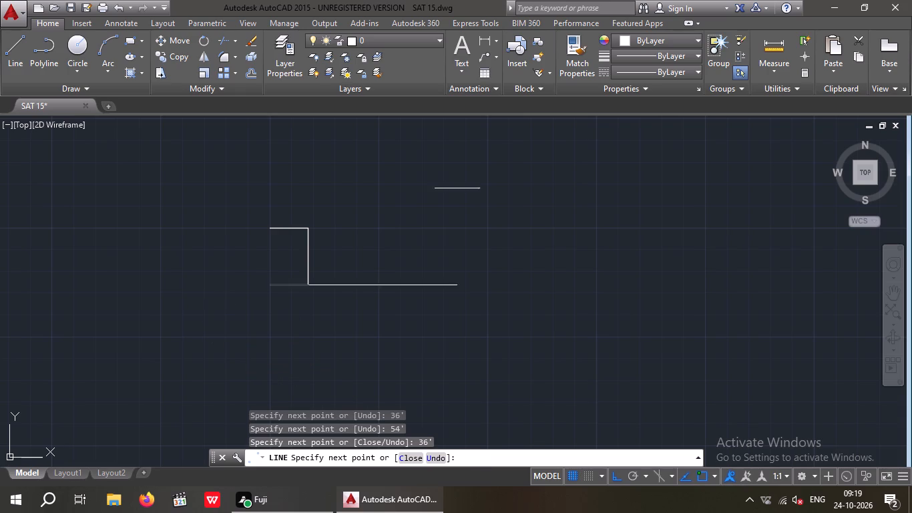
scroll(274, 214, up, 4)
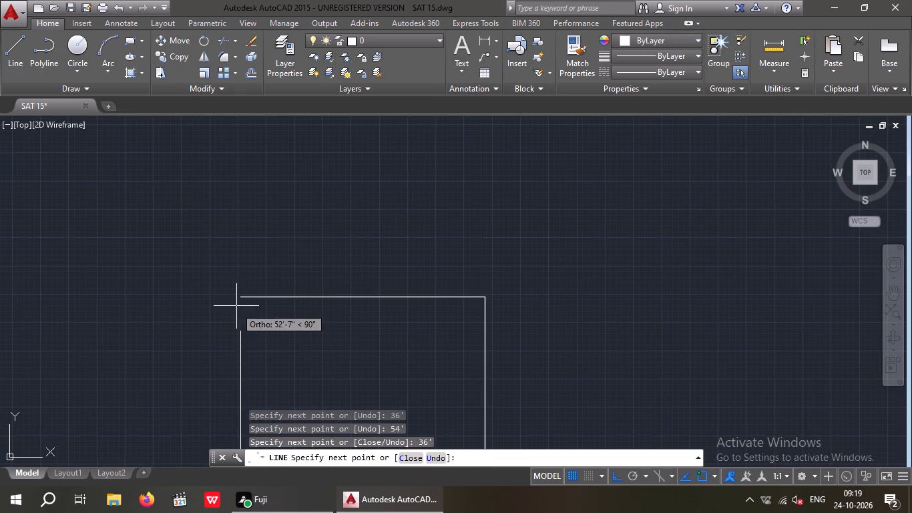
click(239, 301)
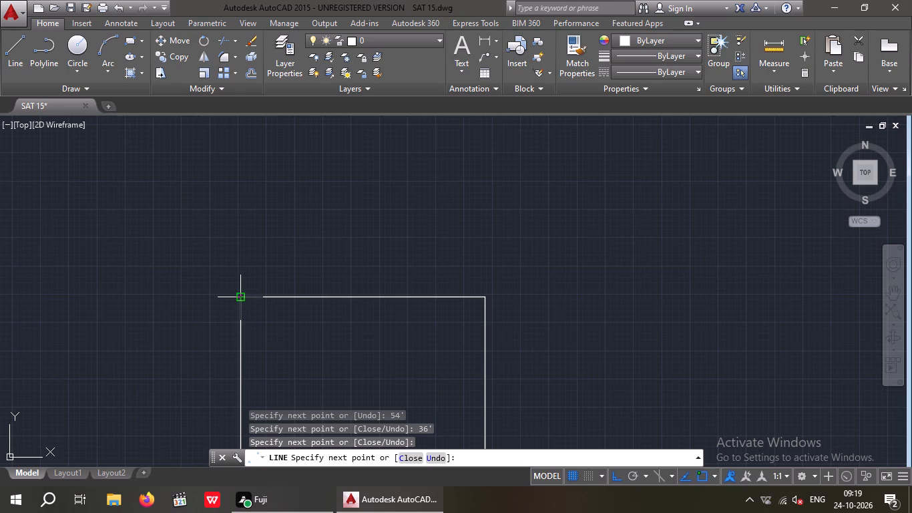
key(Escape)
Offset all four sides of the rectangular outline 9" inward to form the outer wall thickness.
scroll(254, 298, down, 3)
middle_drag(325, 294, 398, 140)
middle_drag(353, 210, 384, 275)
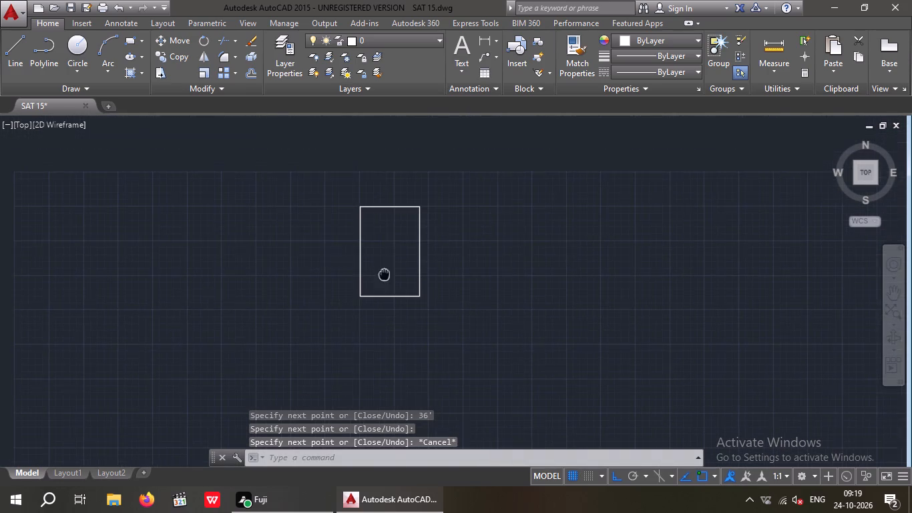
scroll(381, 246, up, 2)
middle_drag(379, 238, 361, 271)
key(Escape)
key(Escape)
key(Escape)
key(Escape)
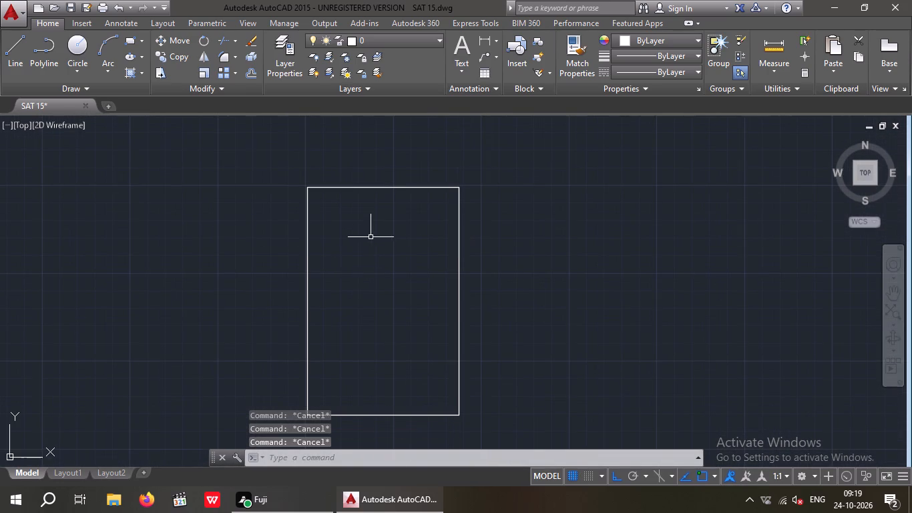
key(o)
key(Return)
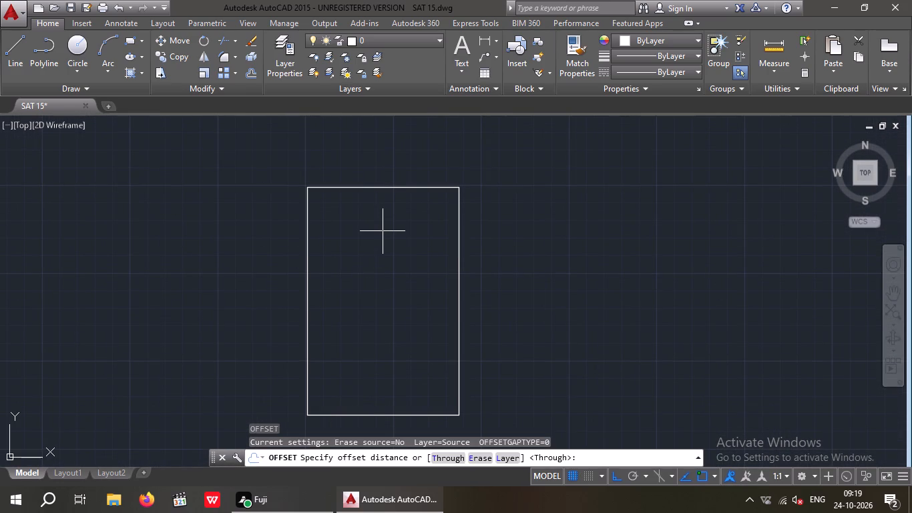
text(9")
key(Return)
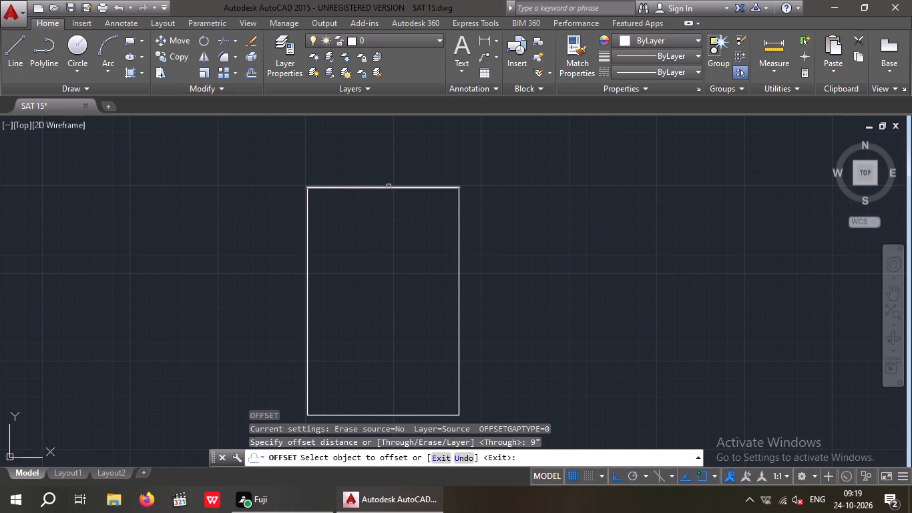
click(389, 186)
click(389, 210)
drag(306, 271, 320, 274)
click(358, 273)
drag(458, 283, 459, 283)
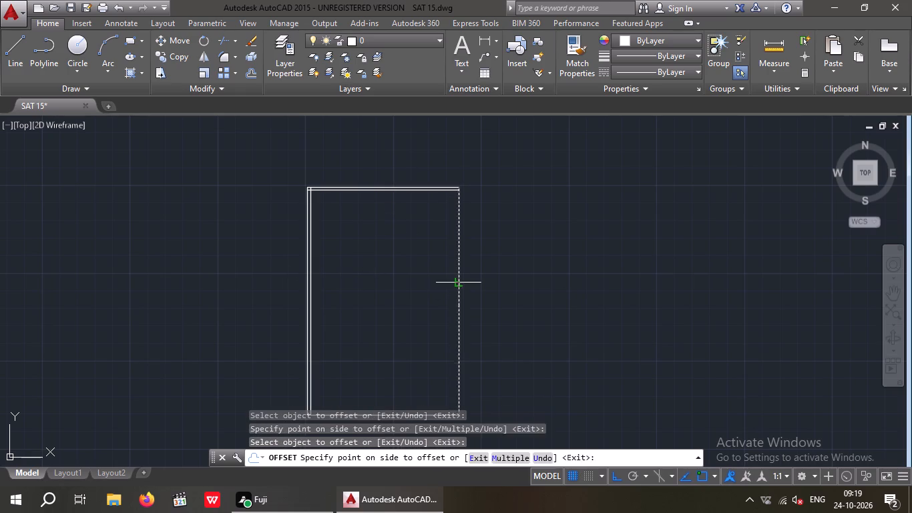
drag(459, 283, 455, 291)
click(447, 295)
middle_drag(440, 294, 453, 254)
scroll(399, 373, up, 2)
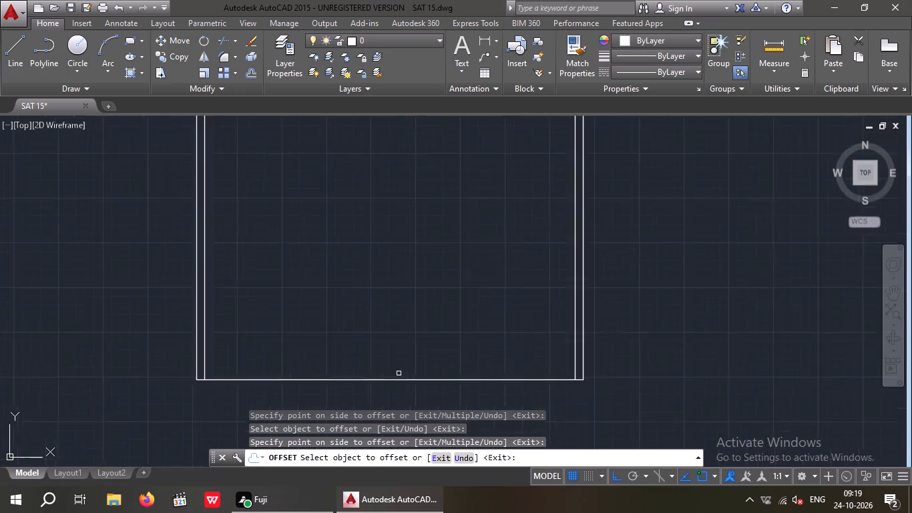
drag(392, 379, 392, 369)
click(393, 329)
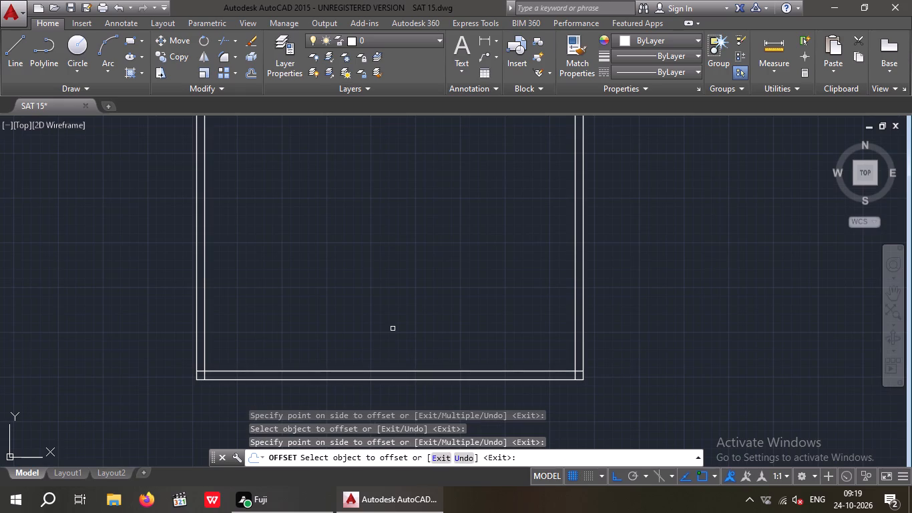
scroll(423, 303, down, 2)
middle_drag(423, 306, 417, 329)
key(Escape)
key(Escape)
key(Escape)
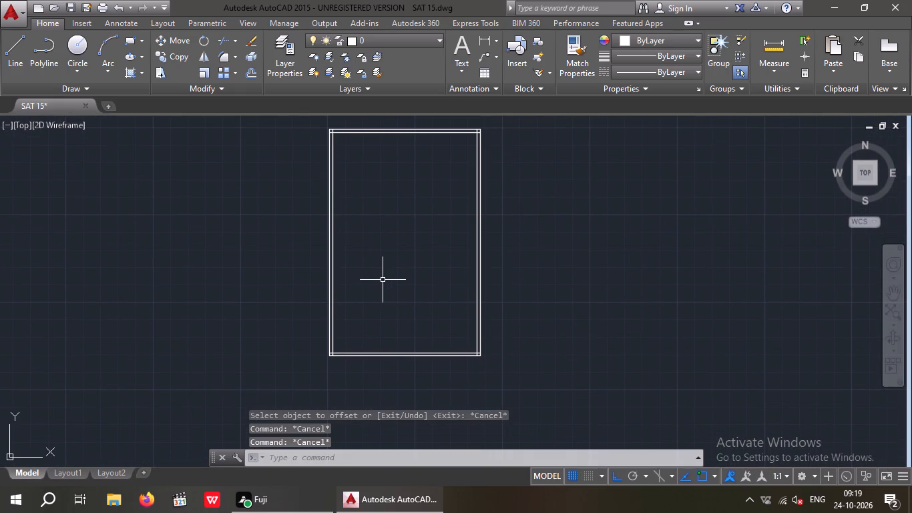
Trim the overlapping inner wall line ends at the outline's upper-left corner, using all objects as cutting edges.
text(TR)
key(space)
key(space)
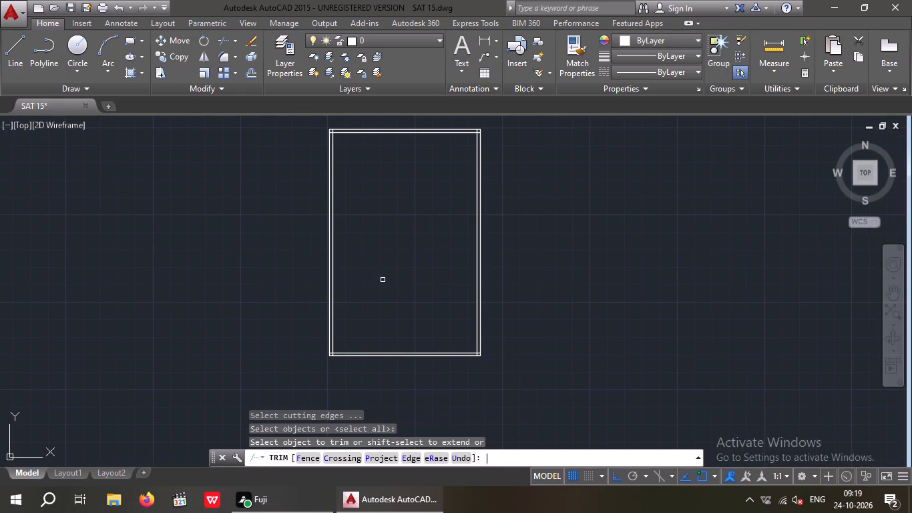
scroll(339, 133, up, 3)
middle_drag(332, 191, 344, 206)
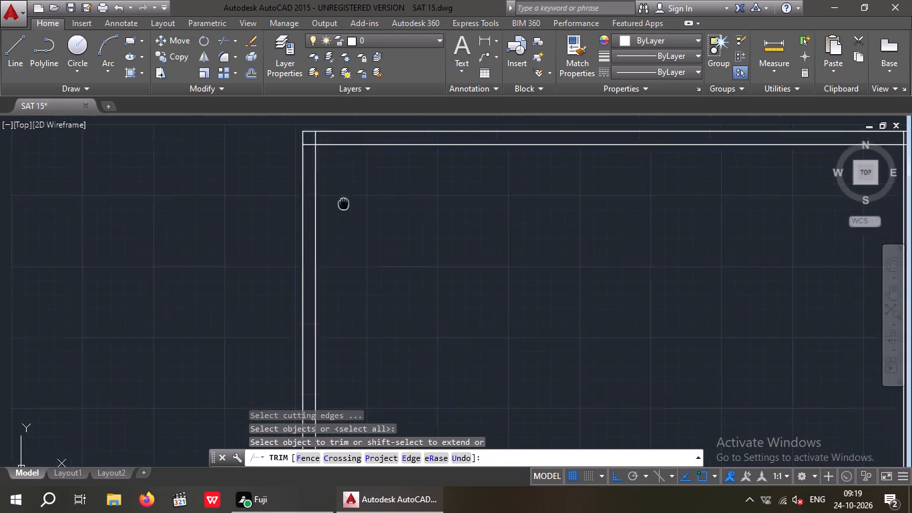
middle_drag(344, 206, 355, 275)
scroll(322, 219, up, 4)
middle_drag(333, 232, 338, 306)
scroll(343, 227, up, 2)
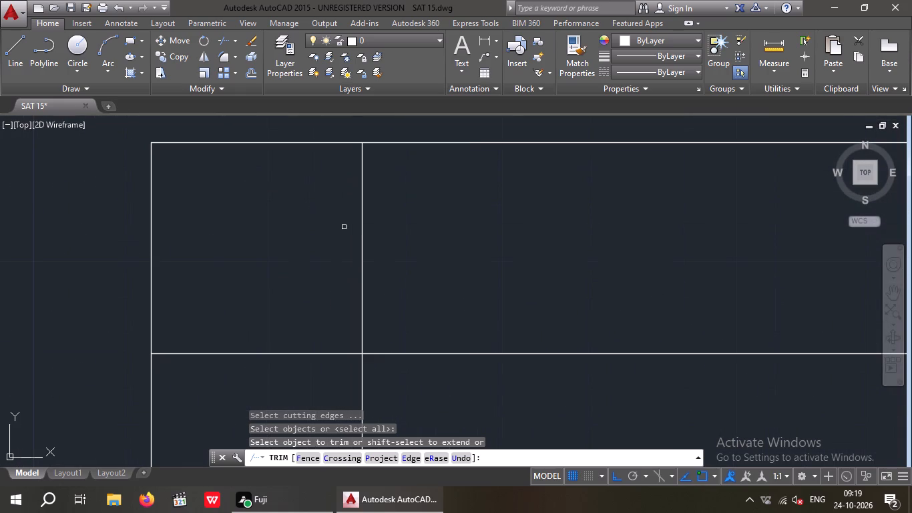
drag(404, 218, 298, 291)
click(282, 293)
drag(256, 396, 238, 345)
click(228, 301)
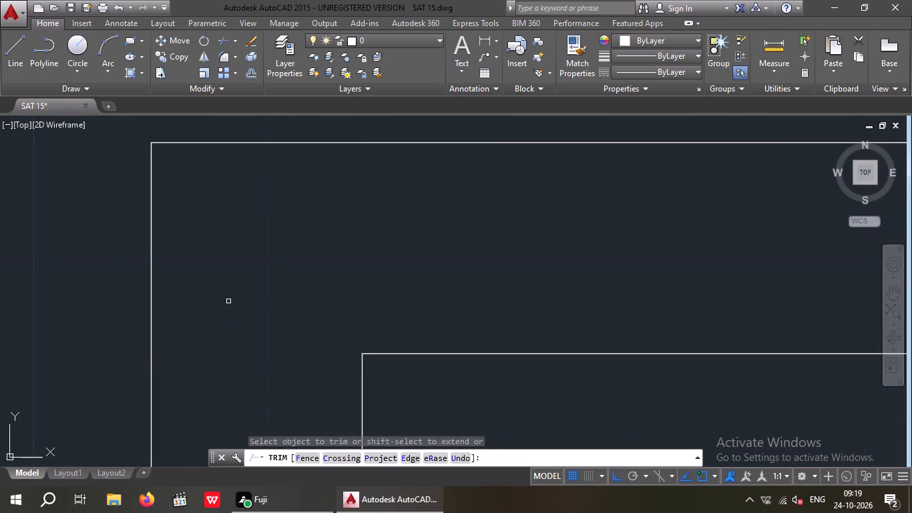
Trim the overlapping inner wall line ends at the outline's upper-right corner.
scroll(250, 261, down, 5)
scroll(413, 319, down, 3)
middle_drag(451, 330, 375, 214)
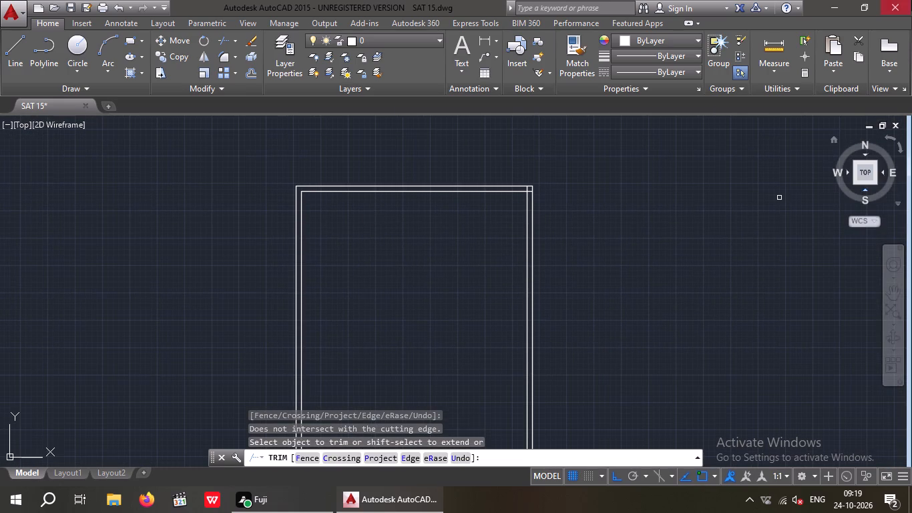
scroll(524, 199, up, 6)
middle_drag(527, 188, 463, 328)
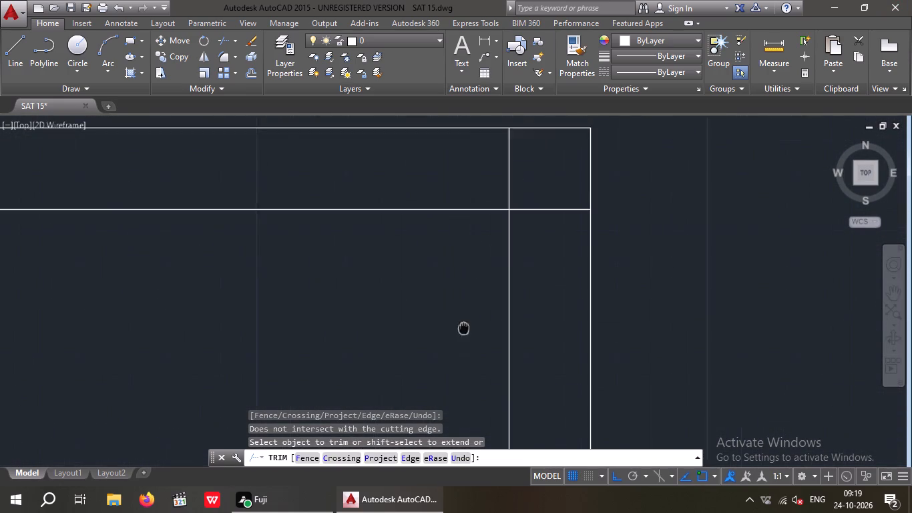
middle_drag(463, 328, 426, 379)
scroll(493, 250, up, 1)
drag(531, 327, 491, 286)
click(489, 246)
drag(511, 208, 470, 218)
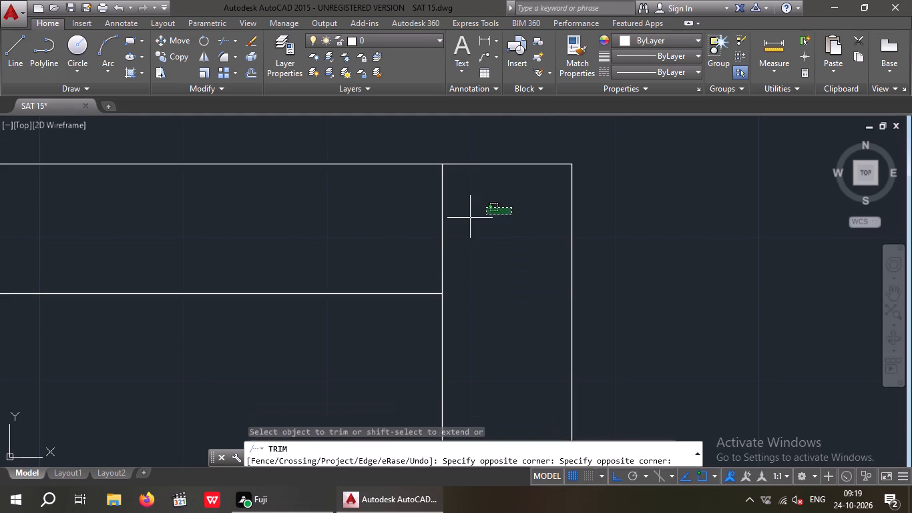
drag(470, 218, 387, 233)
click(360, 238)
Trim the overlapping inner wall line ends at the outline's lower-left corner.
scroll(385, 222, down, 6)
middle_drag(285, 302, 470, 190)
scroll(449, 204, down, 2)
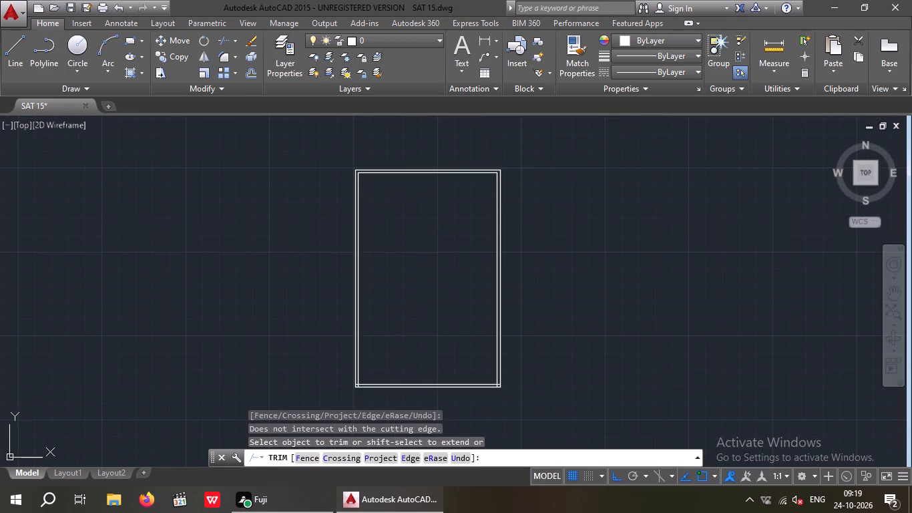
middle_drag(357, 393, 366, 340)
scroll(364, 337, up, 5)
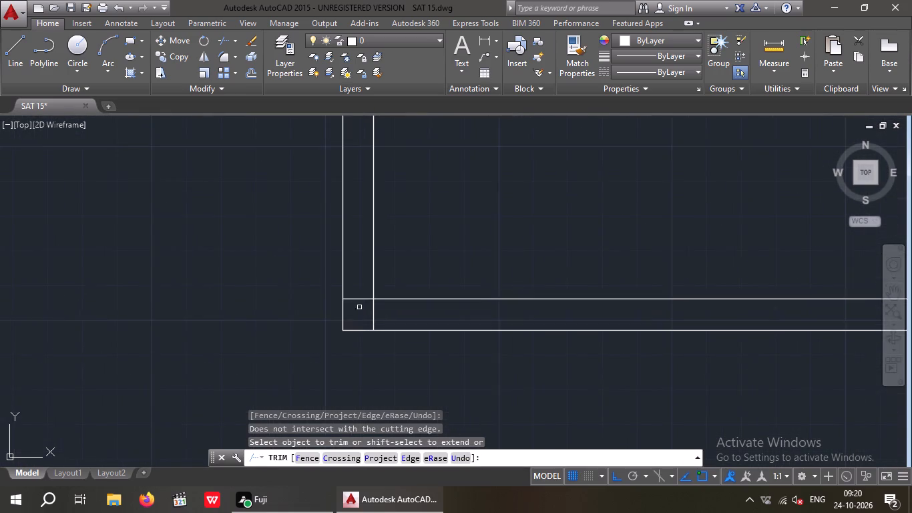
scroll(359, 301, up, 4)
scroll(443, 330, down, 3)
drag(460, 336, 404, 366)
click(403, 363)
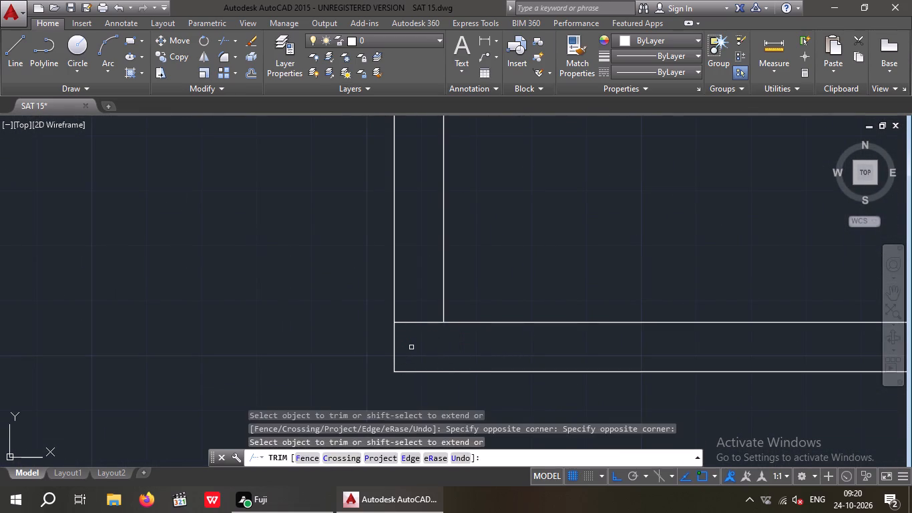
drag(419, 347, 415, 340)
click(408, 281)
Trim the overlapping inner wall line ends at the outline's lower-right corner and finish trimming.
scroll(407, 281, down, 5)
middle_drag(474, 324, 140, 361)
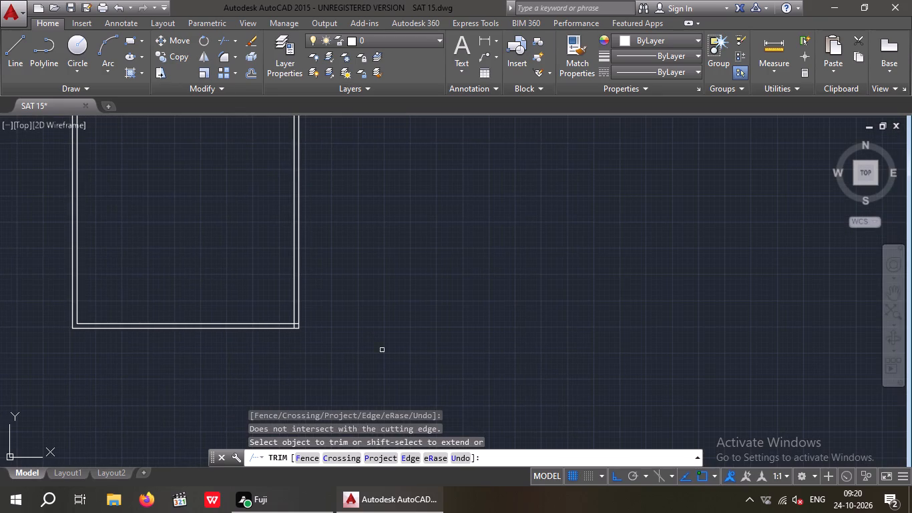
scroll(294, 327, up, 9)
scroll(281, 329, down, 2)
middle_drag(281, 329, 417, 265)
drag(384, 271, 306, 290)
drag(291, 293, 300, 297)
drag(440, 268, 427, 250)
click(417, 183)
scroll(403, 220, down, 3)
middle_drag(403, 230, 404, 232)
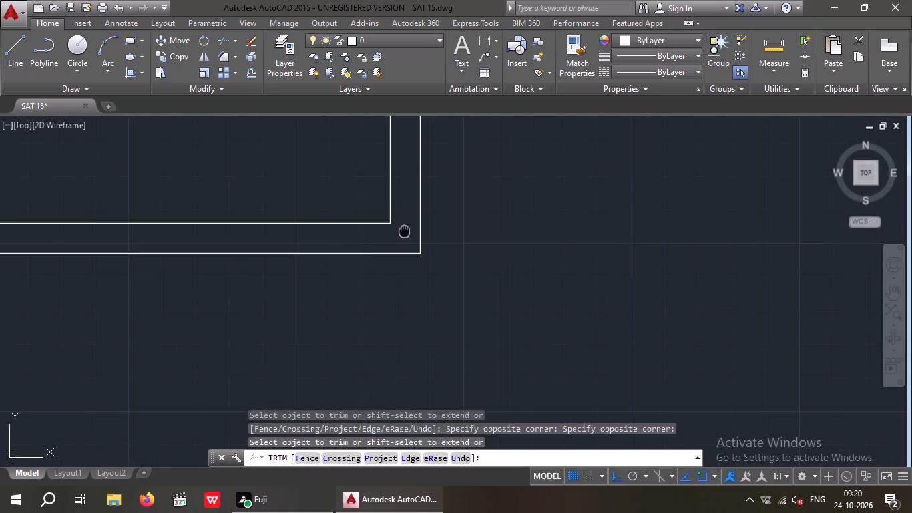
middle_drag(404, 232, 453, 333)
scroll(444, 318, down, 3)
middle_drag(359, 264, 468, 401)
scroll(435, 324, down, 1)
middle_drag(435, 324, 445, 330)
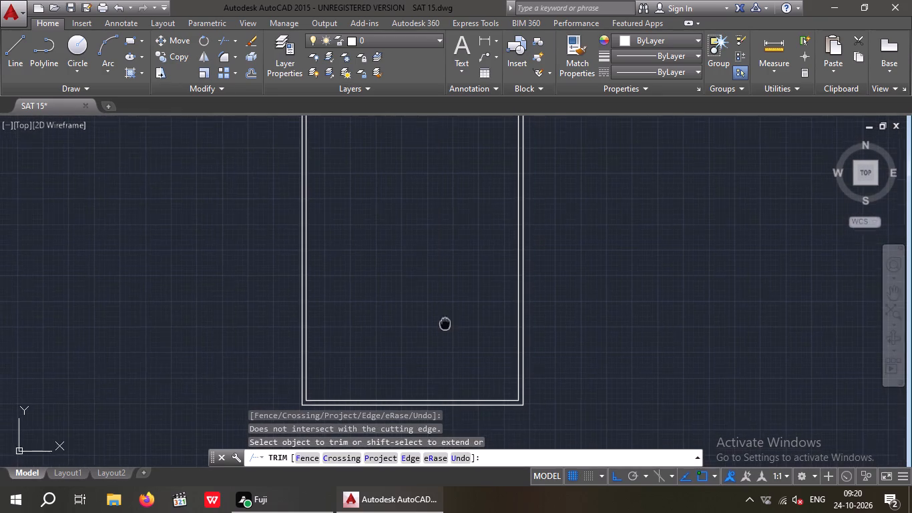
middle_drag(445, 330, 449, 363)
scroll(451, 321, down, 1)
key(Escape)
key(Escape)
key(Escape)
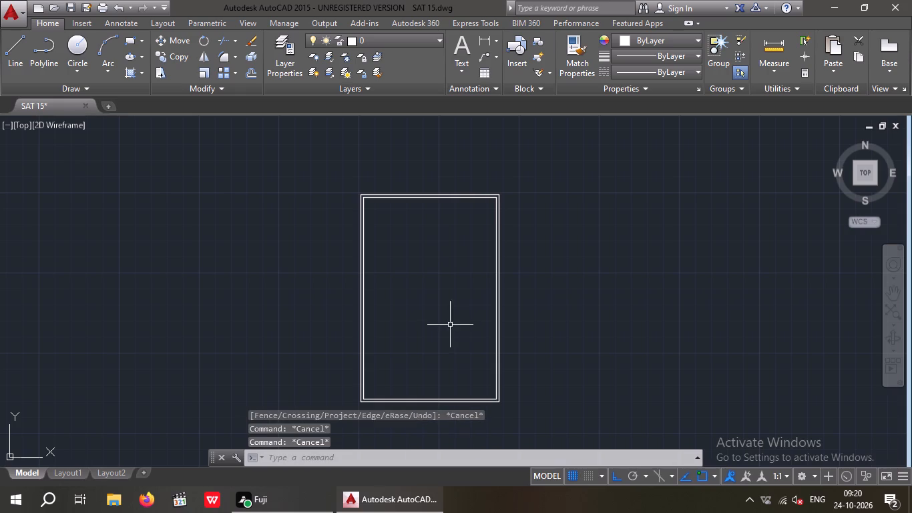
Offset the left wall's inner line 10'4.5" into the building to start the first vertical partition.
middle_drag(449, 325, 395, 286)
key(Escape)
key(Escape)
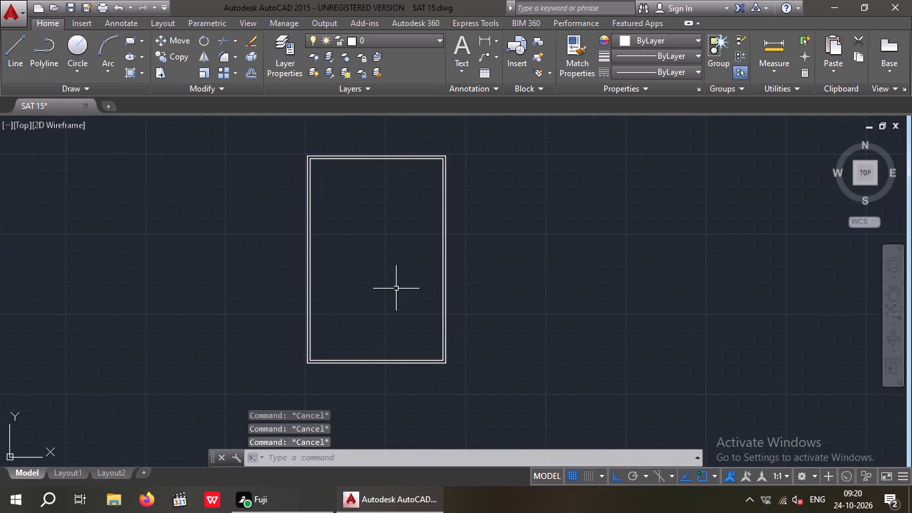
key(o)
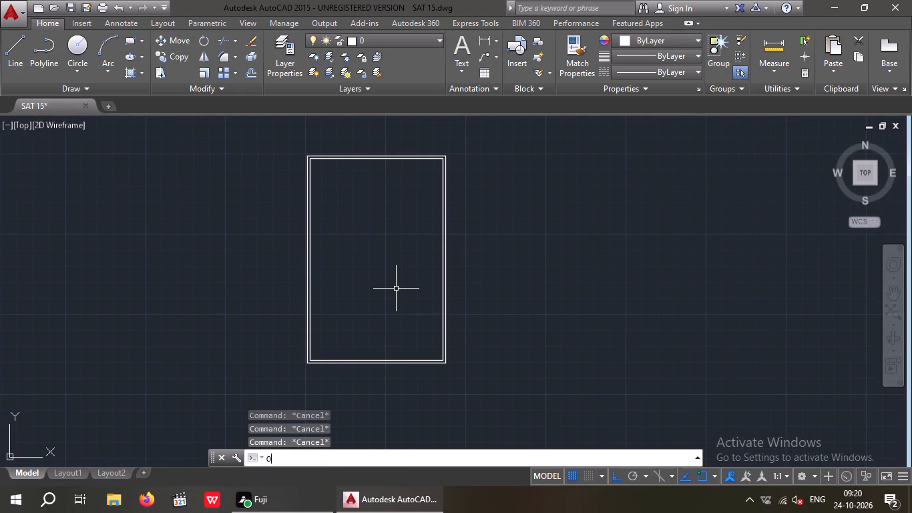
key(Return)
text(10')
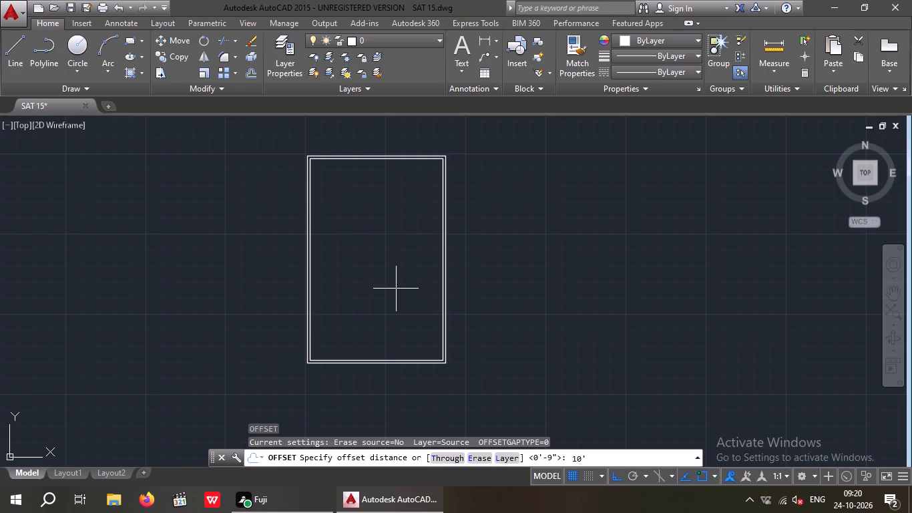
text(4.5)
key(shift+quotedbl)
key(Return)
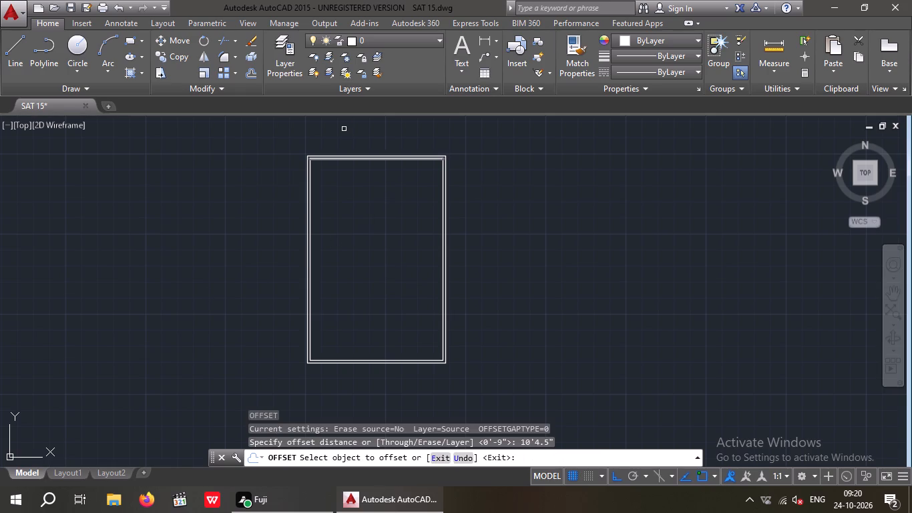
scroll(310, 173, up, 2)
drag(307, 187, 324, 186)
click(403, 187)
key(Escape)
key(Escape)
key(Escape)
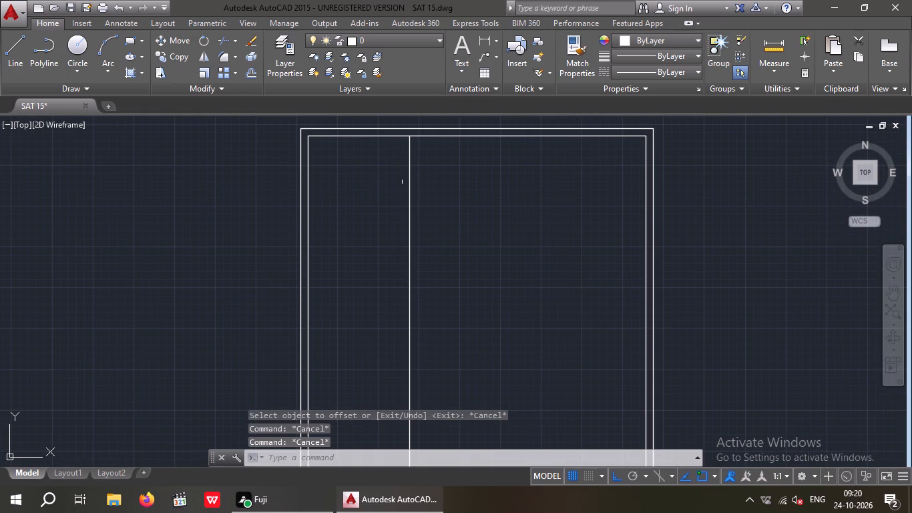
Offset the first partition line 6" to the right to give the partition its thickness.
key(o)
key(Return)
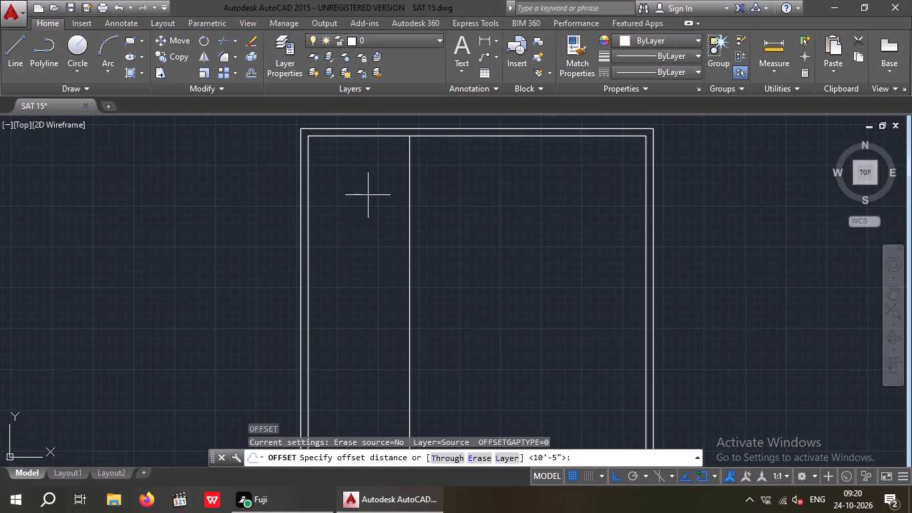
key(6)
key(shift+quotedbl)
key(Return)
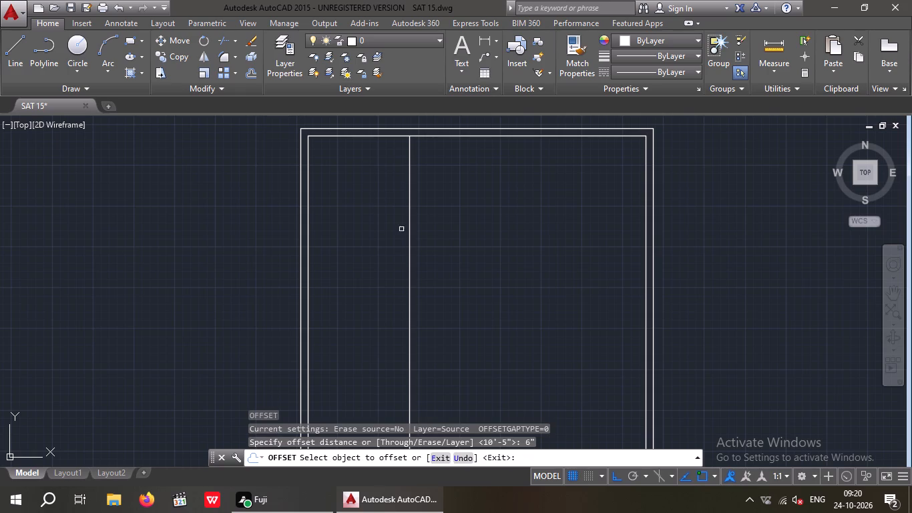
drag(409, 215, 433, 215)
click(462, 212)
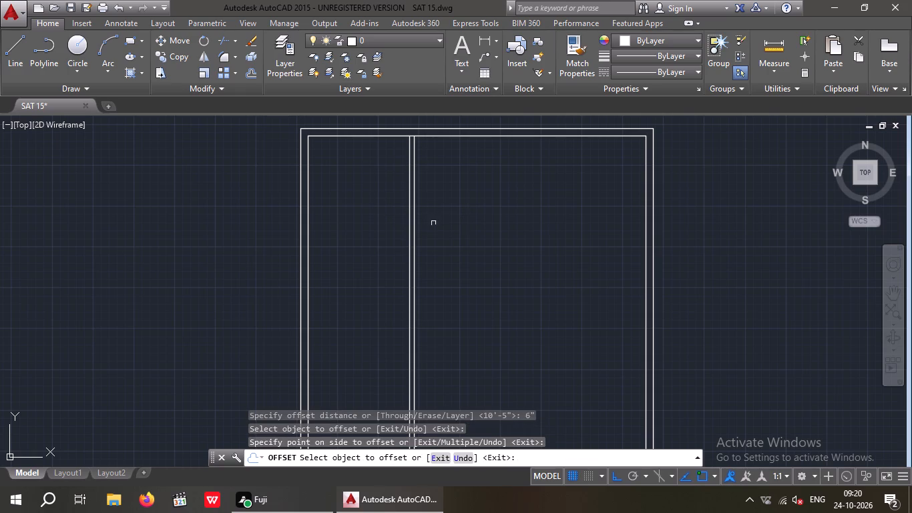
key(Escape)
key(Escape)
key(Escape)
Offset the first partition's right-hand line 5' to the right to start the second vertical partition.
key(o)
key(Return)
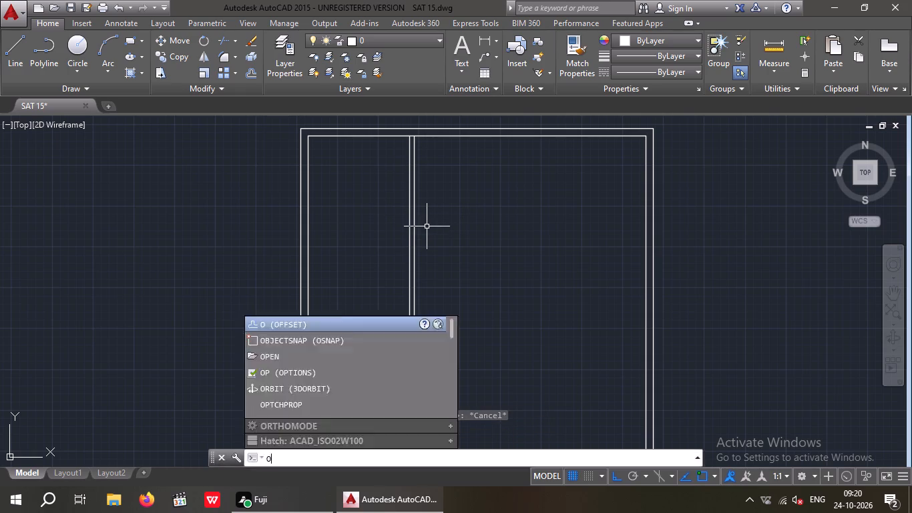
key(5)
key(apostrophe)
key(Return)
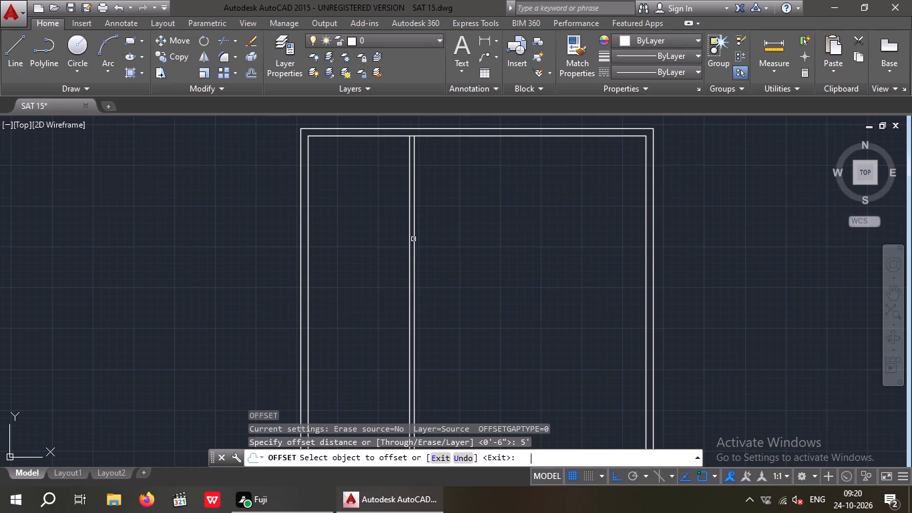
scroll(414, 158, up, 2)
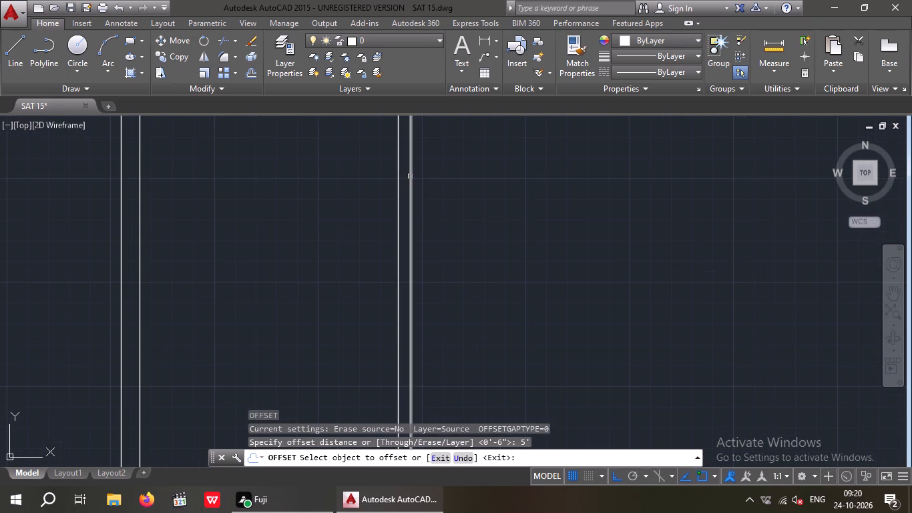
click(410, 176)
click(494, 179)
scroll(475, 190, down, 3)
middle_drag(471, 194, 449, 279)
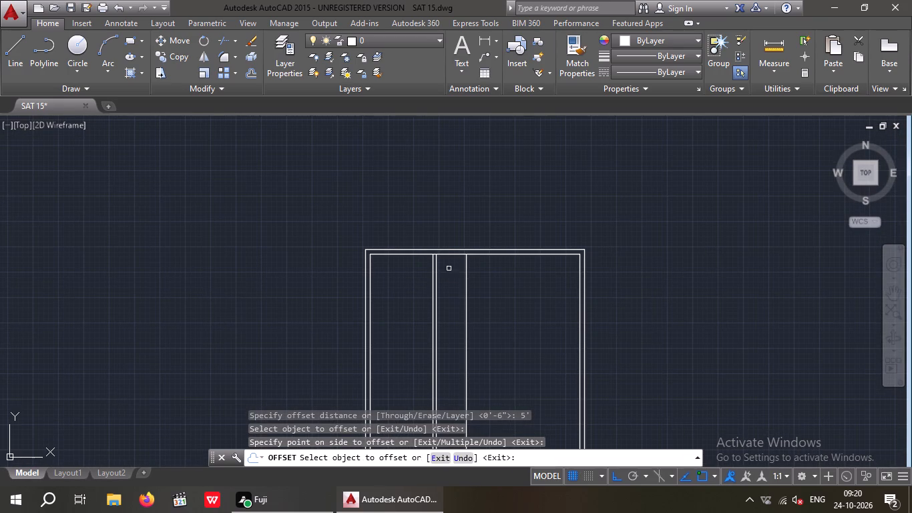
key(Escape)
key(Escape)
key(Escape)
Offset the second partition line 6" to the right to form its other face.
key(o)
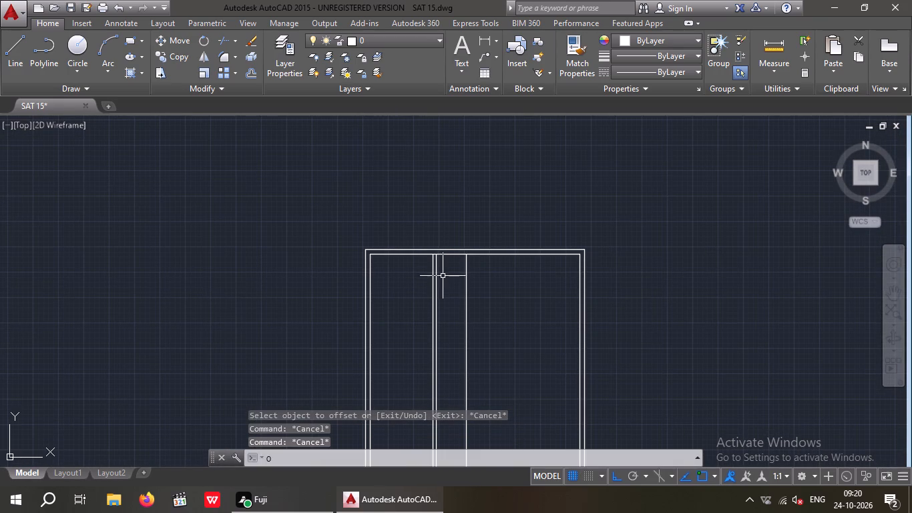
key(Return)
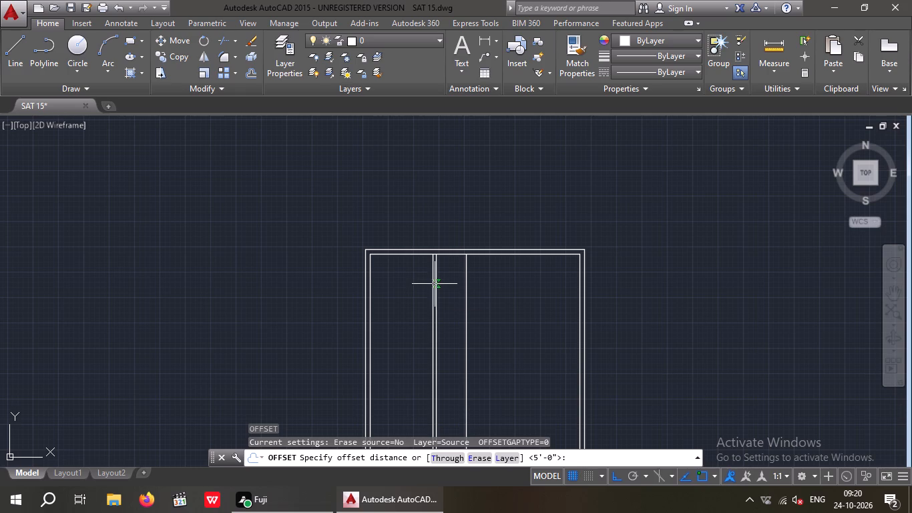
key(6)
key(shift+quotedbl)
key(Return)
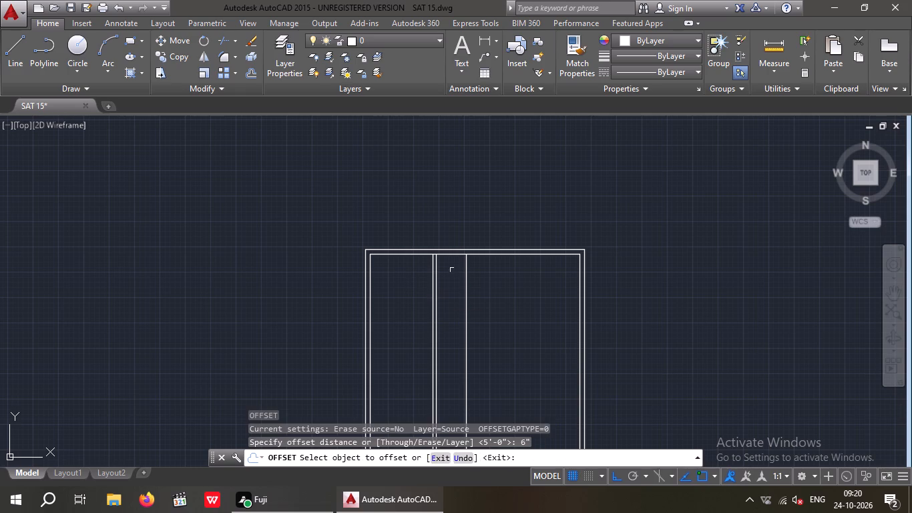
click(466, 273)
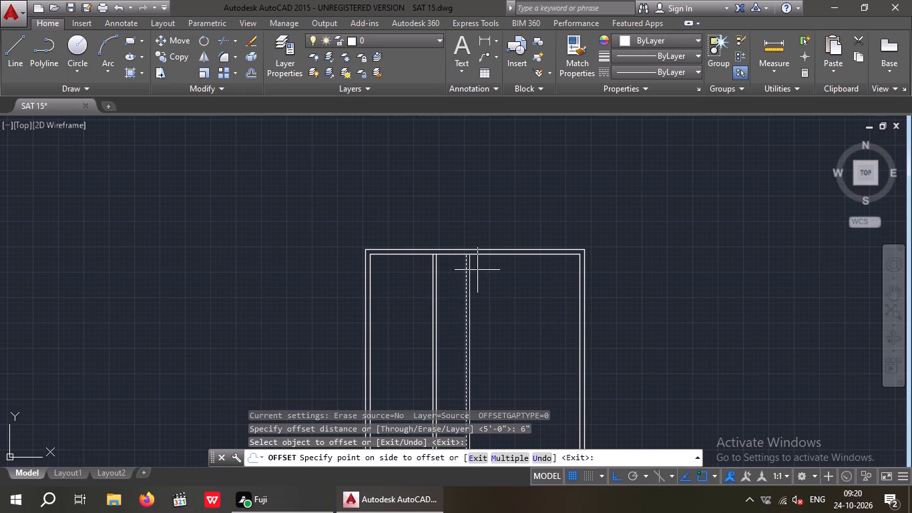
scroll(477, 270, up, 1)
click(477, 270)
key(Escape)
key(Escape)
key(Escape)
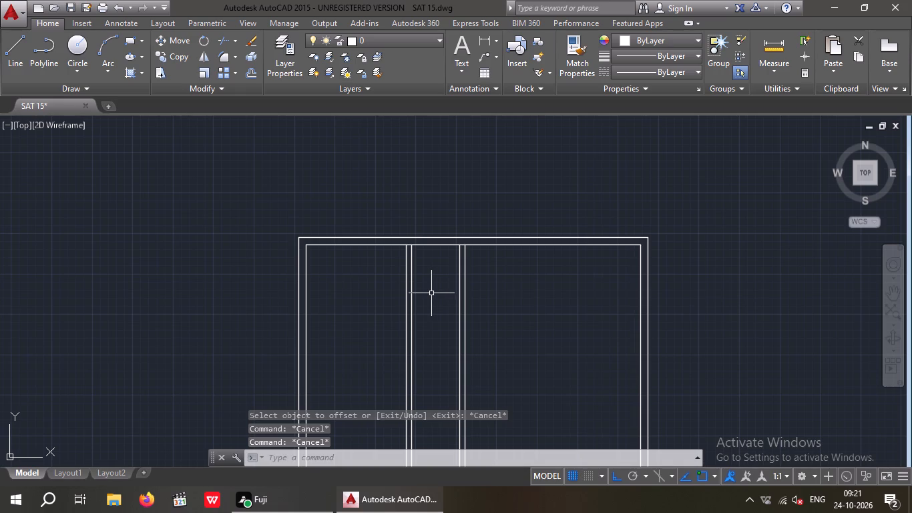
key(Escape)
key(Escape)
key(Escape)
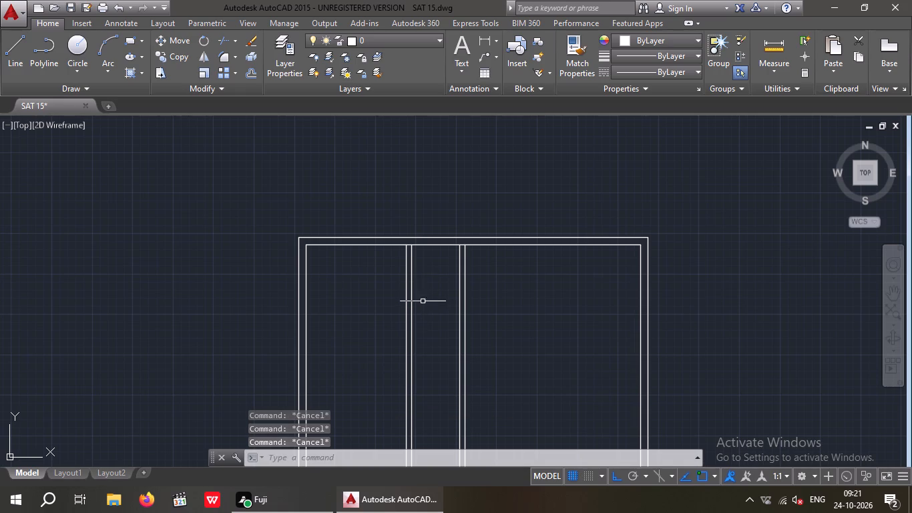
Offset the second partition's right-hand line 9' to the right to start the third vertical partition.
key(o)
key(Return)
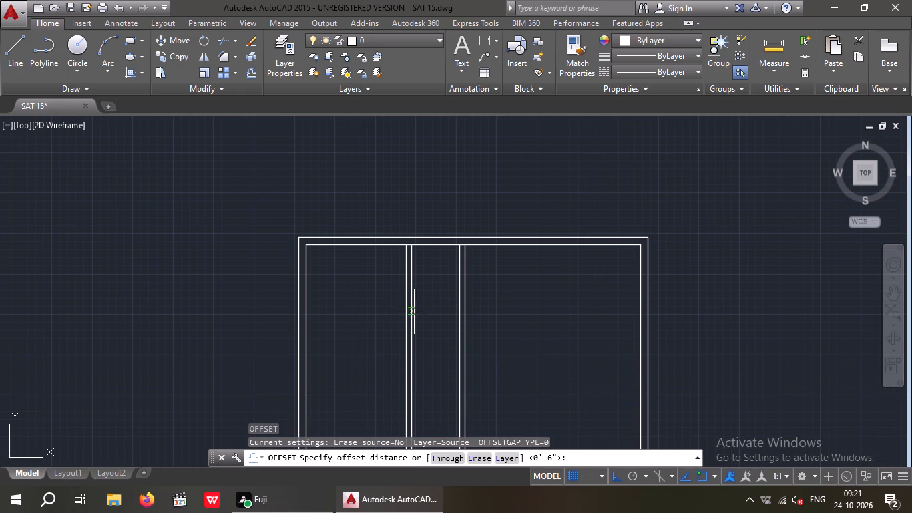
key(9)
key(apostrophe)
key(Return)
scroll(473, 265, up, 2)
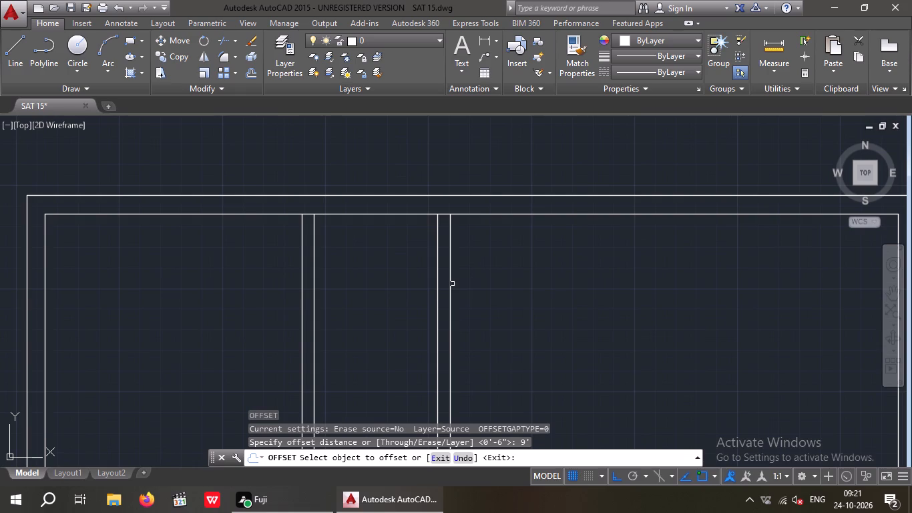
drag(449, 290, 508, 309)
click(595, 308)
scroll(556, 298, down, 4)
middle_drag(553, 297, 488, 299)
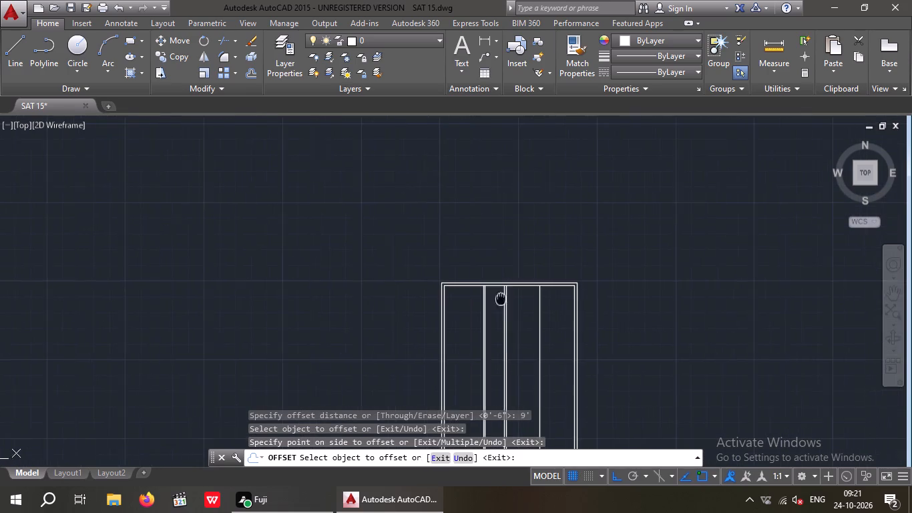
middle_drag(488, 299, 399, 299)
scroll(419, 301, up, 5)
middle_drag(445, 320, 419, 328)
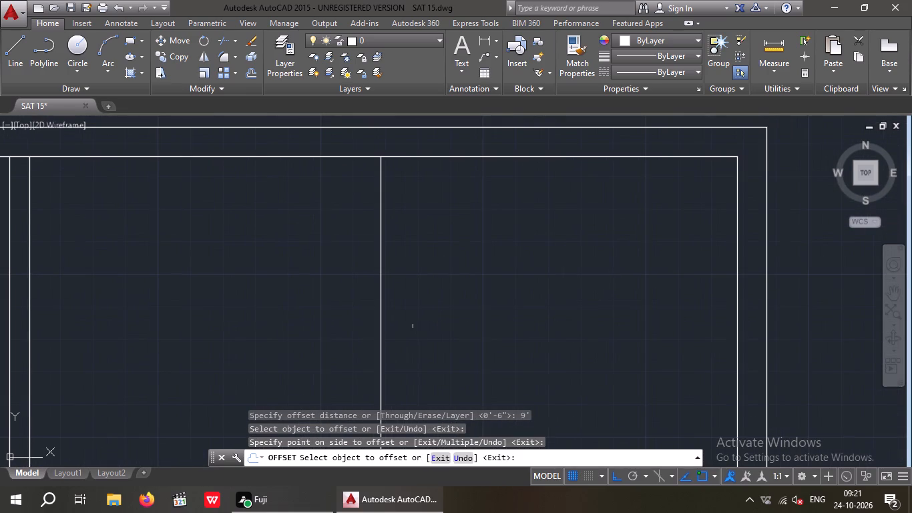
key(Escape)
key(Escape)
Offset the third partition line 6" to the right to complete the partition's thickness.
key(o)
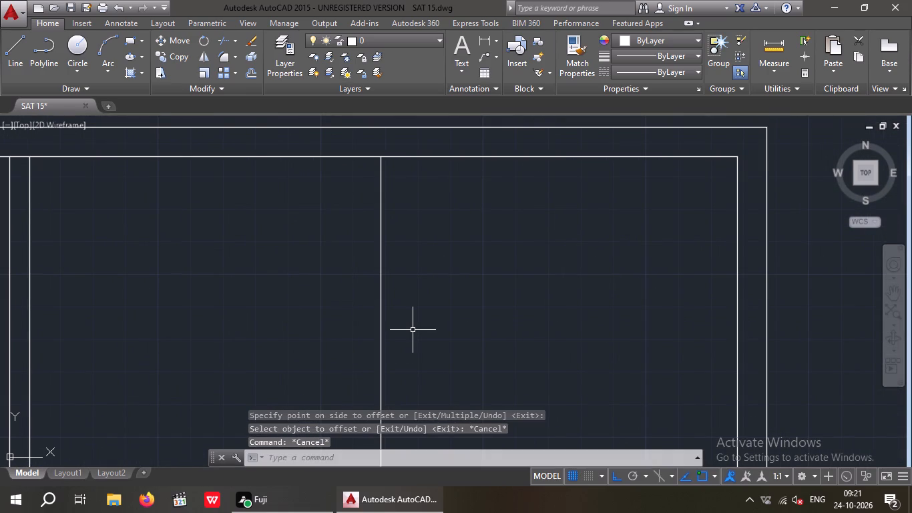
key(Return)
key(6)
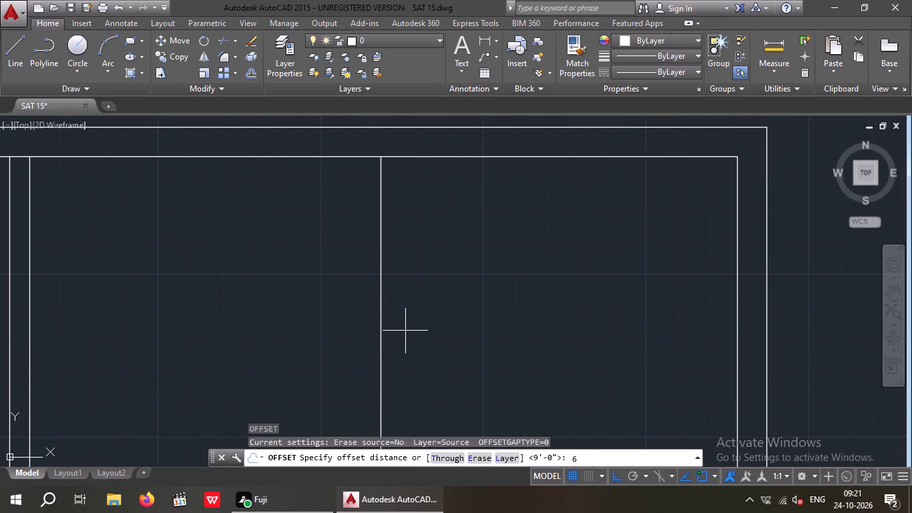
key(shift+quotedbl)
key(Return)
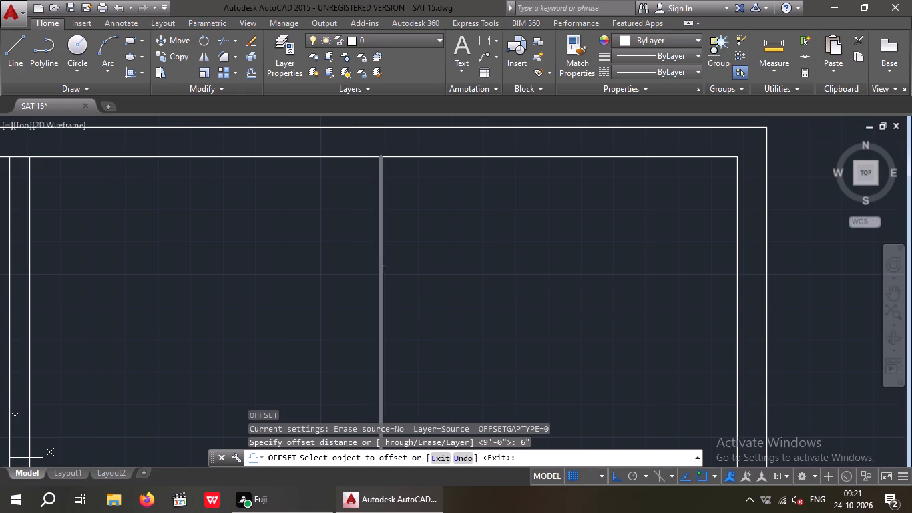
drag(382, 272, 395, 277)
click(429, 278)
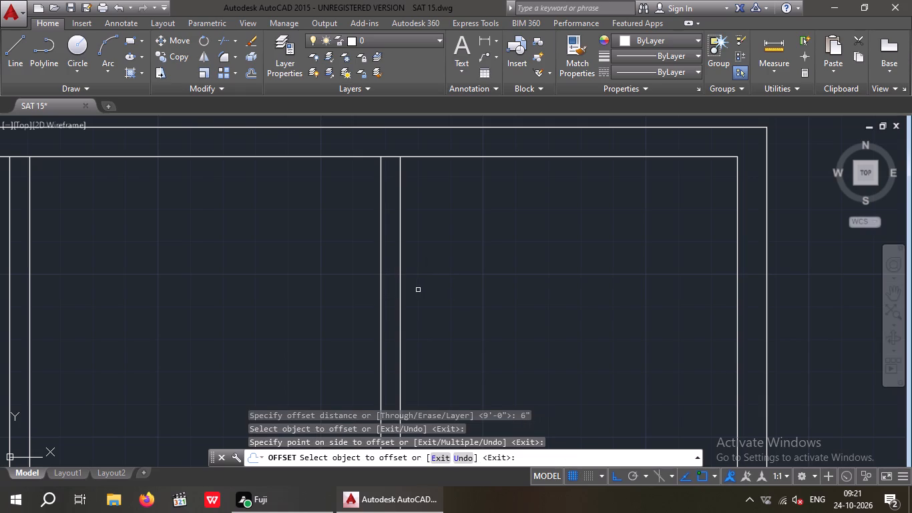
key(Escape)
key(Escape)
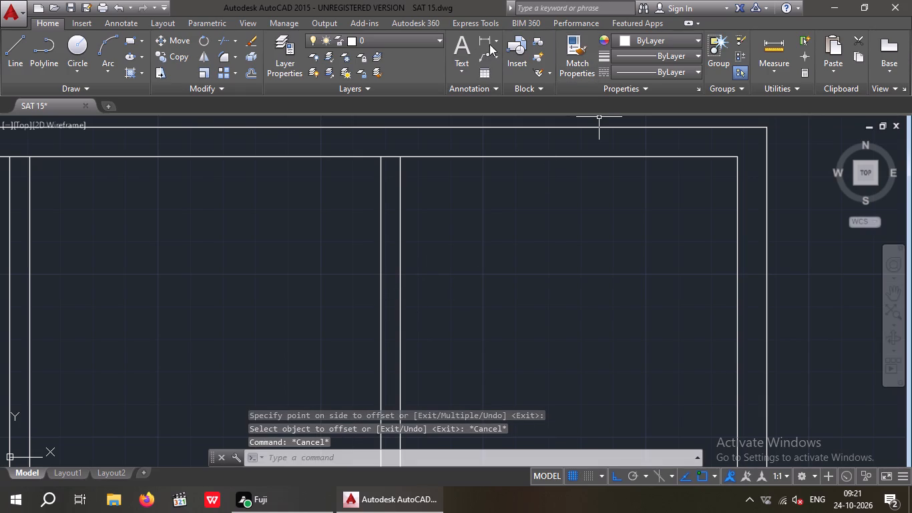
Check the clear width between the third partition and the right wall's inner line with a linear dimension, without placing it.
click(483, 40)
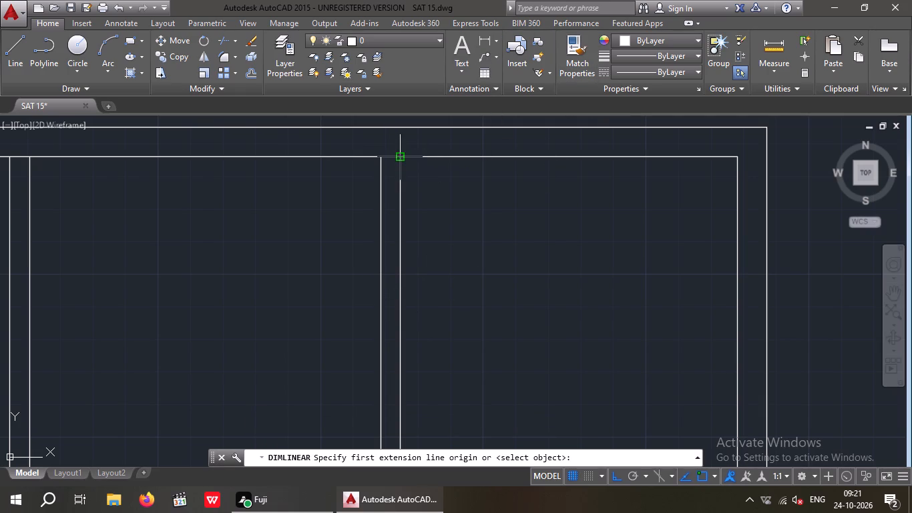
click(401, 157)
click(740, 155)
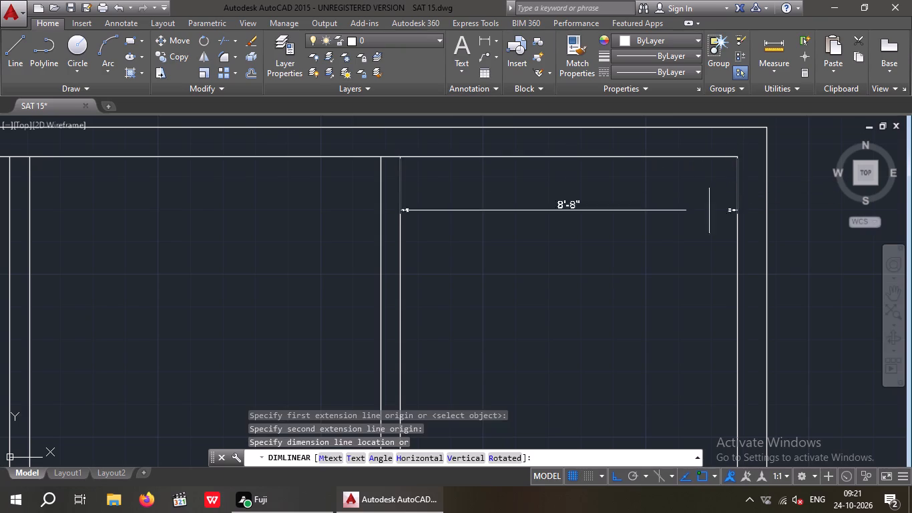
scroll(636, 232, up, 3)
scroll(636, 232, down, 2)
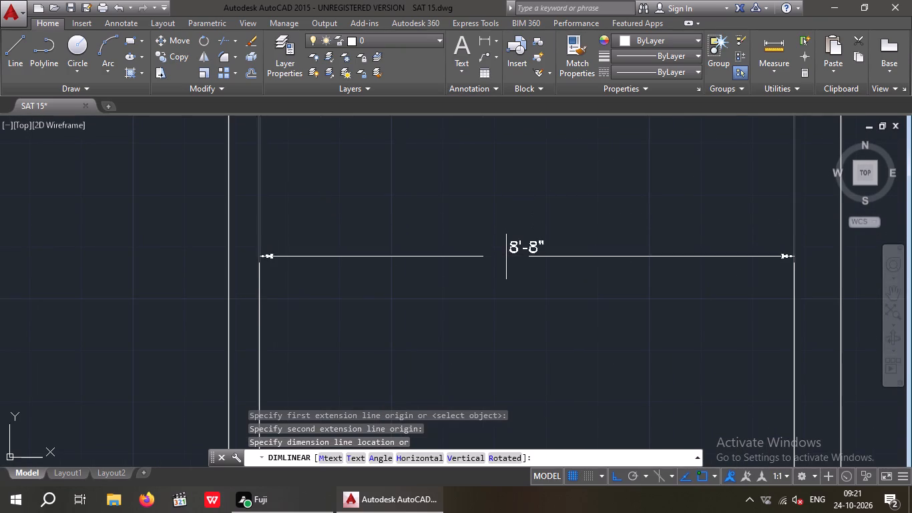
key(Escape)
key(Escape)
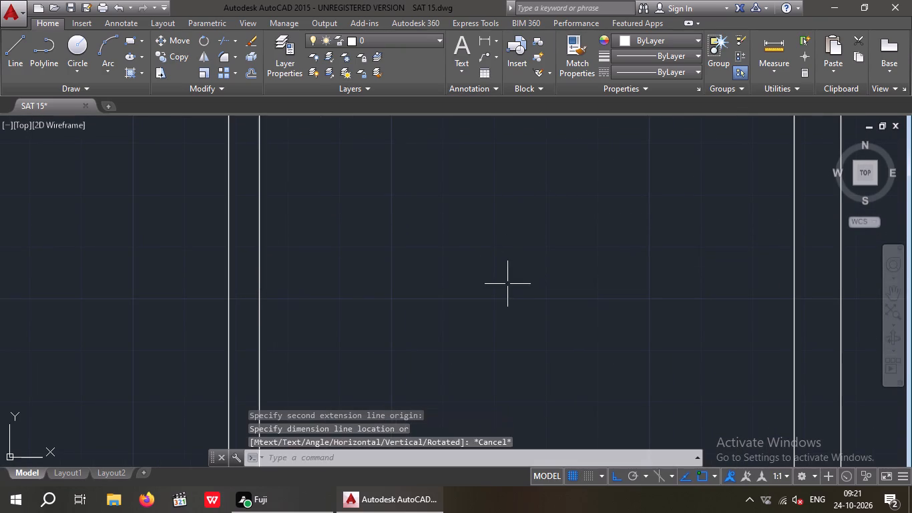
scroll(491, 262, down, 4)
scroll(345, 283, up, 1)
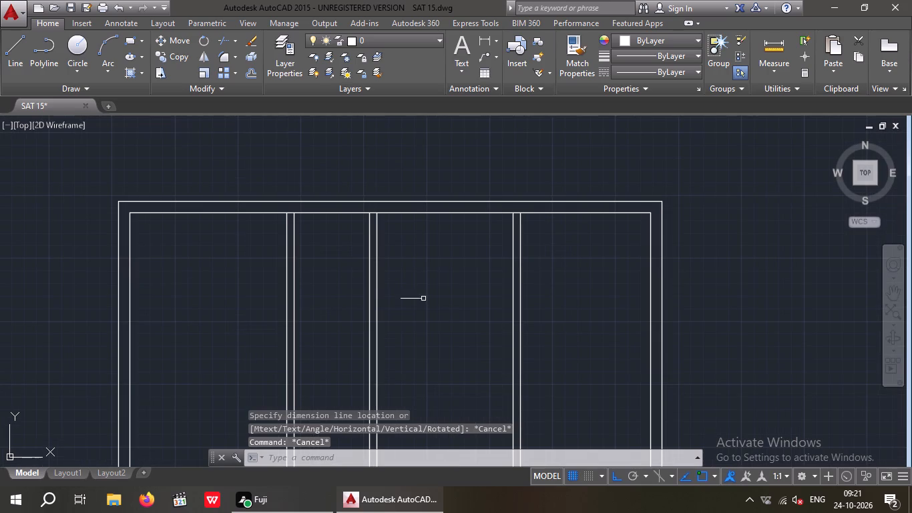
Erase the five partition lines to the right of the first partition's left-hand line.
drag(560, 266, 515, 272)
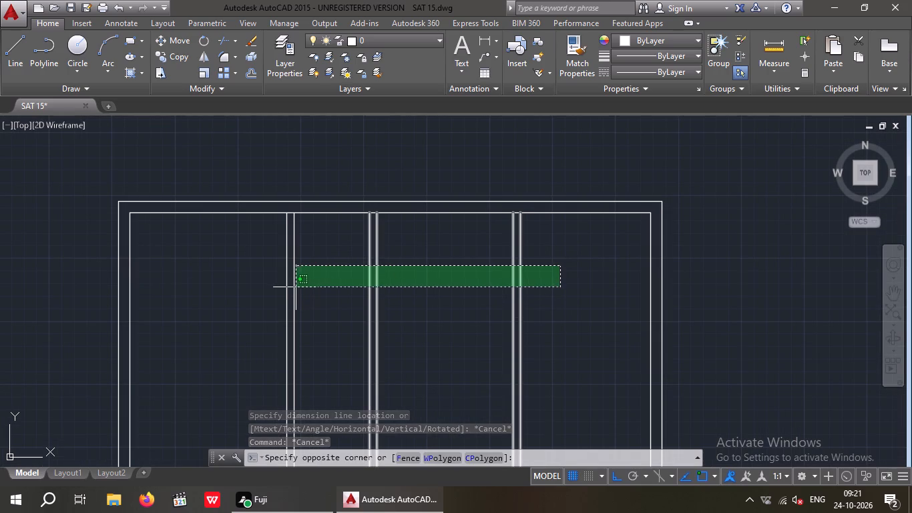
click(292, 290)
key(Delete)
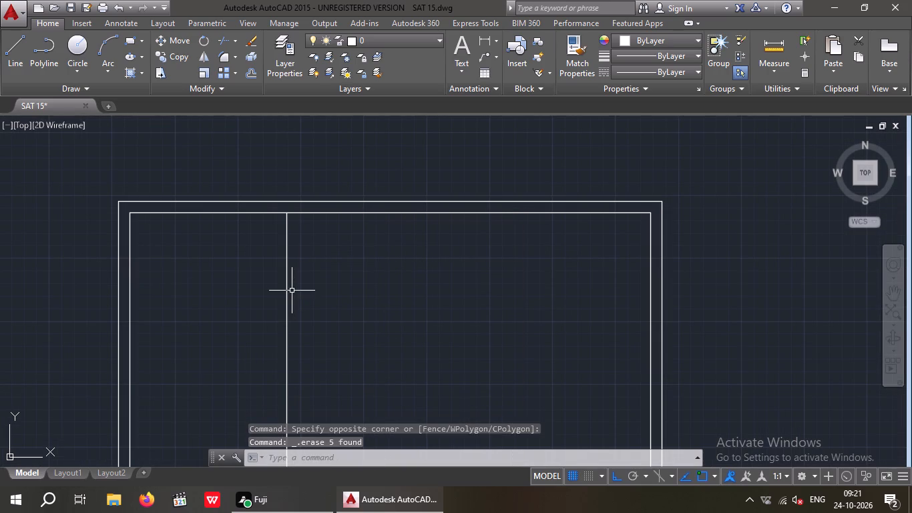
key(Escape)
key(Escape)
key(Escape)
Offset the remaining partition line 4" to the right to form the first partition's other face.
key(o)
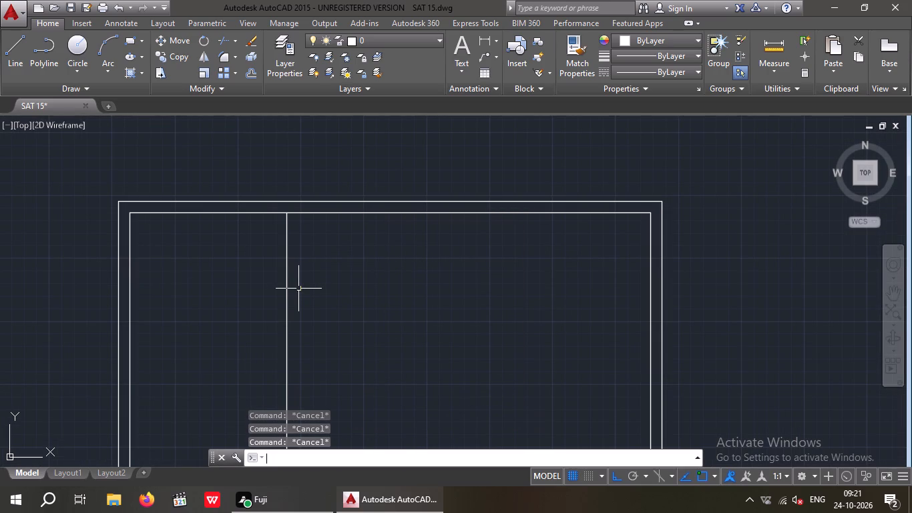
key(Return)
key(4)
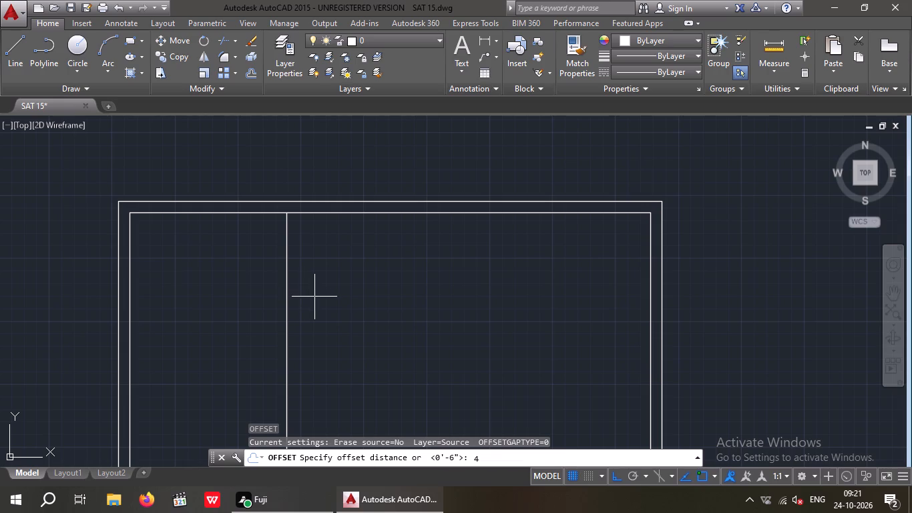
key(shift+quotedbl)
key(Return)
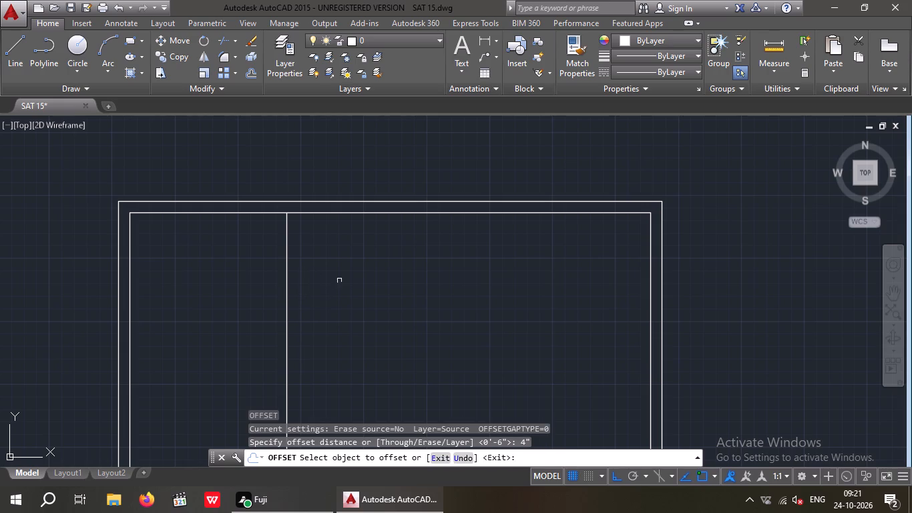
scroll(272, 231, up, 2)
click(304, 263)
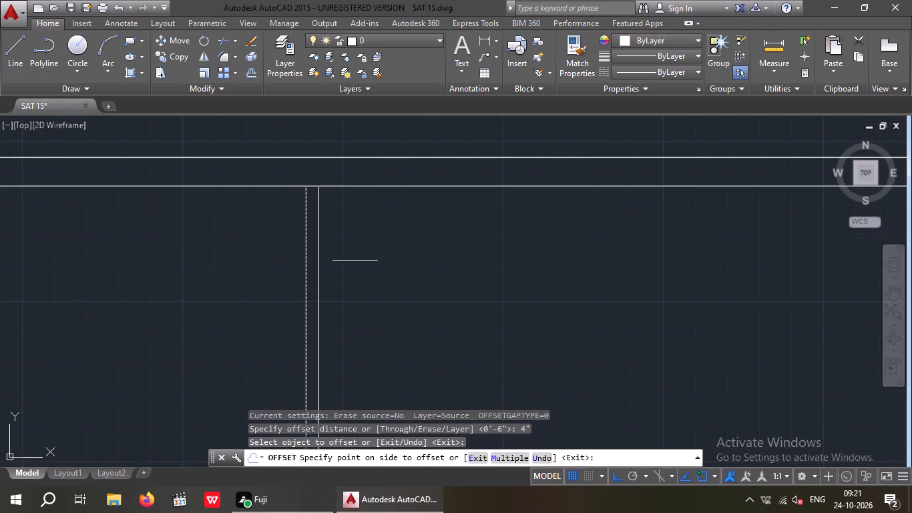
click(356, 261)
key(Escape)
key(Escape)
key(Escape)
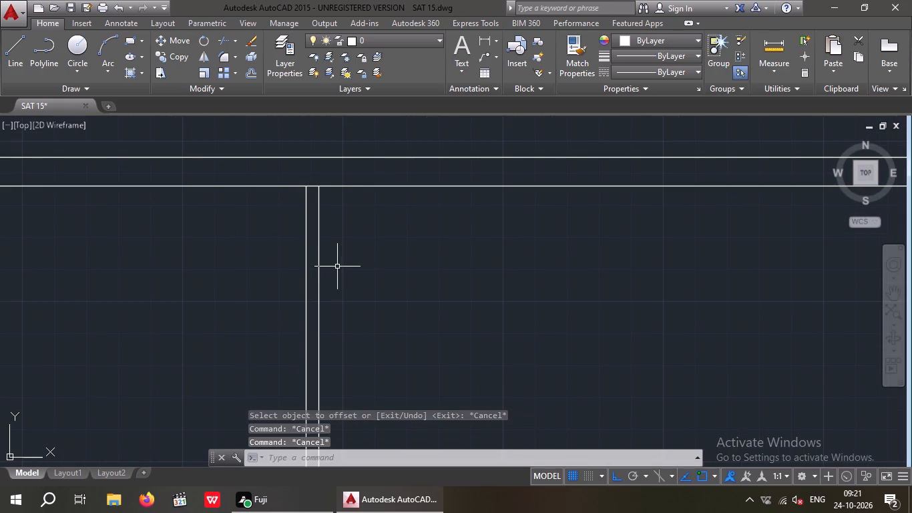
Offset the first partition's right-hand line 5' to the right to start the second vertical partition.
key(o)
key(Return)
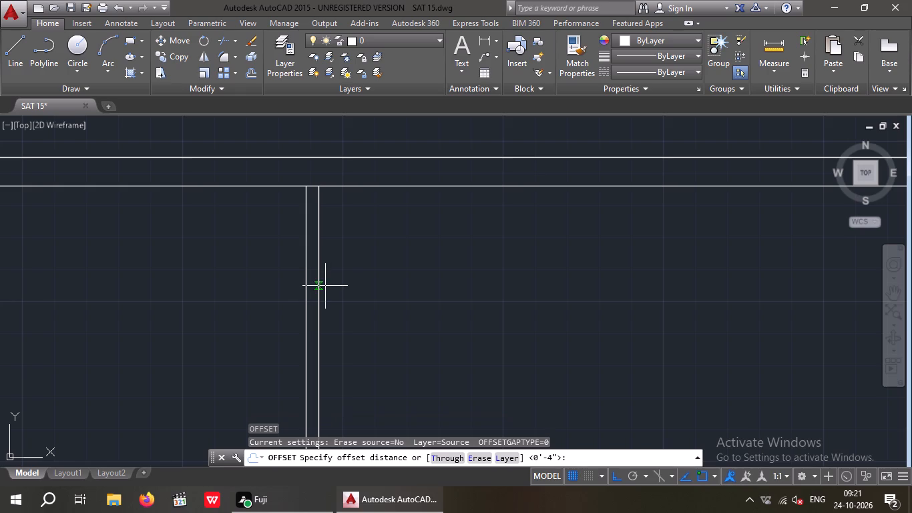
key(5)
key(apostrophe)
key(Return)
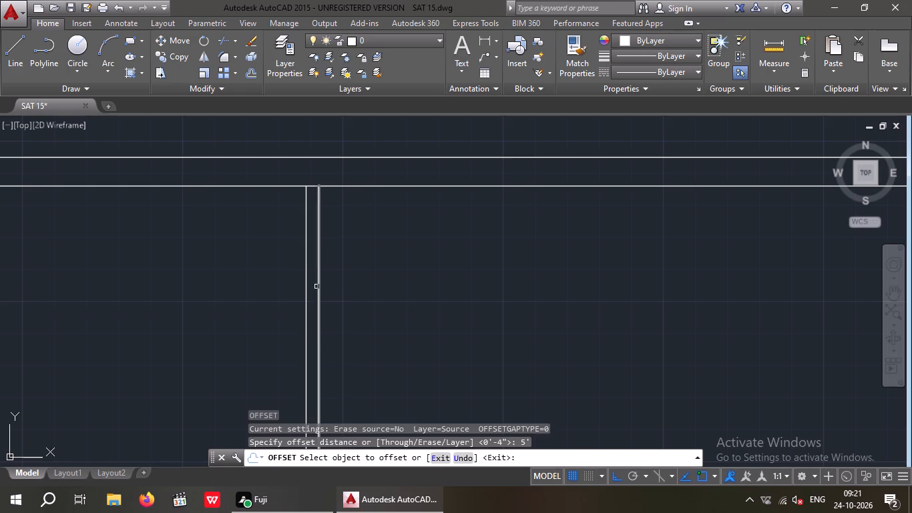
drag(318, 291, 346, 293)
click(419, 293)
scroll(408, 295, down, 2)
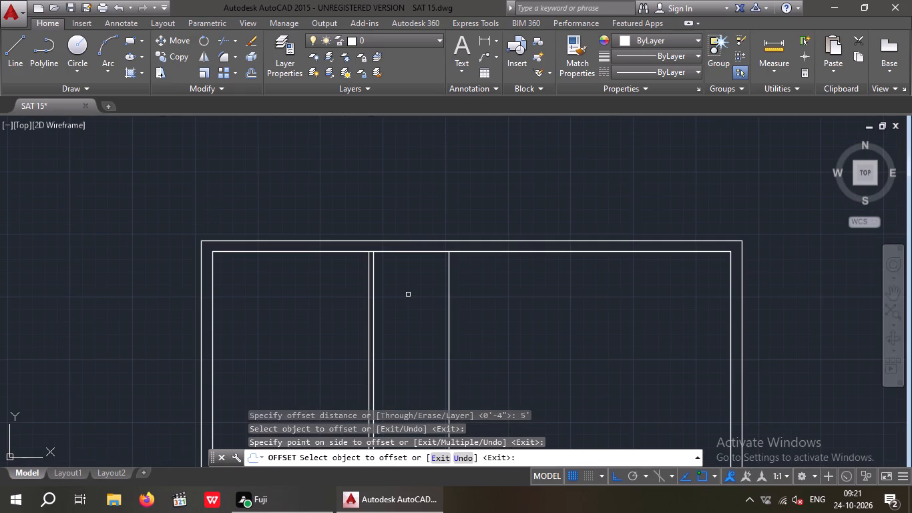
key(Escape)
key(Escape)
Offset the second partition line 4" to the right to complete its thickness.
key(o)
key(Return)
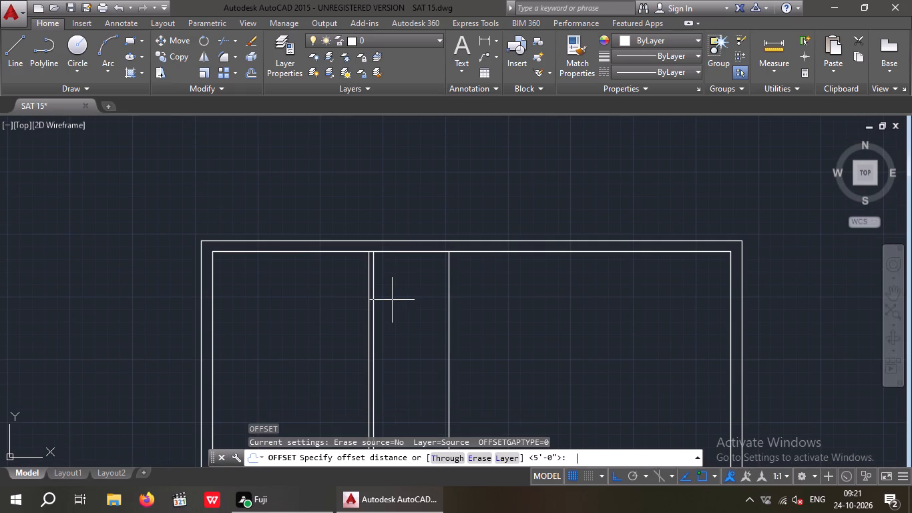
key(4)
key(shift+quotedbl)
key(Return)
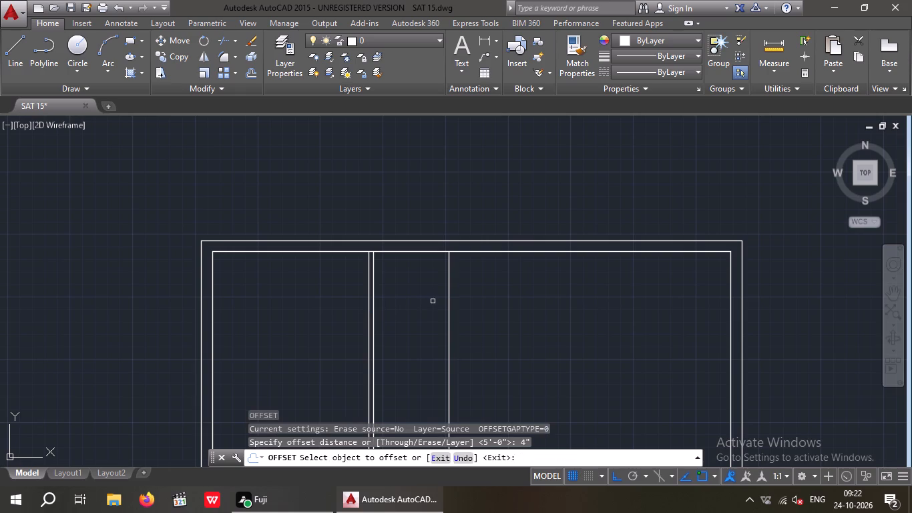
click(449, 300)
click(473, 299)
key(Escape)
key(Escape)
key(Escape)
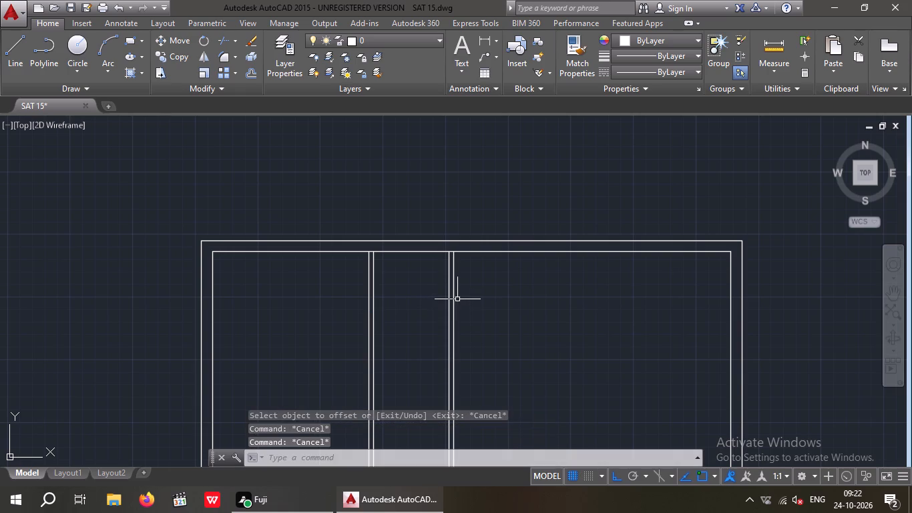
Offset the second partition's right-hand line 9' to the right to start the third vertical partition.
key(o)
key(Return)
key(9)
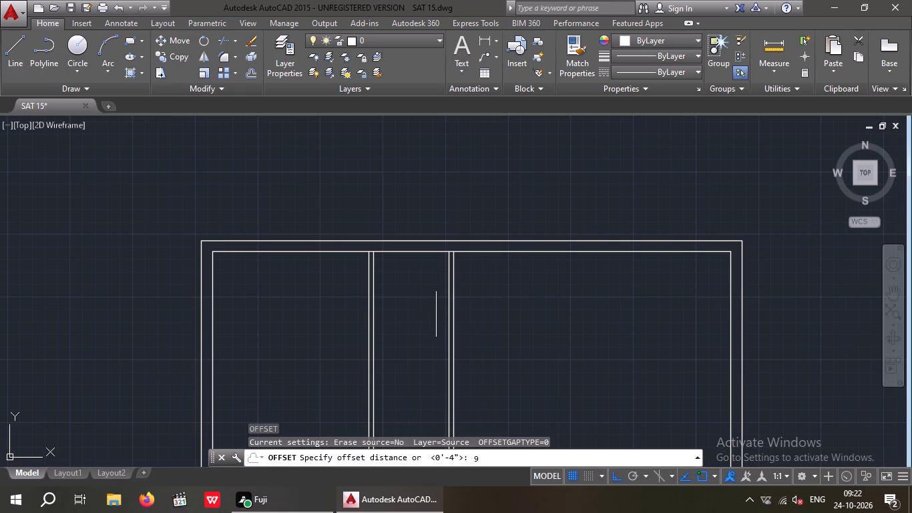
key(apostrophe)
key(Return)
scroll(463, 285, up, 3)
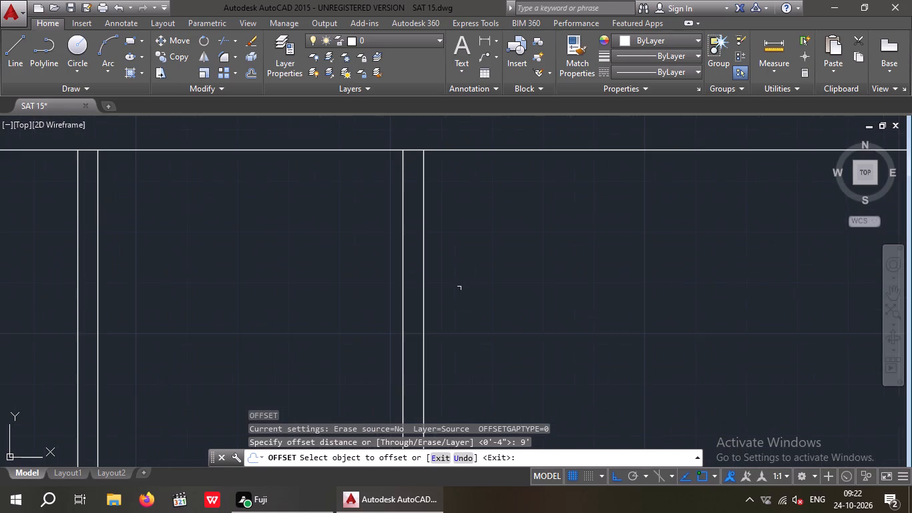
drag(423, 301, 433, 303)
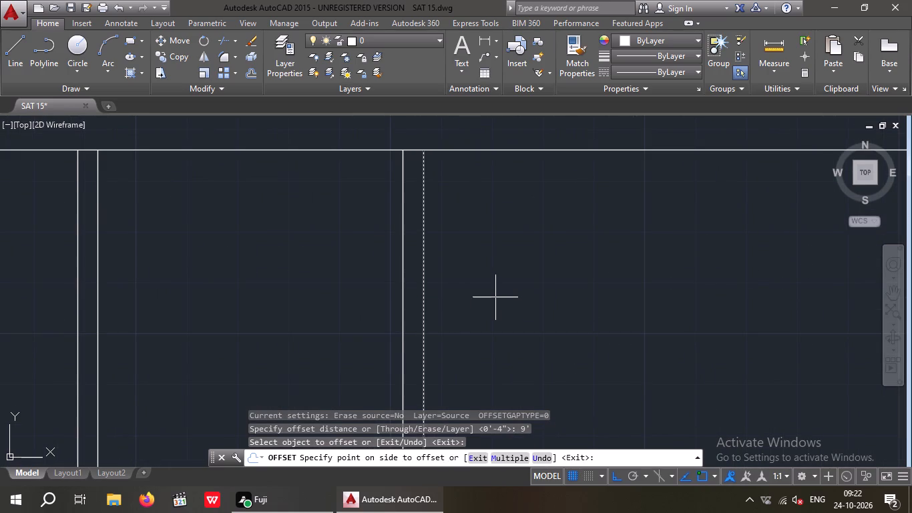
scroll(495, 297, down, 2)
click(538, 305)
middle_drag(546, 299, 180, 225)
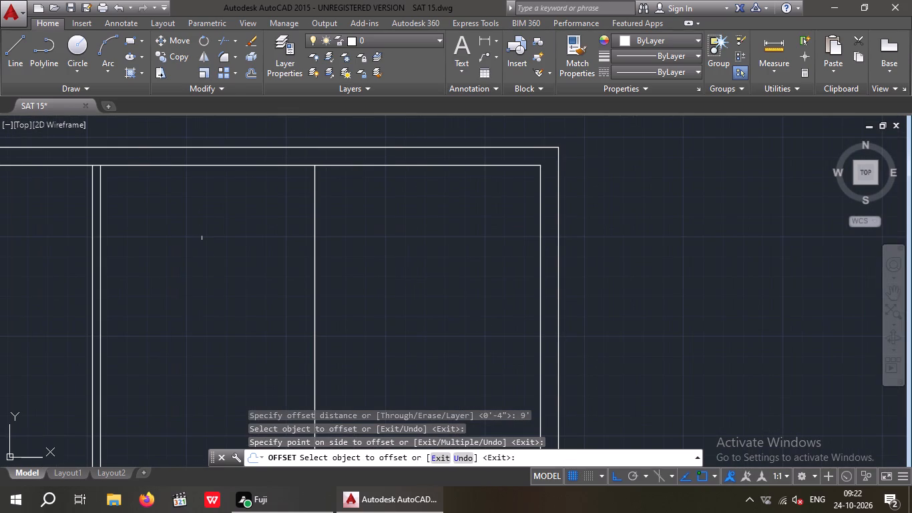
key(Escape)
key(Escape)
key(Escape)
Offset the third partition line 4" to the right to form its other face.
key(o)
key(Return)
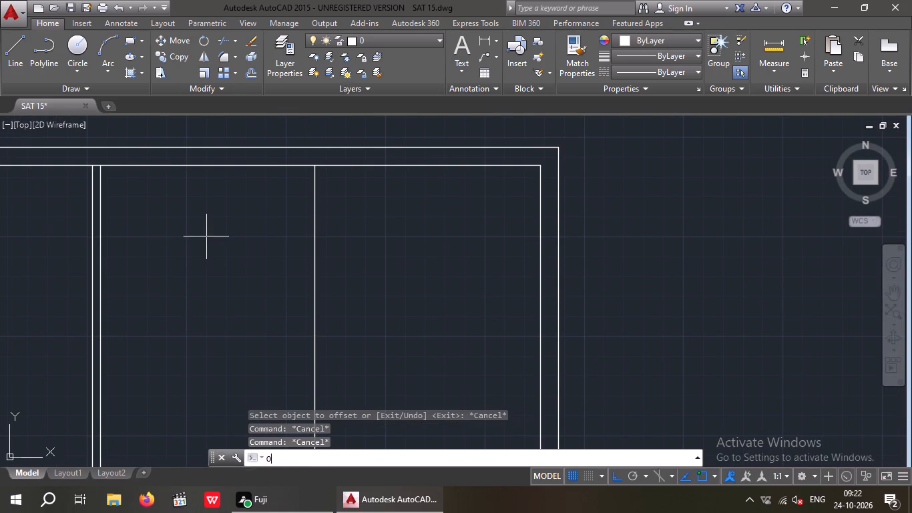
key(4)
key(shift+quotedbl)
key(Return)
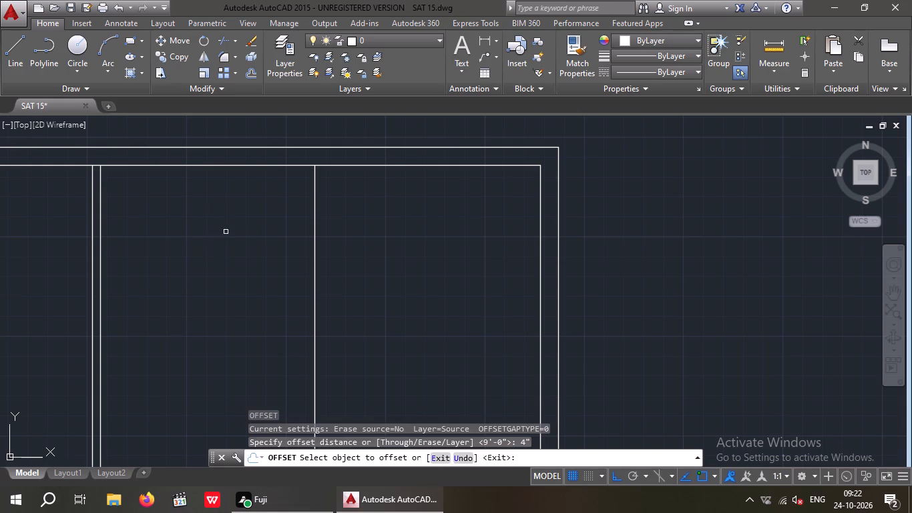
drag(315, 233, 322, 234)
click(334, 232)
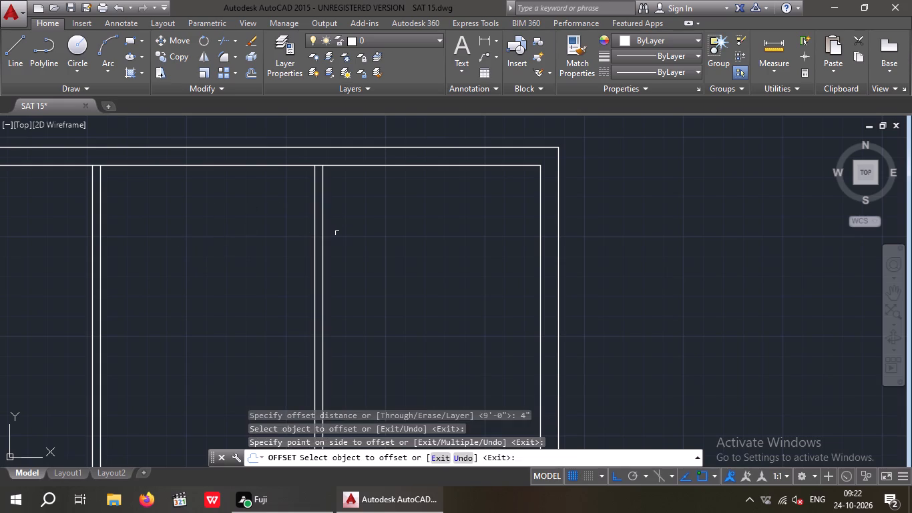
key(Escape)
key(Escape)
Check the clear width between the third partition and the right wall's inner line with a linear dimension, without placing it.
click(481, 42)
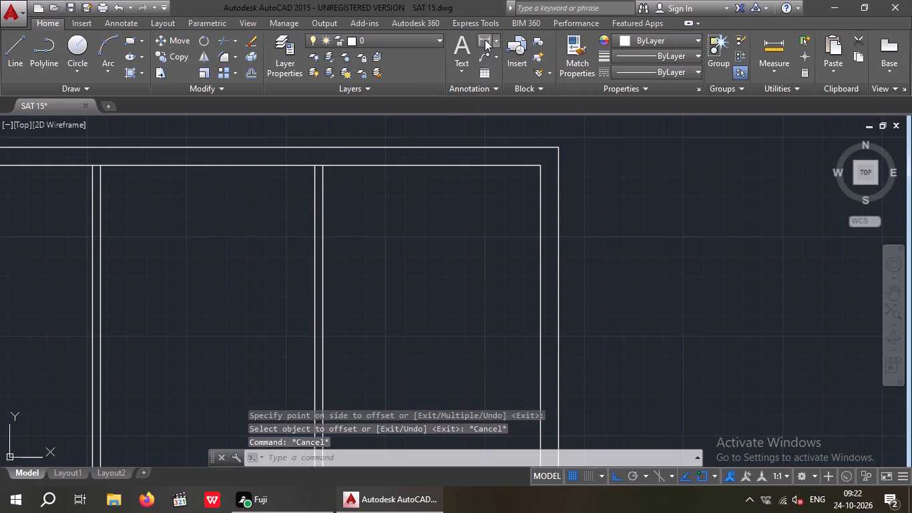
drag(322, 167, 351, 170)
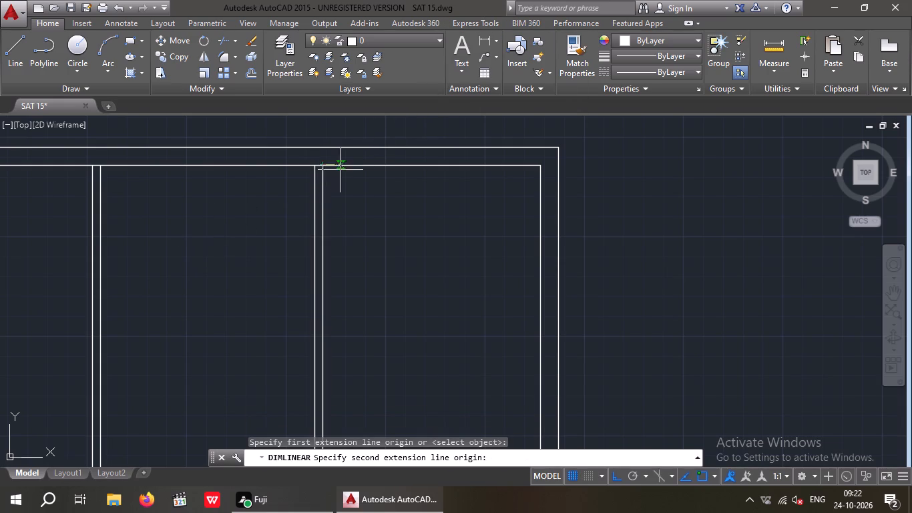
drag(539, 165, 536, 172)
scroll(486, 209, up, 3)
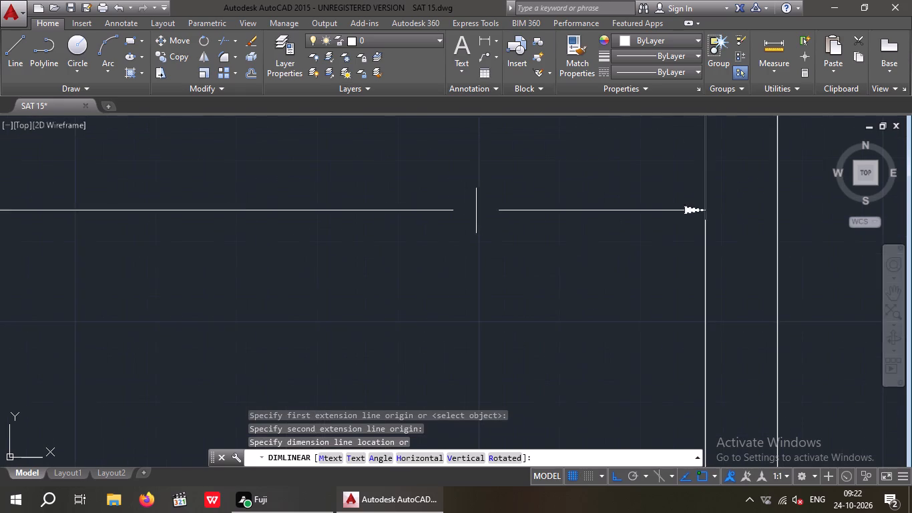
scroll(471, 210, down, 2)
middle_drag(471, 210, 497, 251)
scroll(433, 250, up, 1)
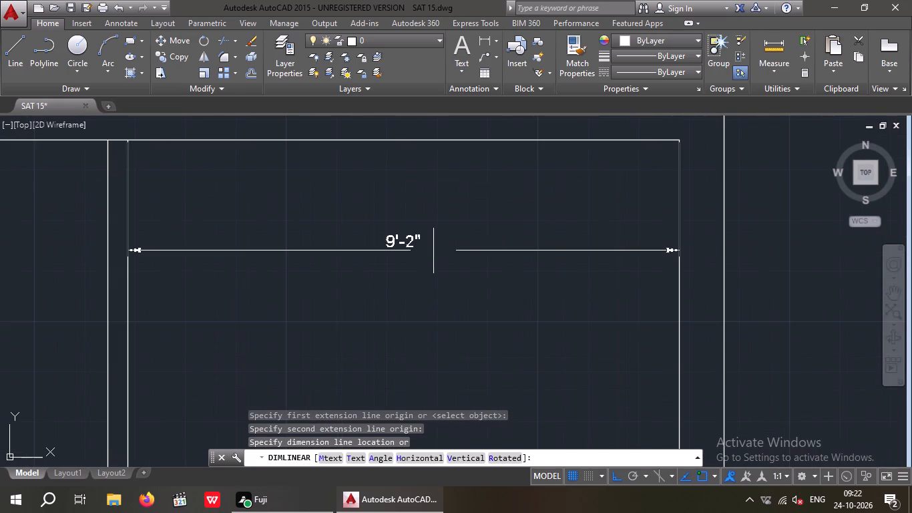
key(Escape)
key(Escape)
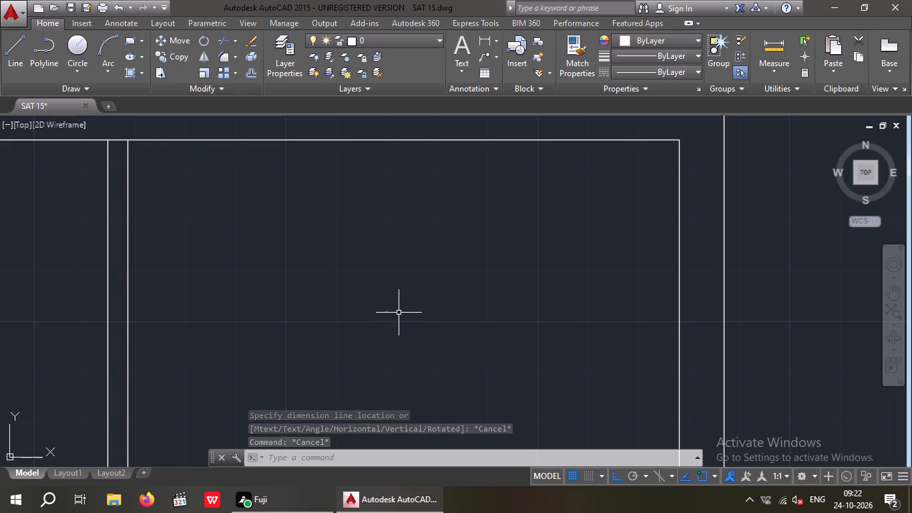
key(Escape)
key(Escape)
Offset the top wall's inner line 9' downward to start the first horizontal partition.
scroll(383, 261, down, 2)
middle_drag(373, 277, 417, 261)
scroll(417, 259, down, 3)
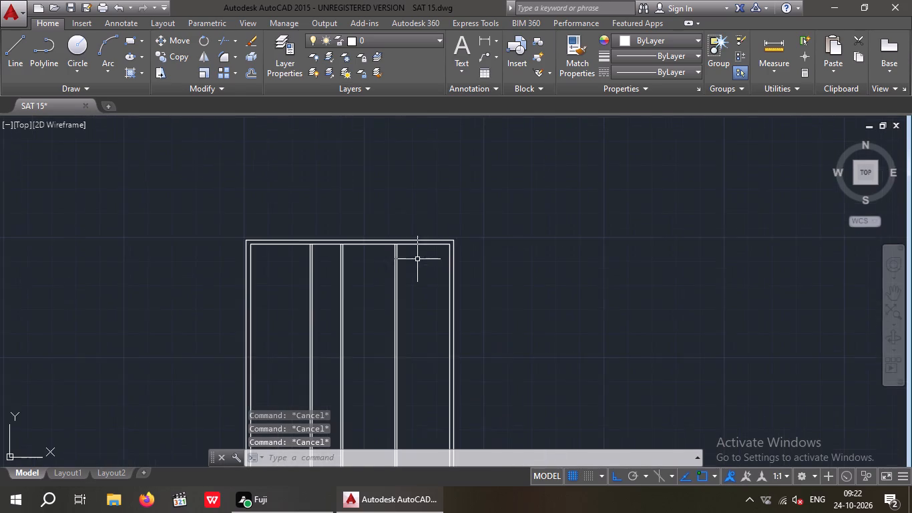
middle_drag(417, 260, 437, 294)
scroll(434, 295, up, 2)
middle_drag(433, 294, 503, 291)
key(Escape)
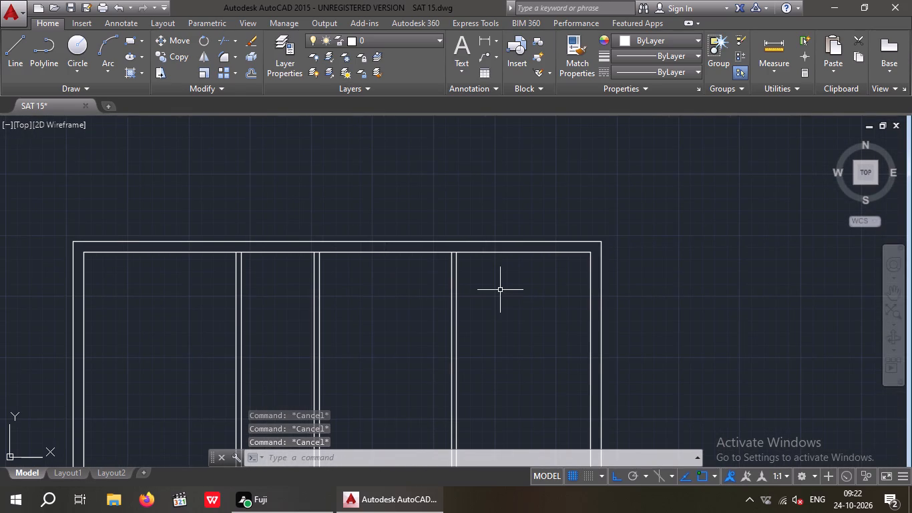
key(Escape)
key(Escape)
key(o)
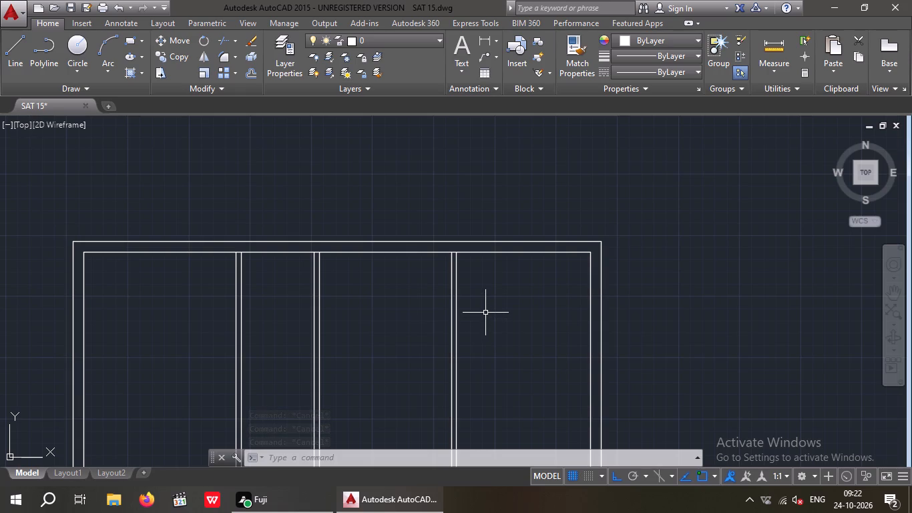
key(Return)
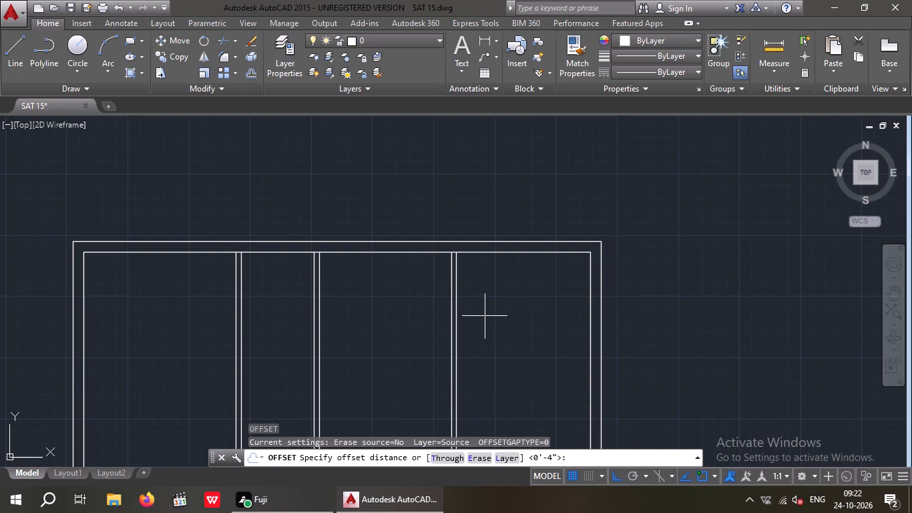
key(9)
key(apostrophe)
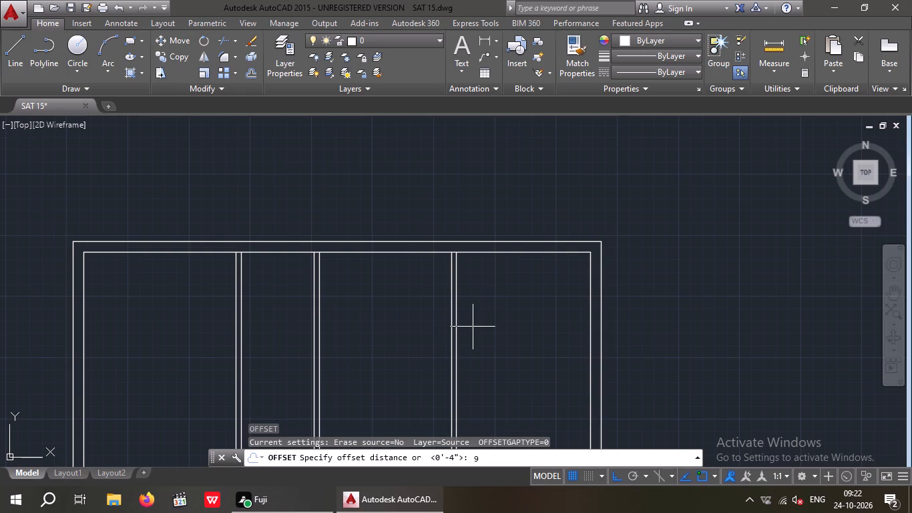
key(Return)
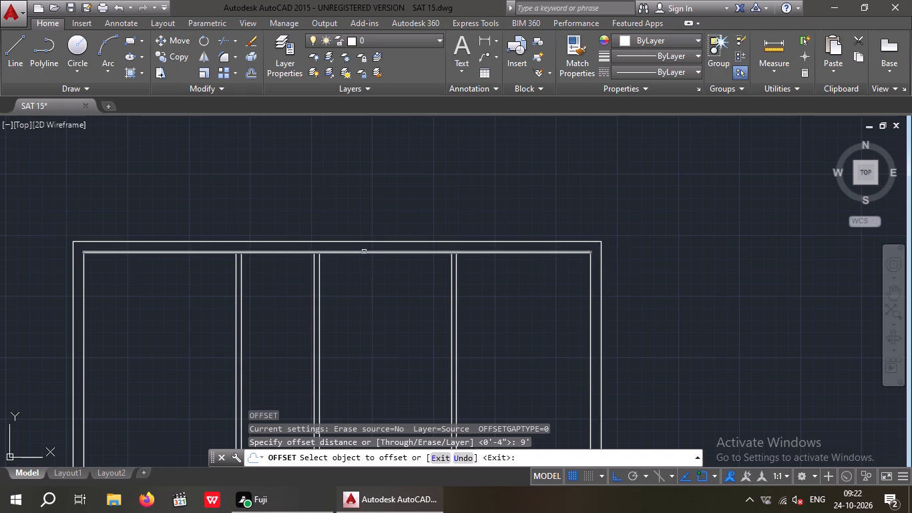
click(364, 252)
click(364, 319)
middle_drag(363, 320, 387, 269)
scroll(387, 269, up, 1)
scroll(383, 272, down, 2)
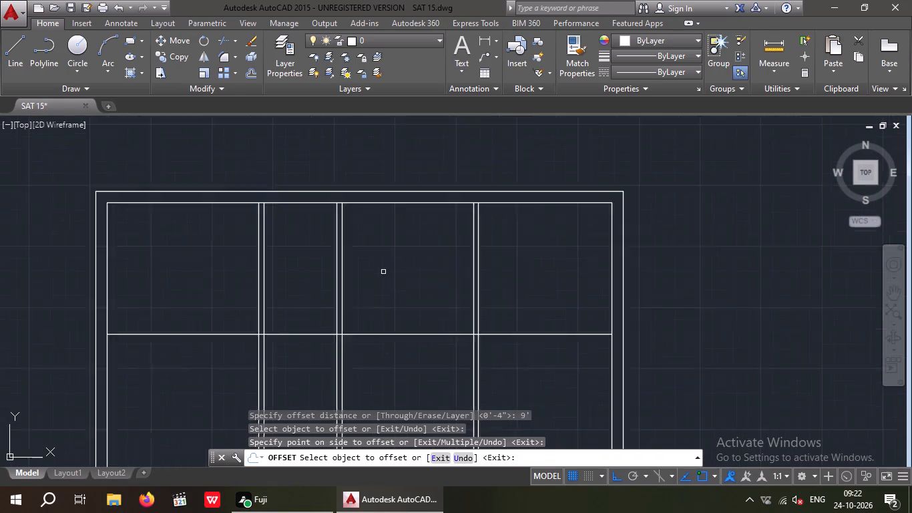
Offset the first horizontal partition line 9" downward to form its other face.
scroll(375, 287, down, 1)
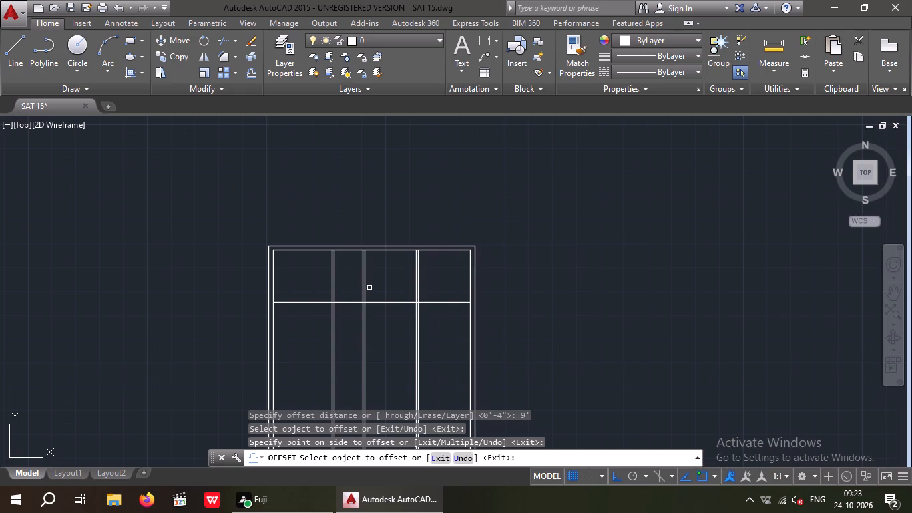
key(Escape)
key(Escape)
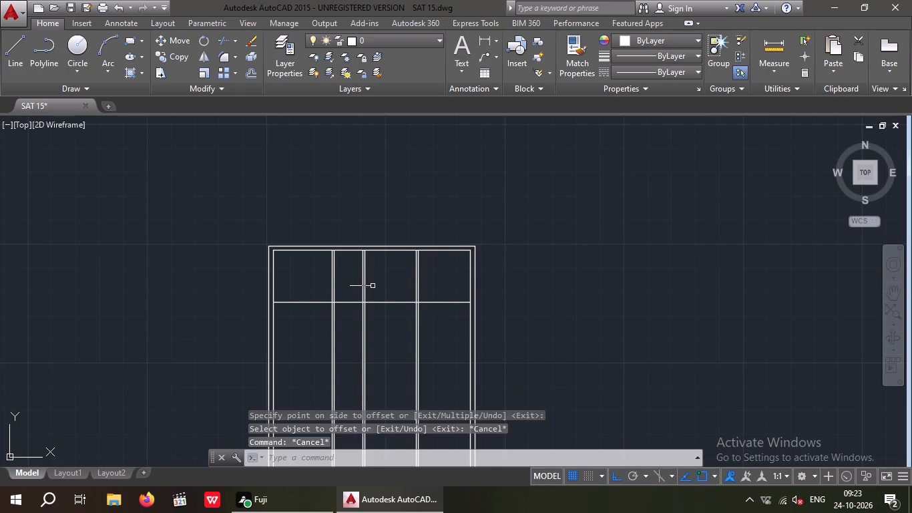
middle_drag(373, 286, 442, 271)
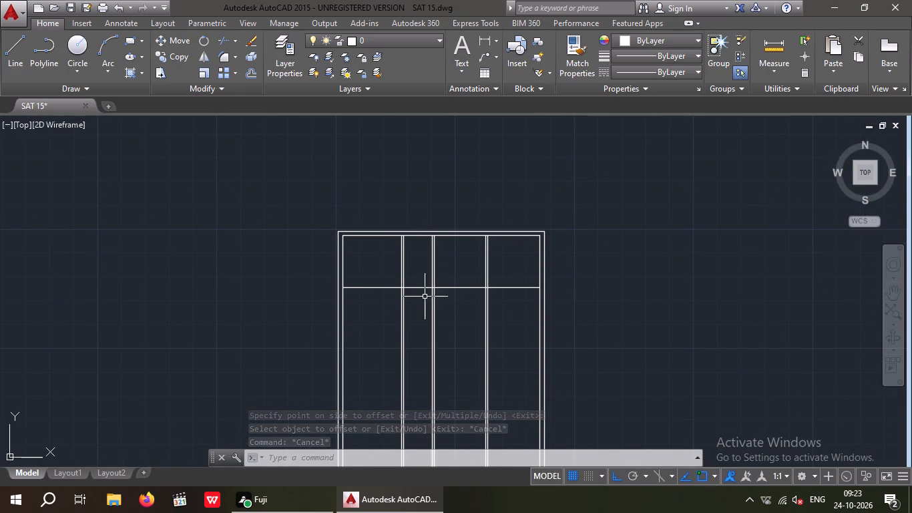
key(Escape)
key(Escape)
key(o)
key(Return)
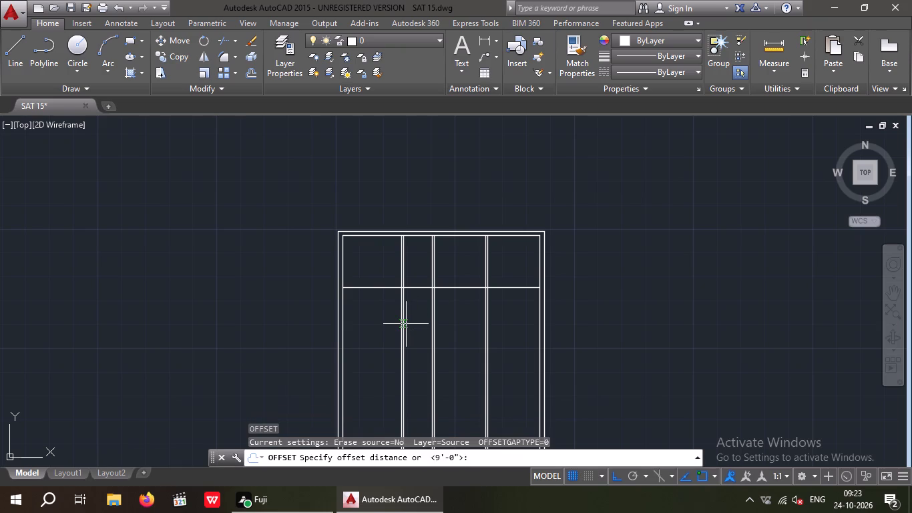
key(9)
key(shift+quotedbl)
key(Return)
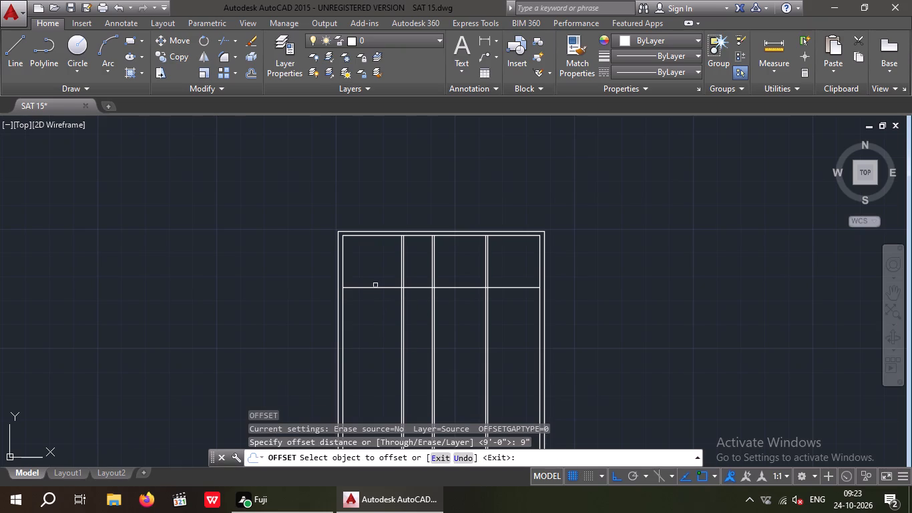
drag(375, 287, 370, 300)
click(365, 313)
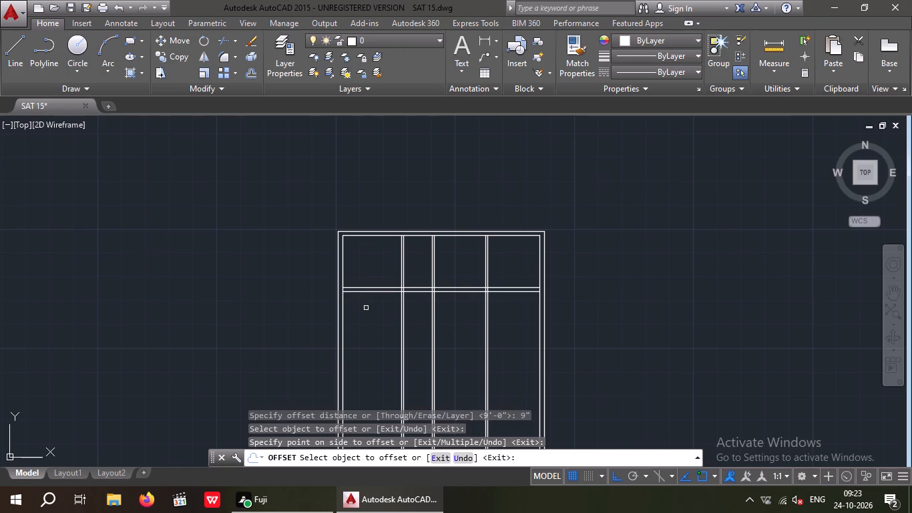
key(Escape)
key(Escape)
key(Escape)
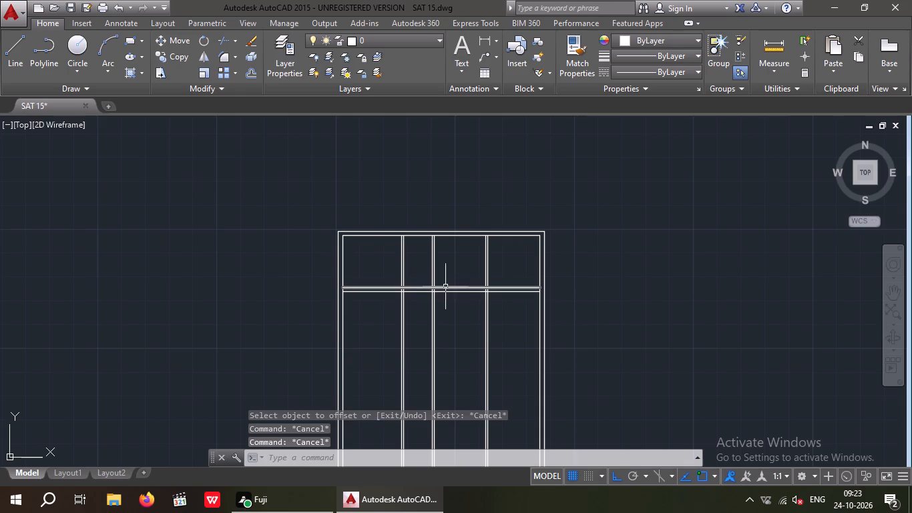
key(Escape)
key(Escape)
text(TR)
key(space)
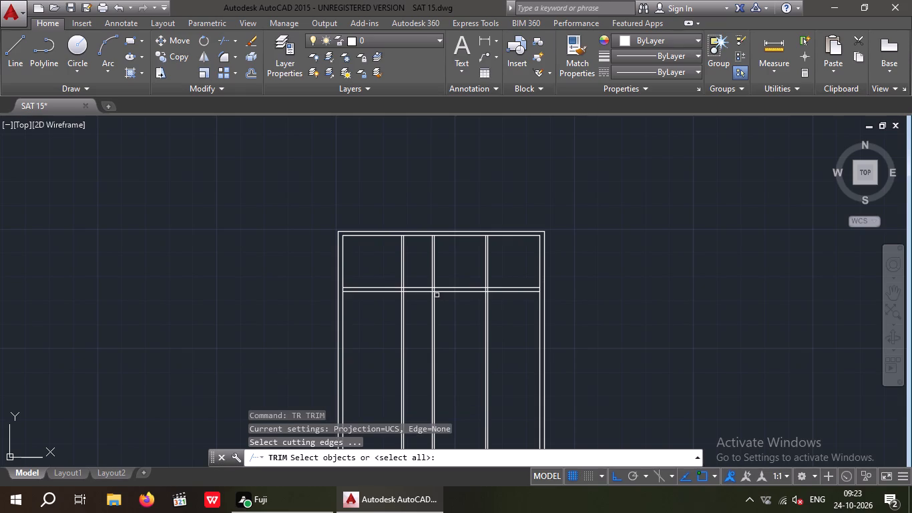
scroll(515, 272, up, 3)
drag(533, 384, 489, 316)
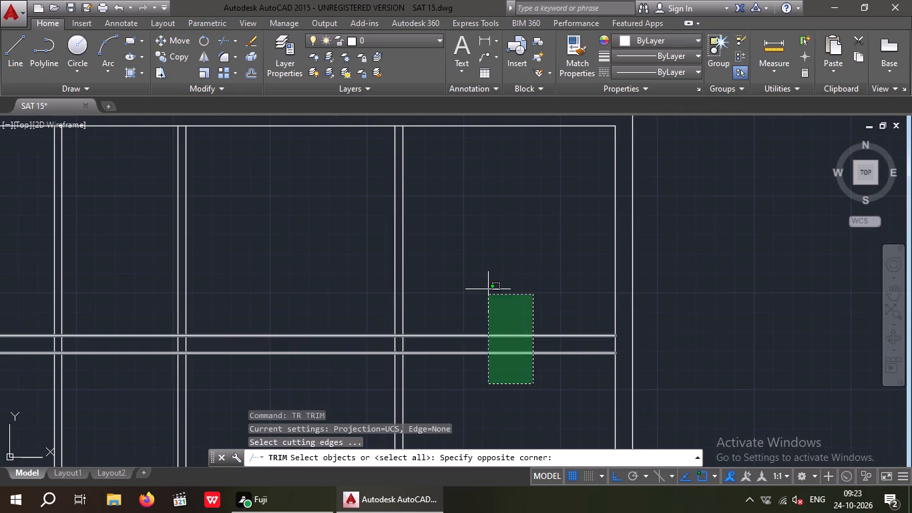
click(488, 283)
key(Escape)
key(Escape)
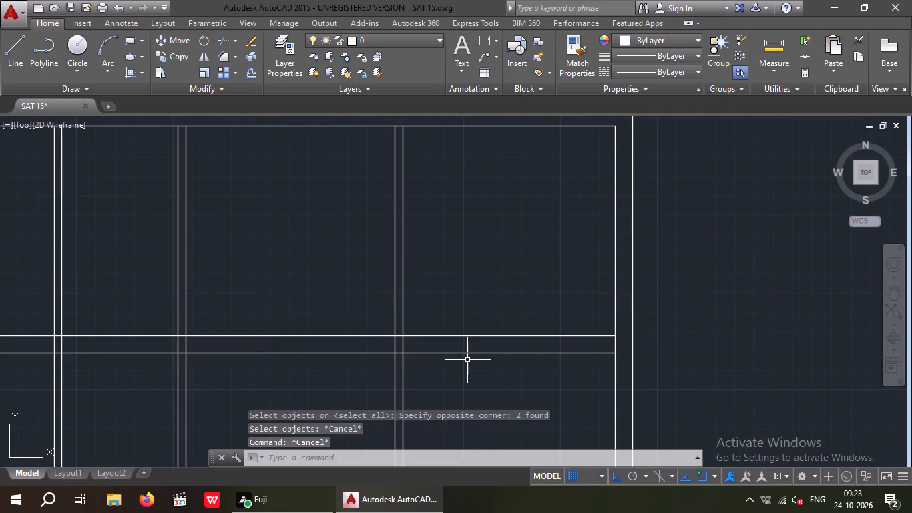
Trim both horizontal partition lines between the right wall and the second vertical partition so they end at that partition's right-hand line.
key(Escape)
key(Escape)
key(t)
key(r)
key(space)
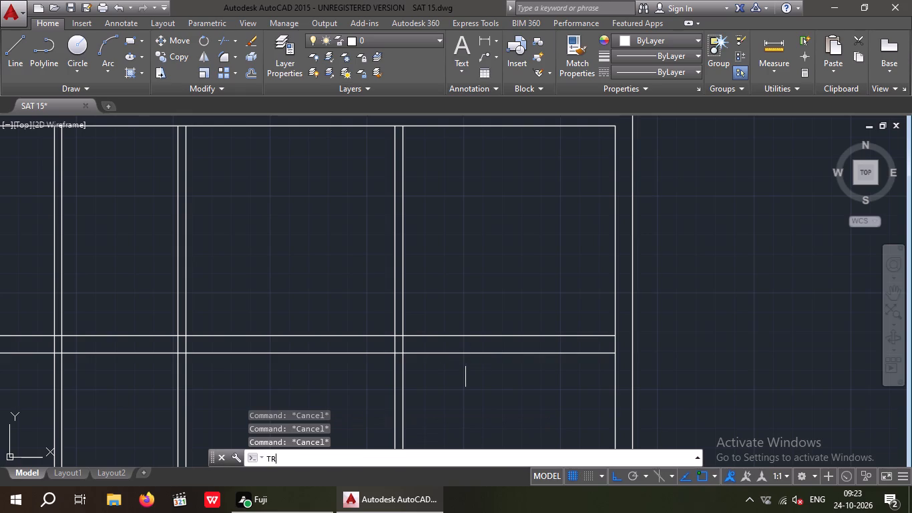
key(space)
drag(507, 373, 485, 327)
click(472, 274)
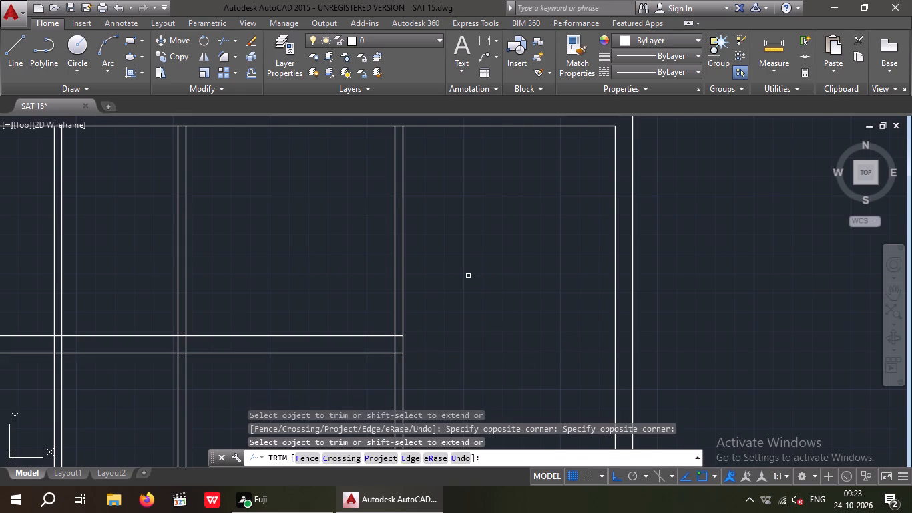
scroll(397, 343, up, 4)
middle_drag(395, 364, 422, 296)
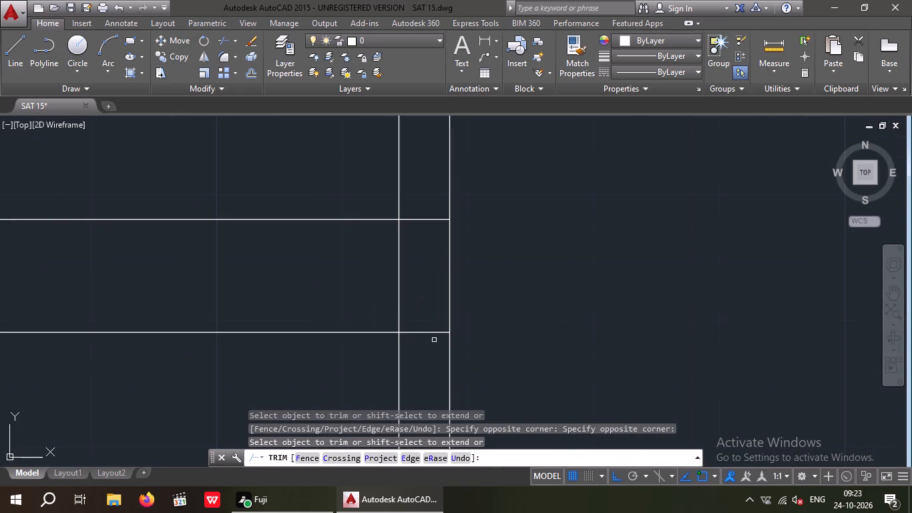
drag(435, 353, 434, 313)
click(425, 192)
scroll(424, 195, down, 4)
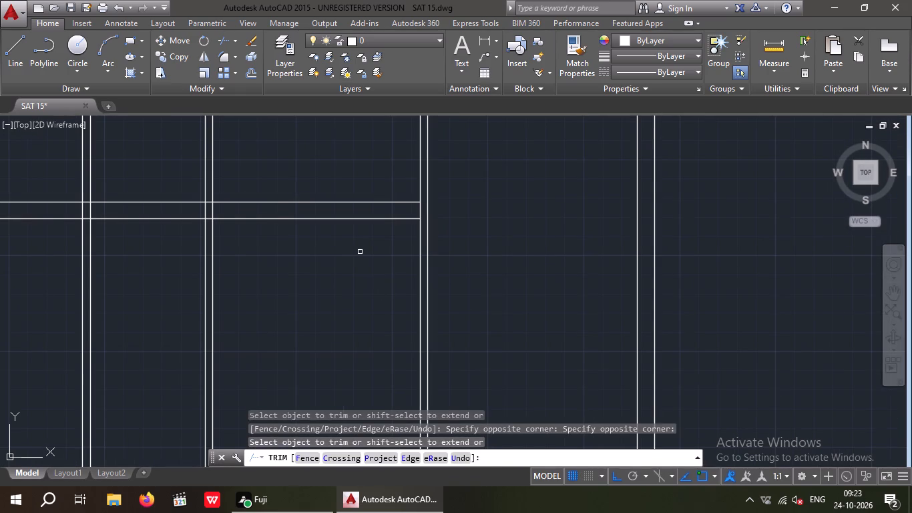
click(361, 258)
click(308, 178)
Trim away the first and second vertical partitions below the horizontal partition.
middle_drag(310, 203, 399, 259)
scroll(310, 203, down, 1)
scroll(396, 252, down, 2)
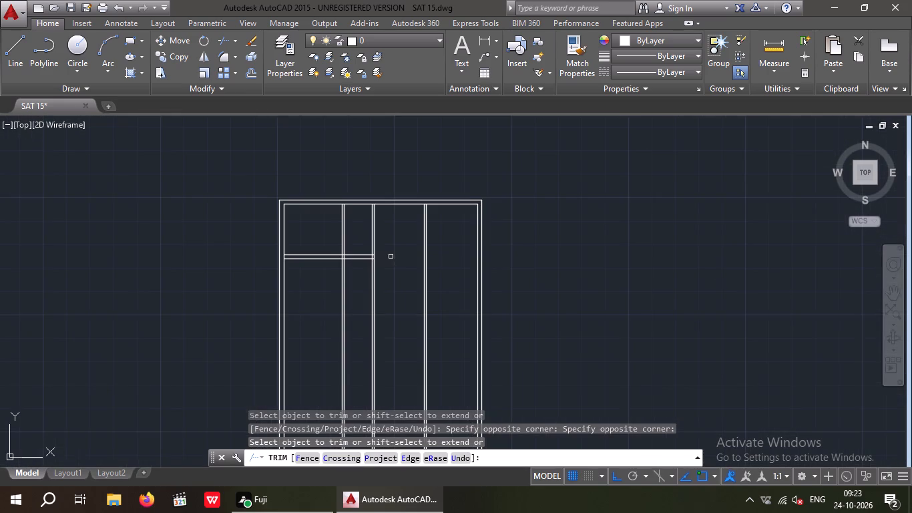
middle_drag(385, 263, 382, 283)
middle_drag(378, 308, 376, 314)
middle_drag(375, 319, 373, 333)
middle_drag(372, 301, 380, 271)
drag(398, 301, 353, 330)
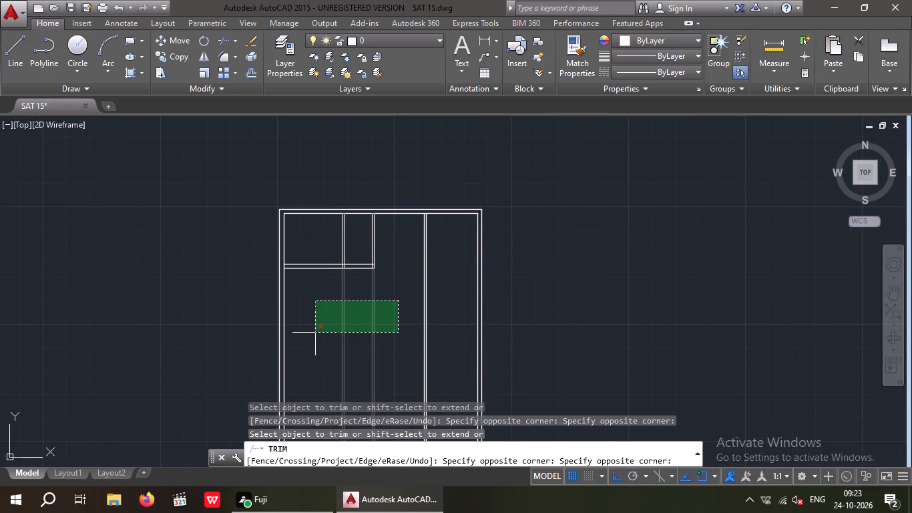
click(315, 333)
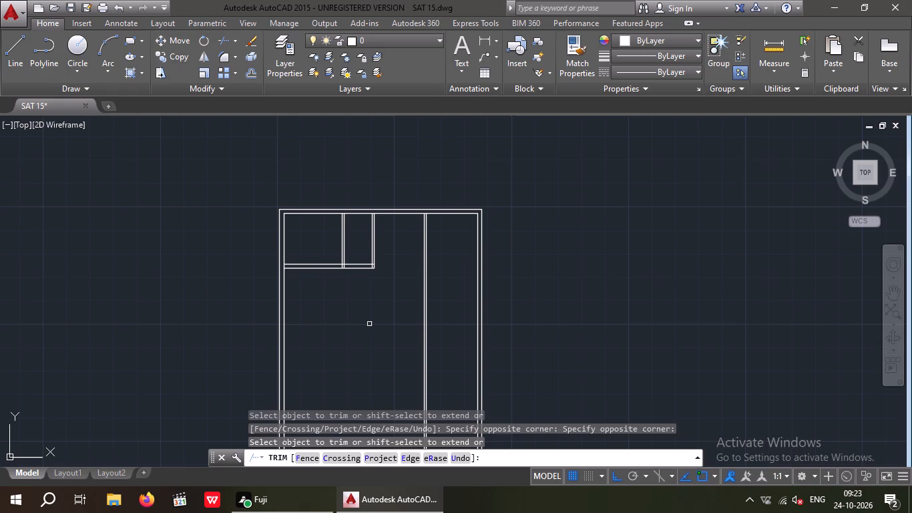
key(Escape)
key(Escape)
key(Escape)
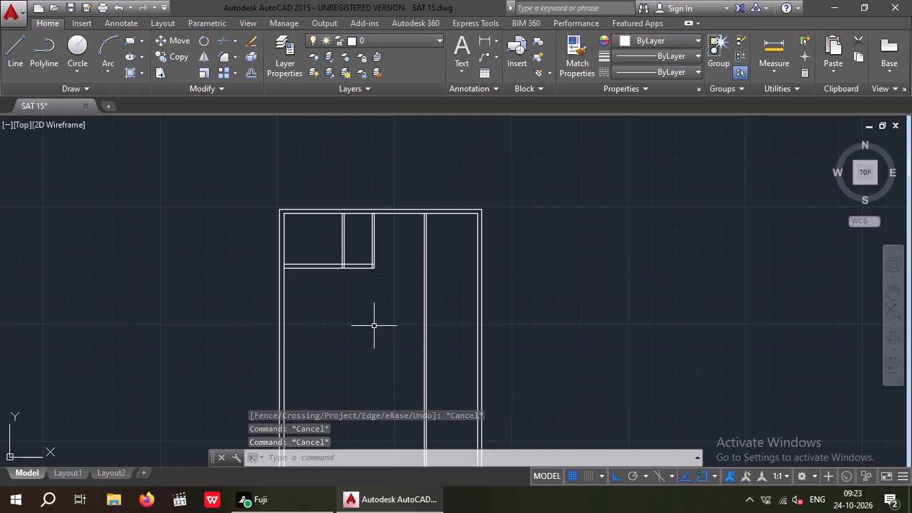
Offset the top wall's inner line 10'6" downward to start the second horizontal partition.
key(o)
key(Return)
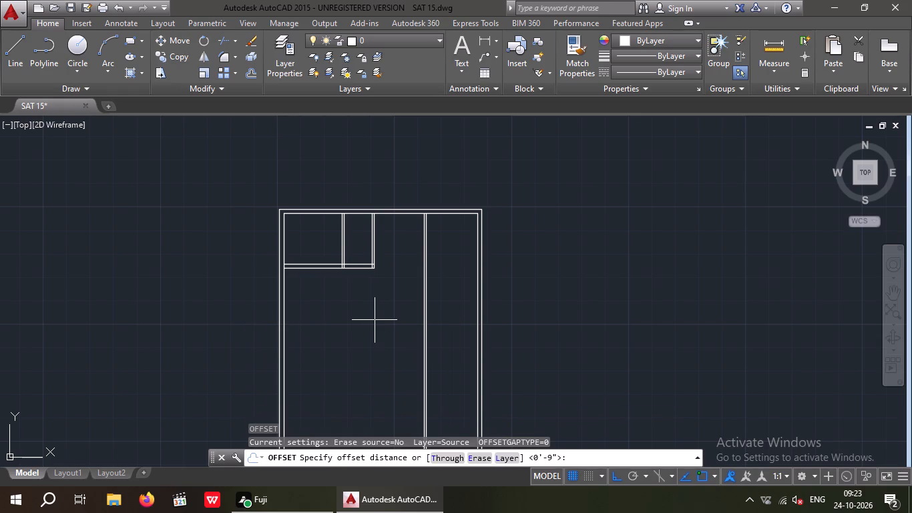
text(10)
key(apostrophe)
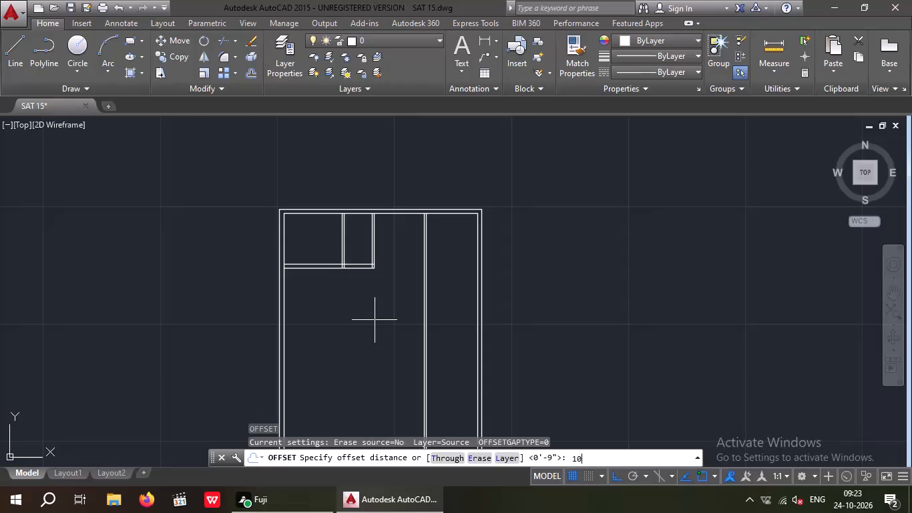
key(6)
key(shift+quotedbl)
key(Return)
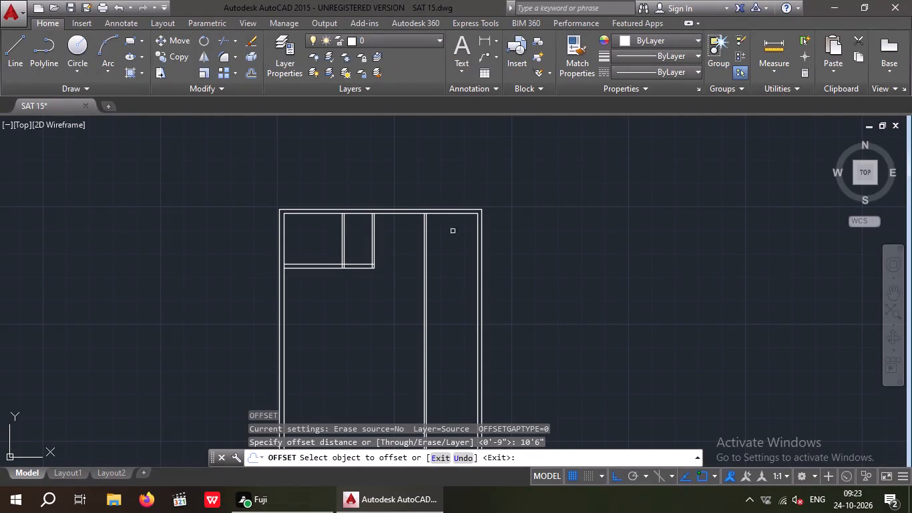
click(446, 213)
click(431, 273)
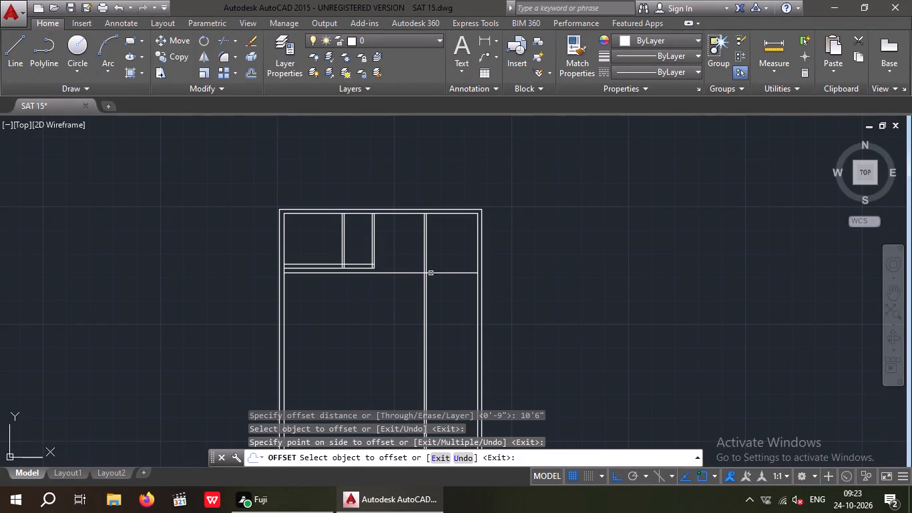
key(Escape)
key(Escape)
key(Escape)
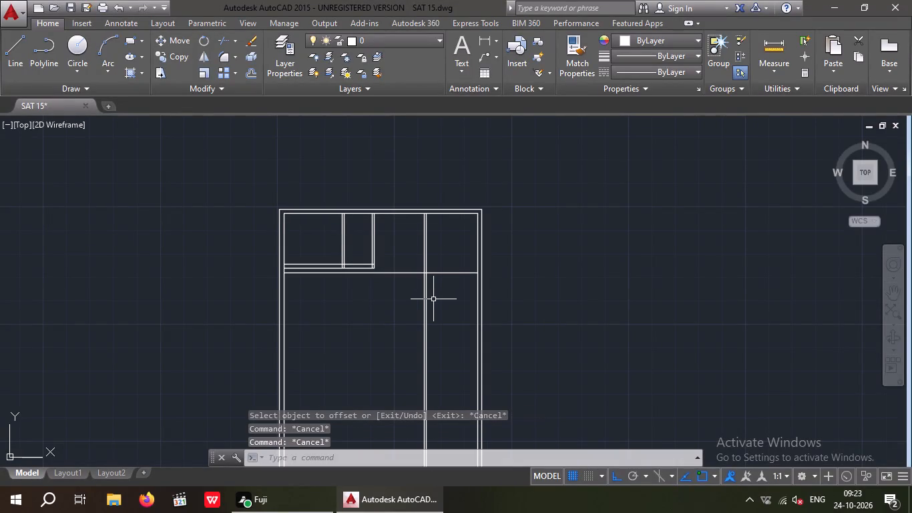
Offset the second horizontal partition line 4" downward to form its other face.
key(o)
key(Return)
key(4)
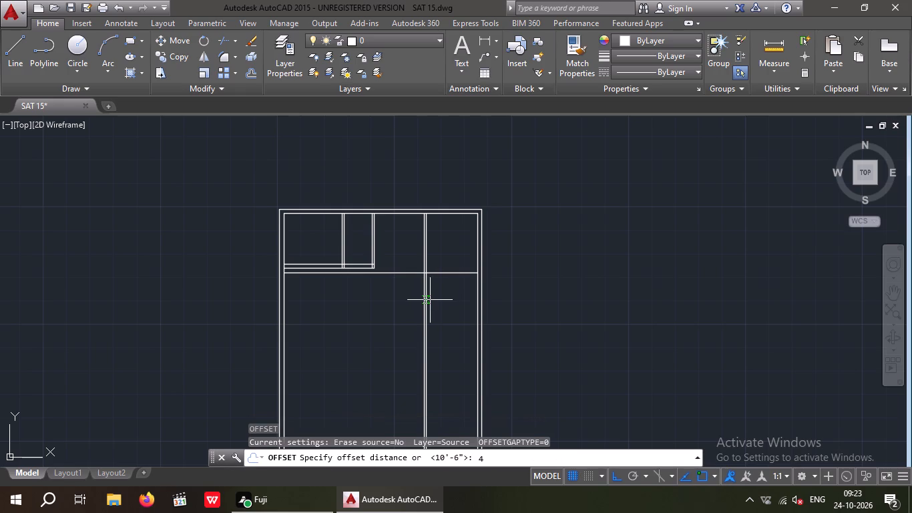
key(shift+quotedbl)
key(Return)
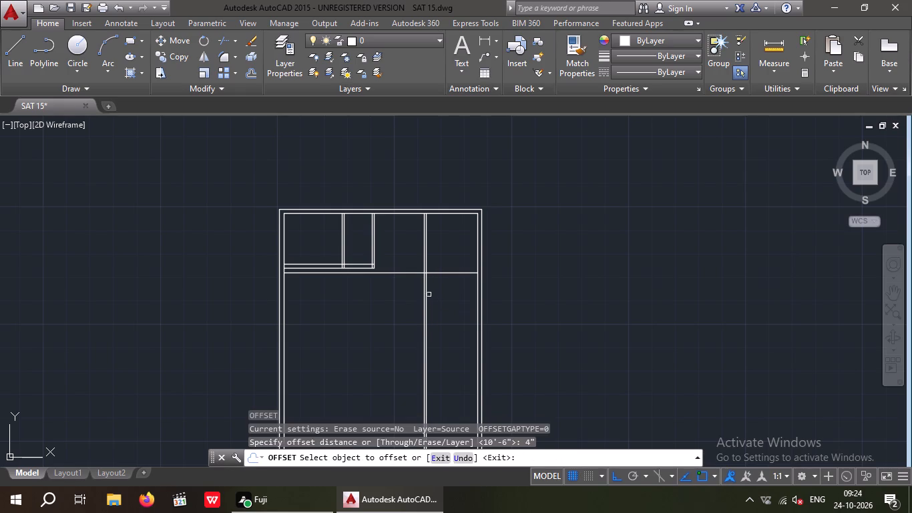
drag(442, 275, 441, 282)
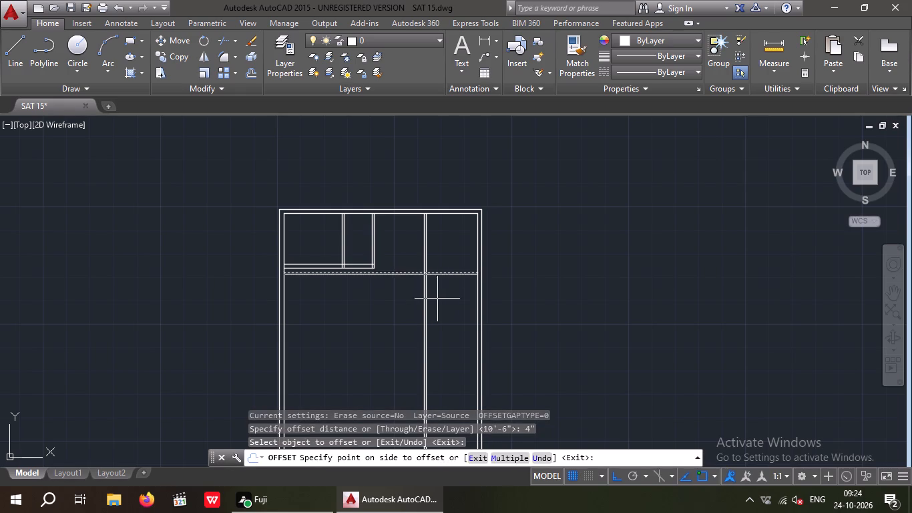
click(439, 297)
key(Escape)
key(Escape)
key(Escape)
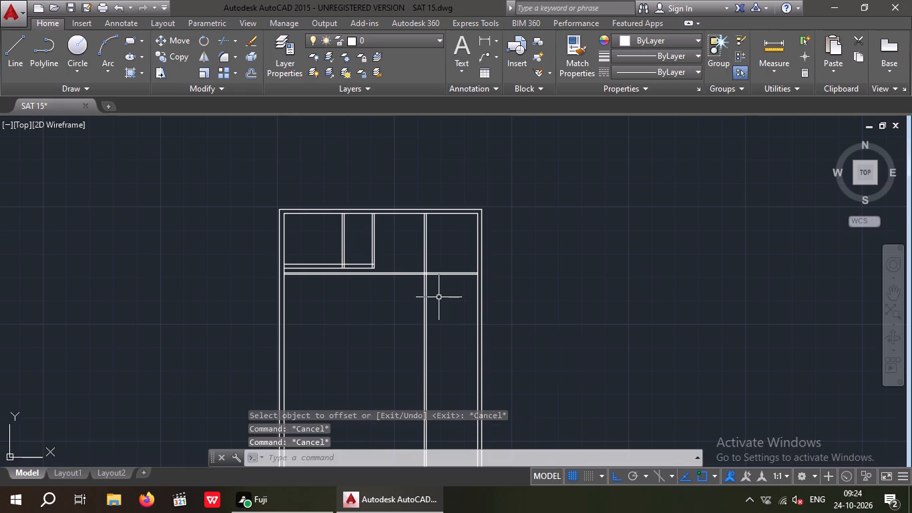
Trim the second horizontal partition's two lines between the left wall and the third vertical partition, keeping only the right-hand room's portion.
text(TR)
key(space)
key(space)
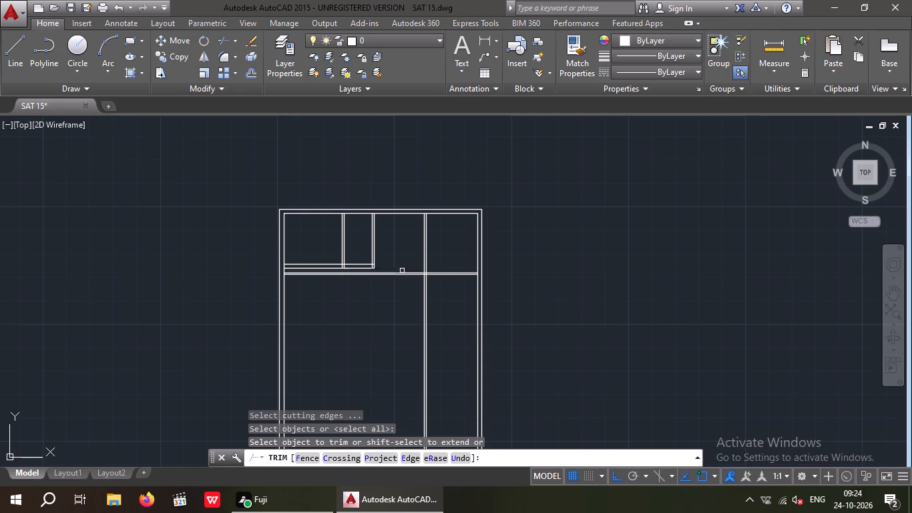
scroll(402, 271, up, 3)
drag(443, 319, 388, 254)
click(375, 226)
scroll(369, 246, down, 2)
middle_drag(365, 262, 366, 324)
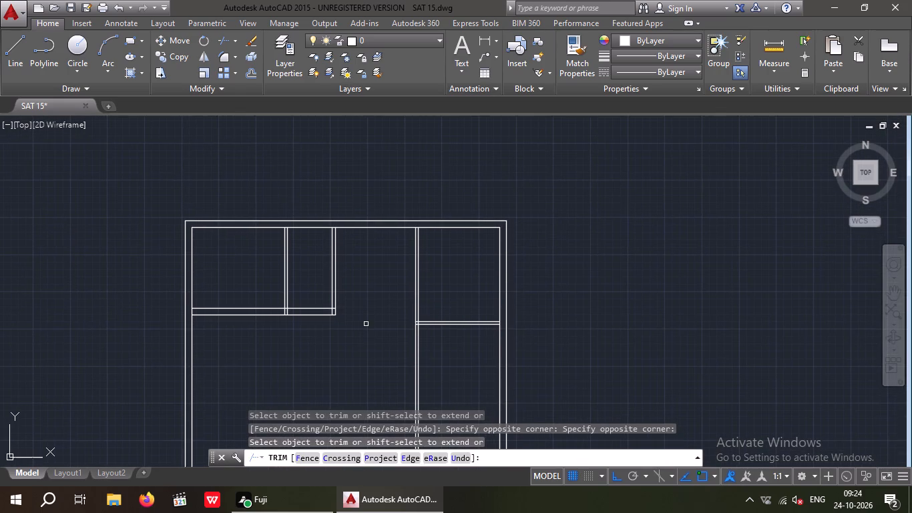
key(Escape)
key(Escape)
key(Escape)
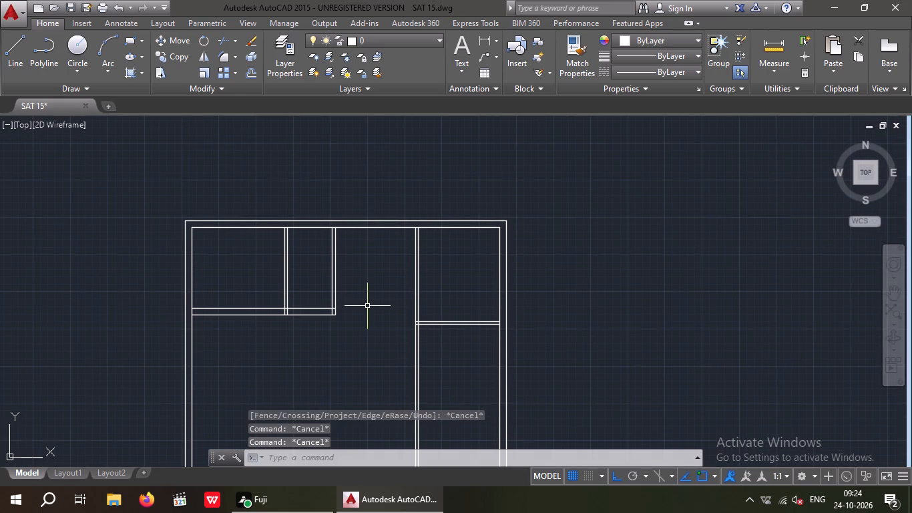
Offset the top wall's inner line 3'6" downward to start the third horizontal partition.
key(o)
key(Return)
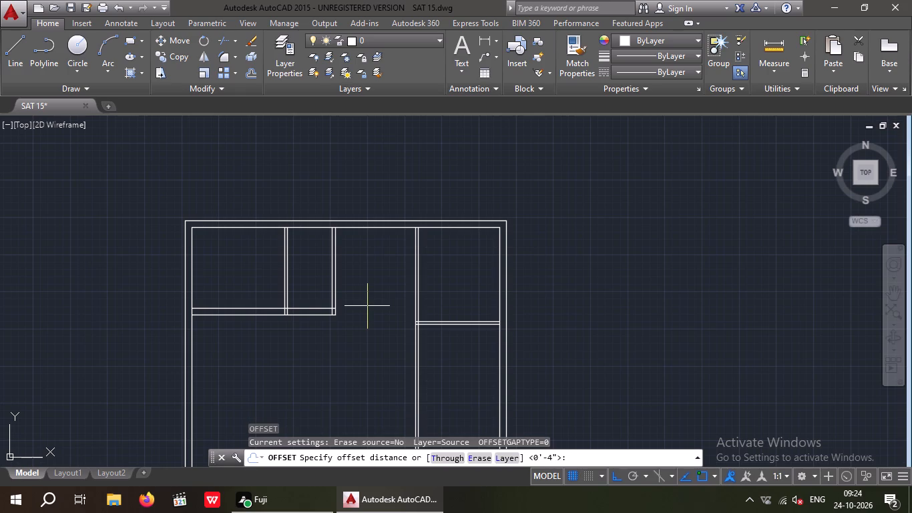
key(3)
key(apostrophe)
key(6)
key(shift+quotedbl)
key(Return)
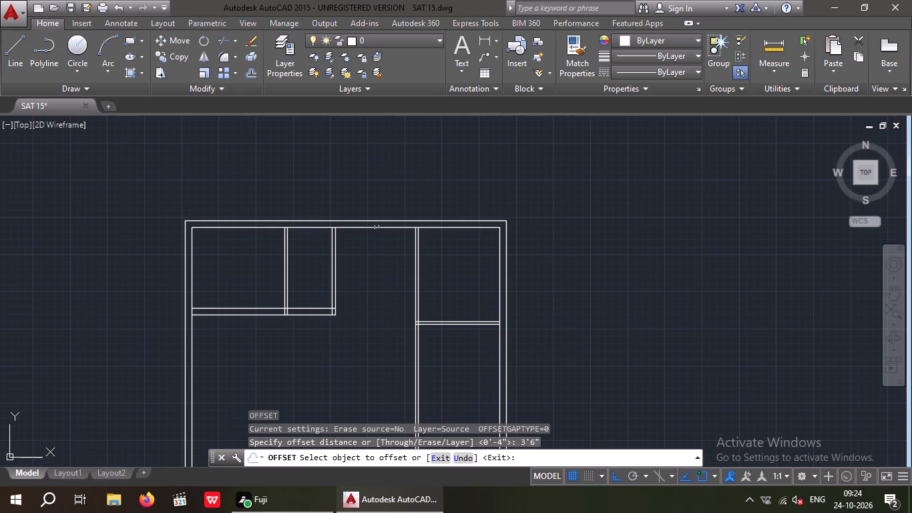
drag(378, 228, 373, 247)
click(372, 251)
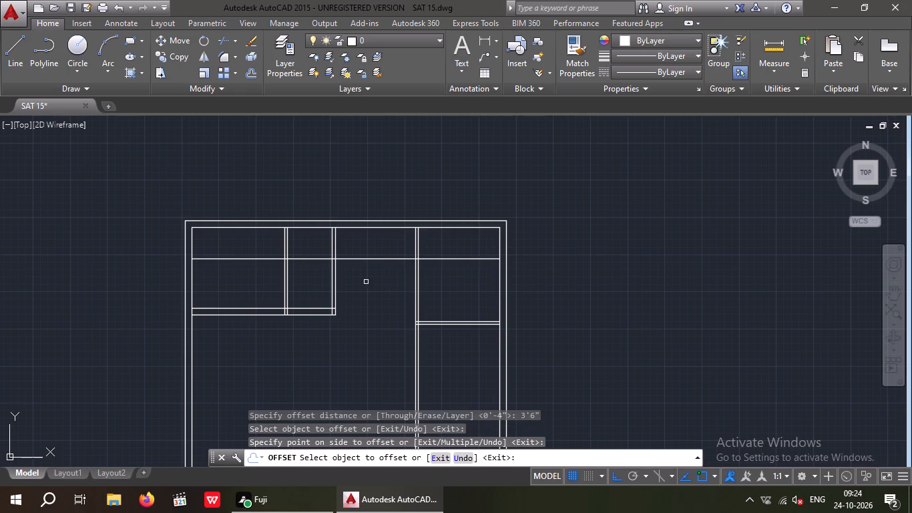
key(Escape)
key(Escape)
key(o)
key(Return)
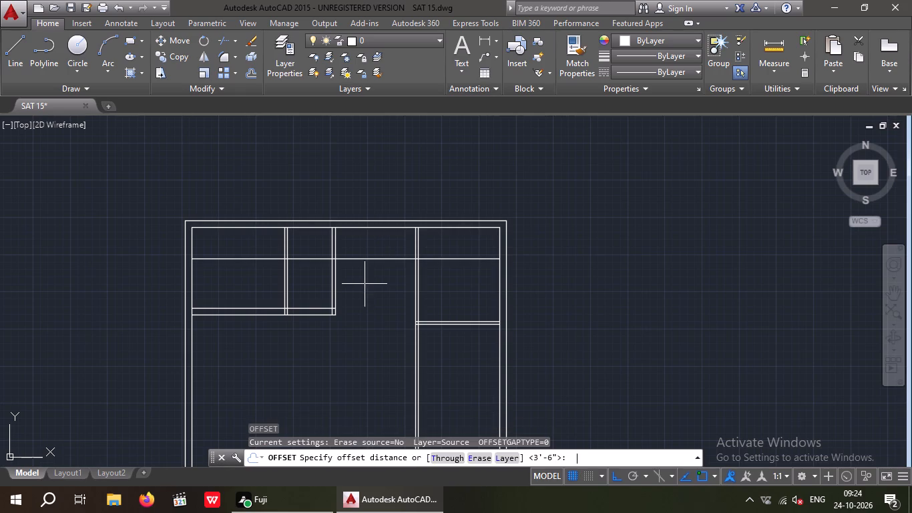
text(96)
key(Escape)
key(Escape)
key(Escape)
Offset the third horizontal partition line 9" downward to form its other face.
key(o)
key(Return)
key(9)
key(shift+quotedbl)
key(Return)
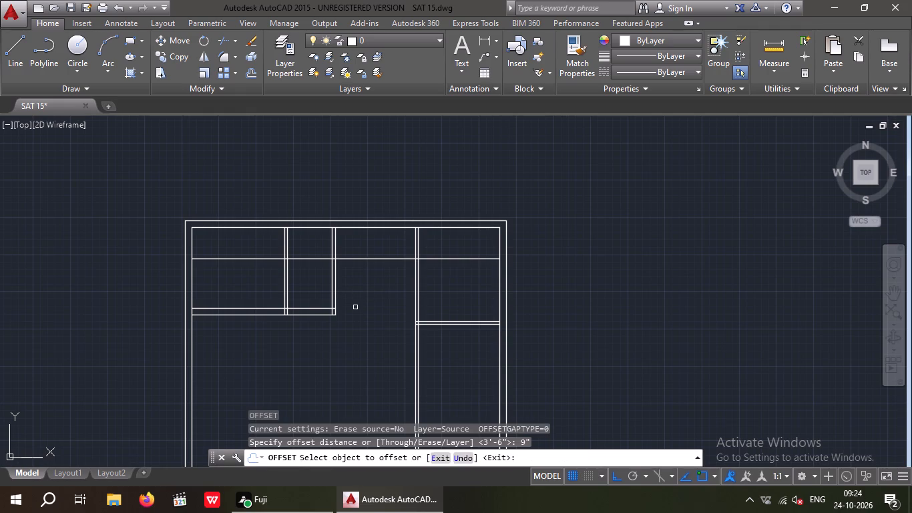
drag(379, 261, 379, 282)
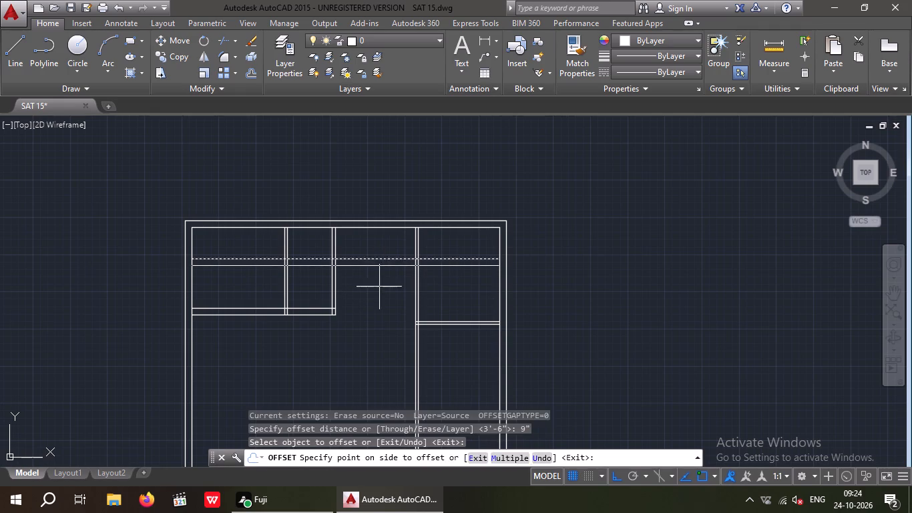
click(379, 287)
key(Escape)
key(Escape)
key(Escape)
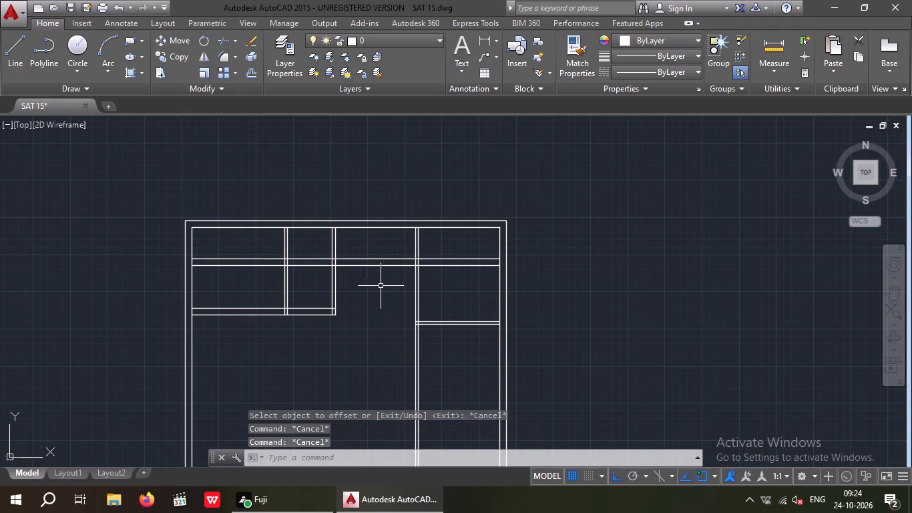
key(Escape)
Trim the third horizontal partition's two lines out of the right-hand room and the bay between the first and second vertical partitions.
key(t)
key(r)
key(space)
key(space)
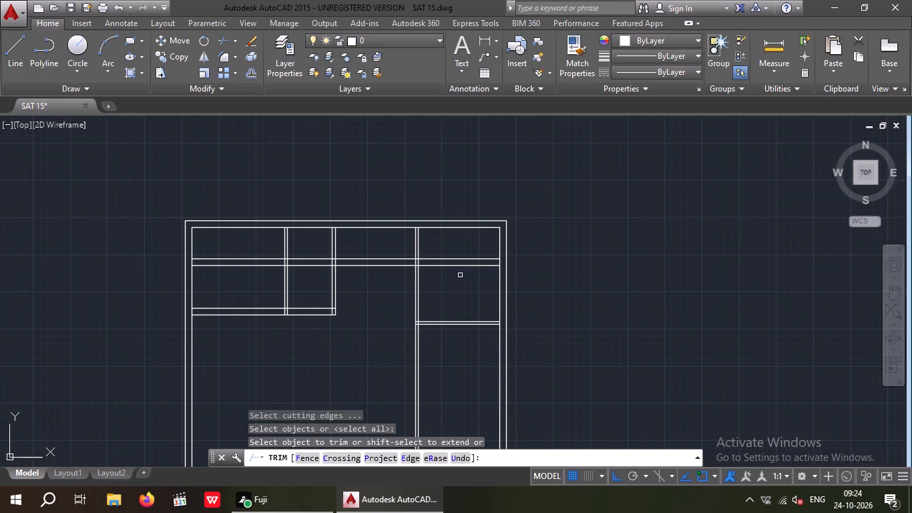
scroll(445, 262, up, 3)
drag(495, 318, 477, 283)
click(460, 225)
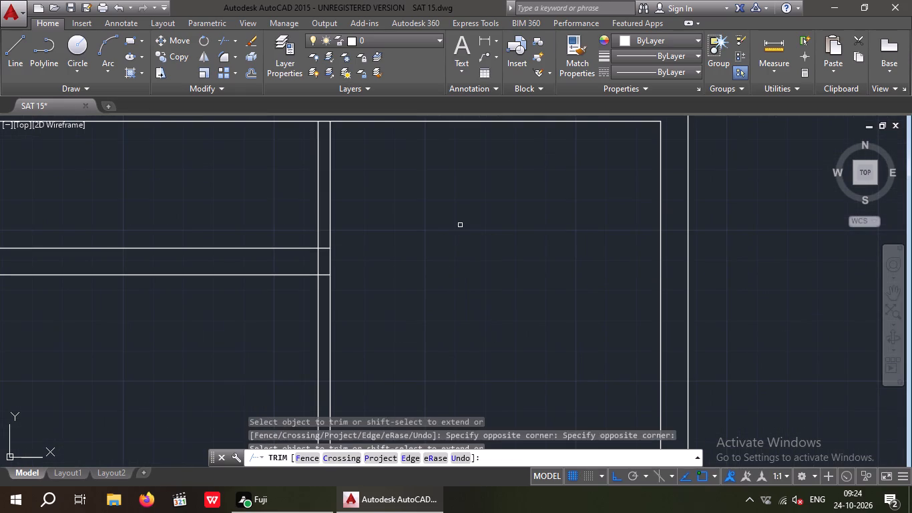
scroll(459, 233, down, 3)
scroll(318, 240, up, 3)
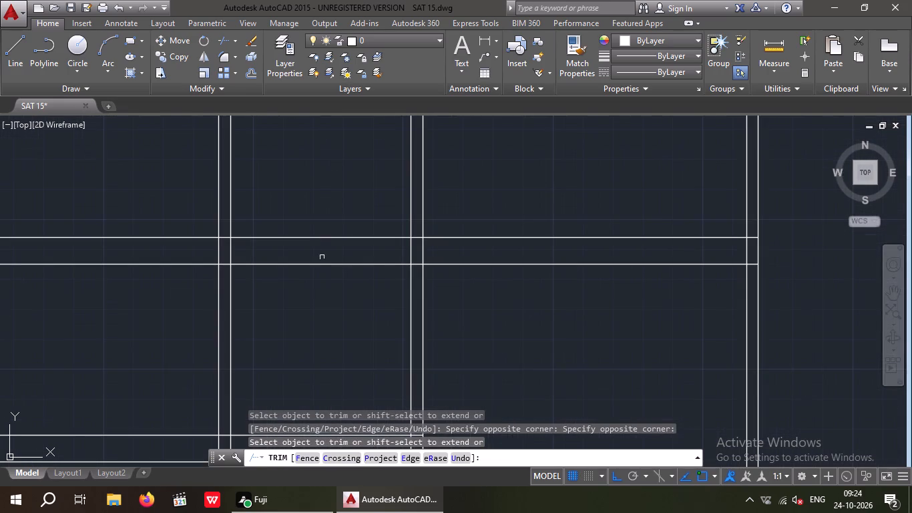
drag(357, 292, 318, 261)
click(309, 214)
scroll(308, 217, down, 2)
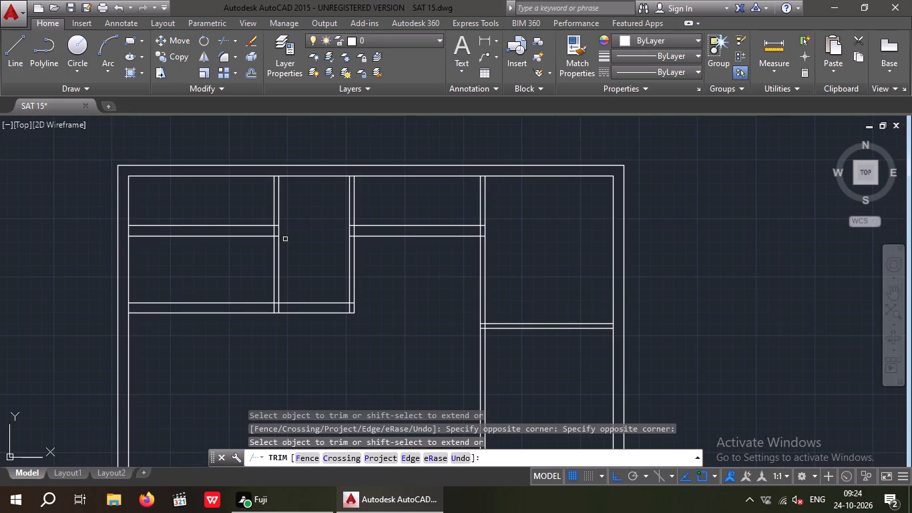
key(Escape)
key(Escape)
Erase the third horizontal partition's two leftover lines in the upper-left room.
drag(238, 259, 236, 257)
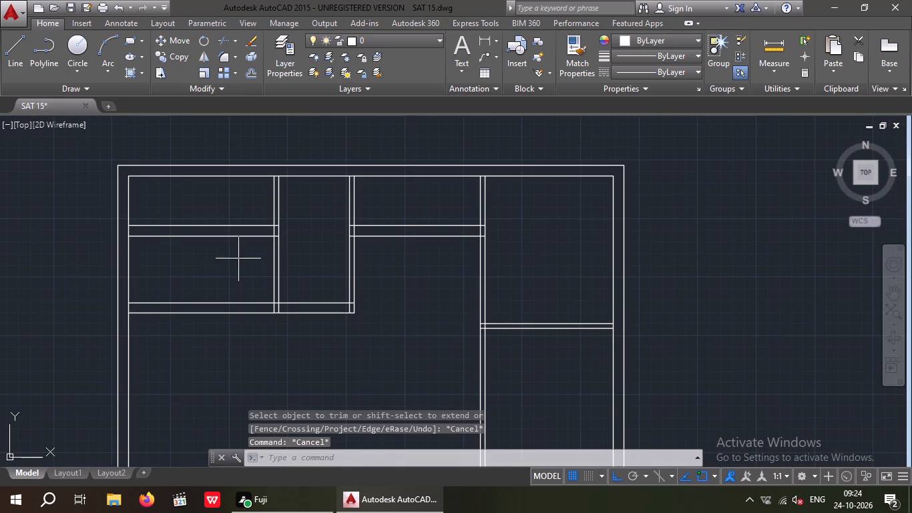
drag(236, 257, 210, 245)
click(190, 207)
key(Delete)
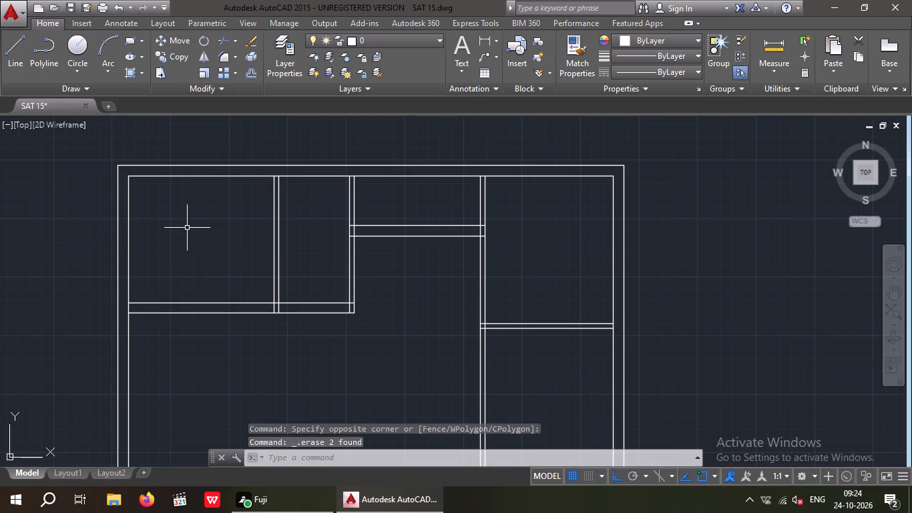
key(Escape)
key(Escape)
key(Escape)
key(Escape)
Offset the facing sides of the second and third vertical partitions 1' inward into the bay between them.
key(o)
key(Return)
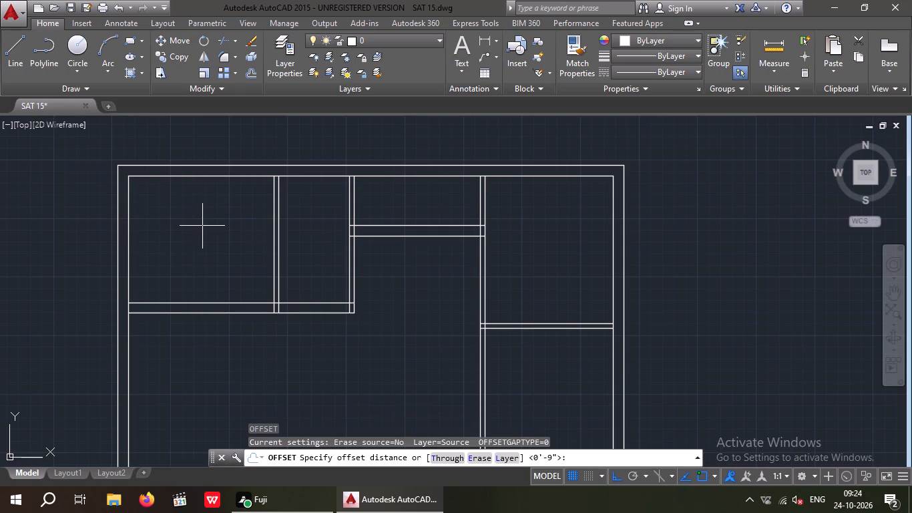
key(1)
key(apostrophe)
key(Return)
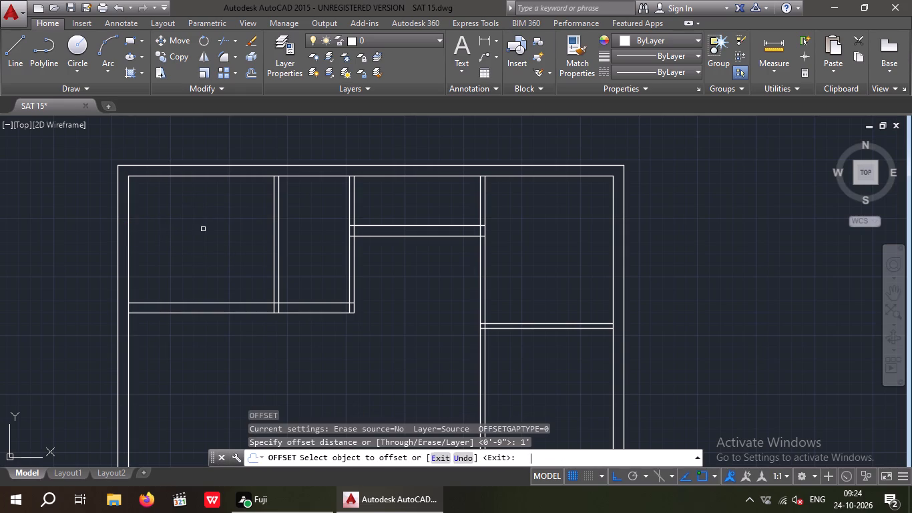
scroll(359, 218, up, 2)
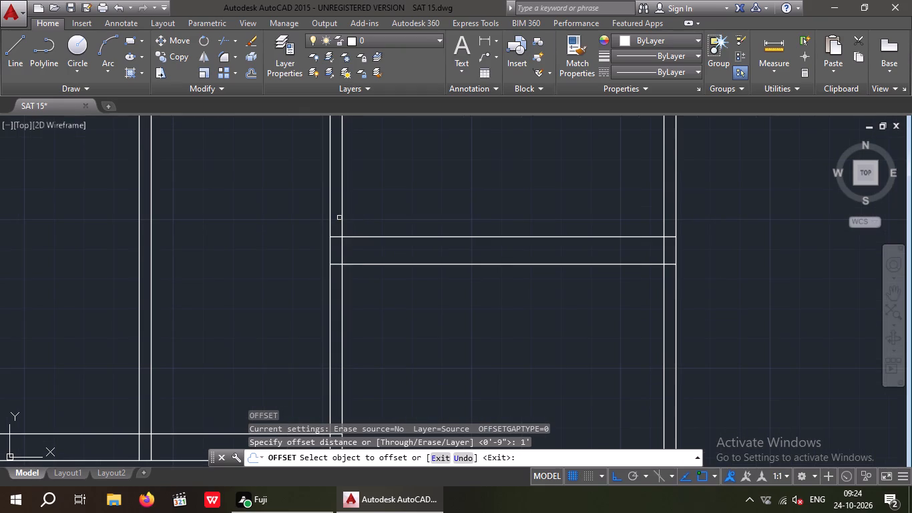
drag(343, 214, 353, 215)
click(397, 214)
scroll(397, 214, down, 2)
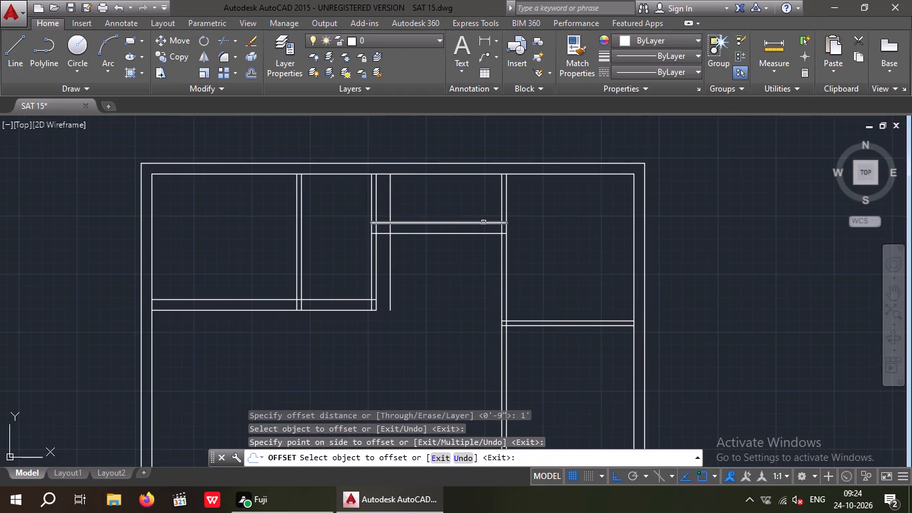
scroll(501, 216, up, 2)
drag(503, 218, 481, 226)
click(447, 228)
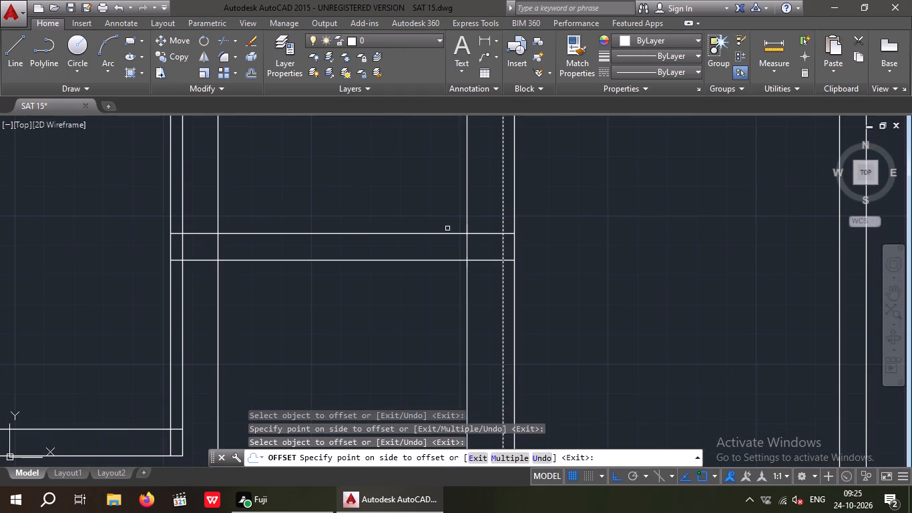
scroll(447, 228, down, 3)
key(Escape)
key(Escape)
key(Escape)
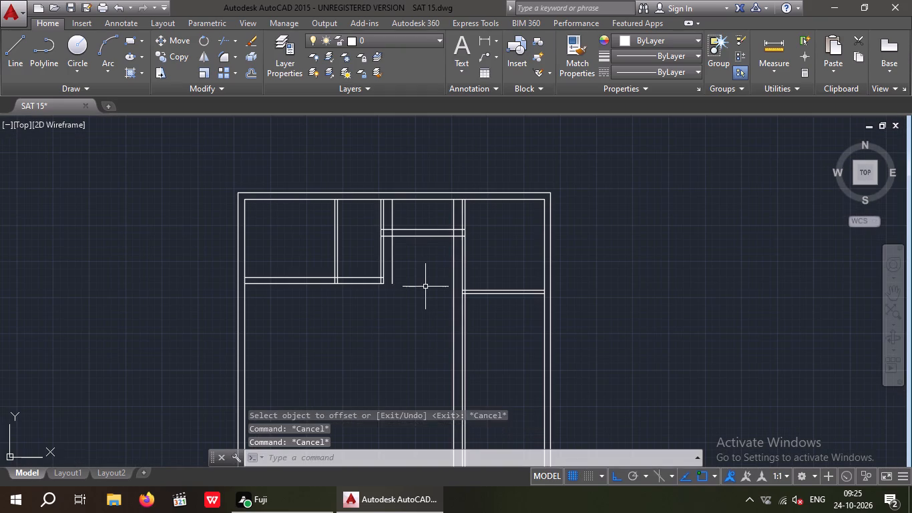
key(Escape)
Trim both 1' offset lines above and below the third horizontal partition, keeping only the short jambs within its 9" thickness.
text(TR)
key(space)
key(space)
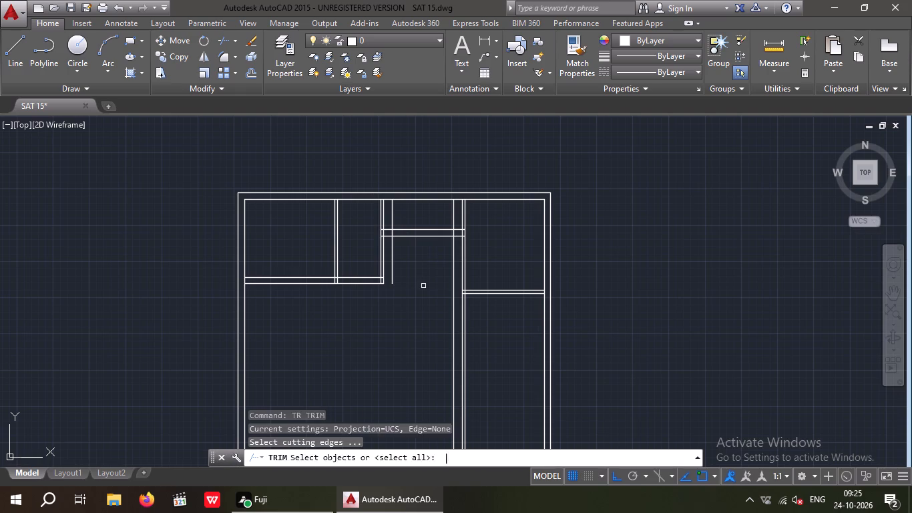
scroll(397, 215, up, 3)
drag(403, 207, 362, 231)
click(359, 236)
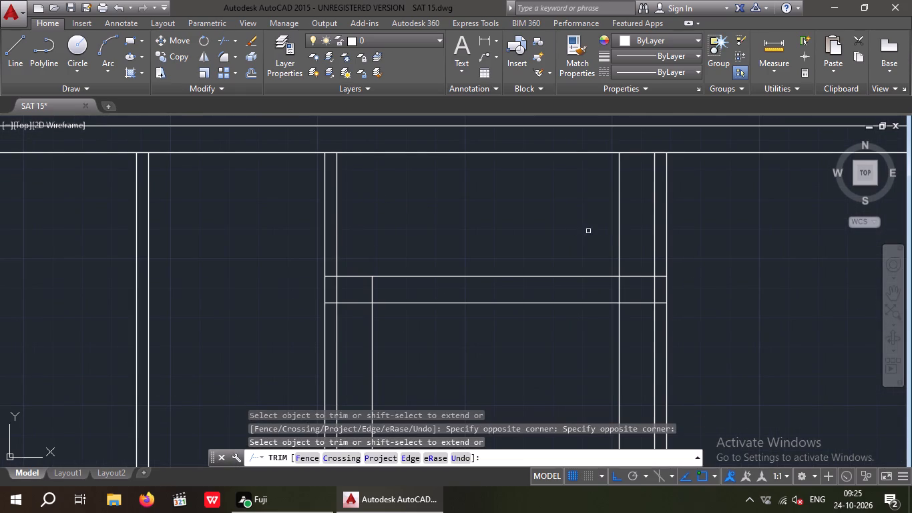
drag(630, 219, 622, 219)
click(586, 232)
drag(395, 331, 352, 358)
click(345, 361)
scroll(379, 347, down, 2)
scroll(487, 345, up, 2)
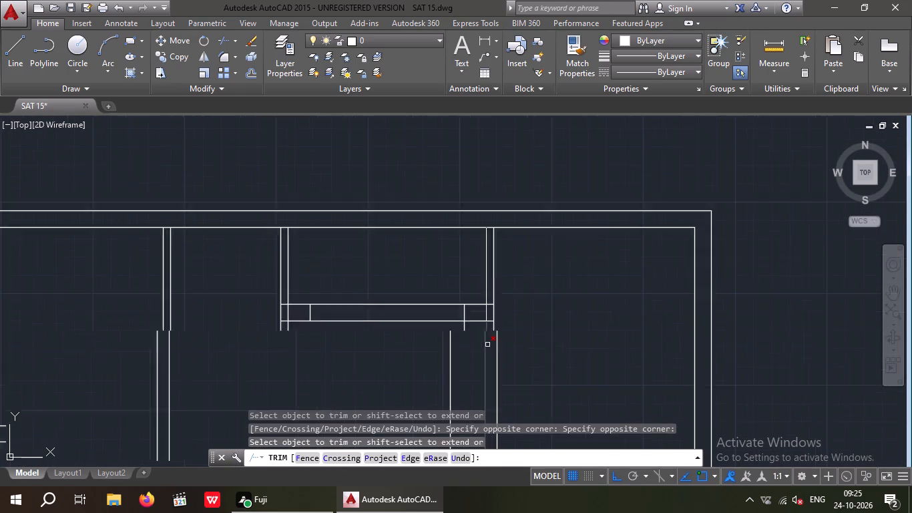
scroll(487, 345, up, 1)
drag(449, 330, 422, 342)
click(399, 356)
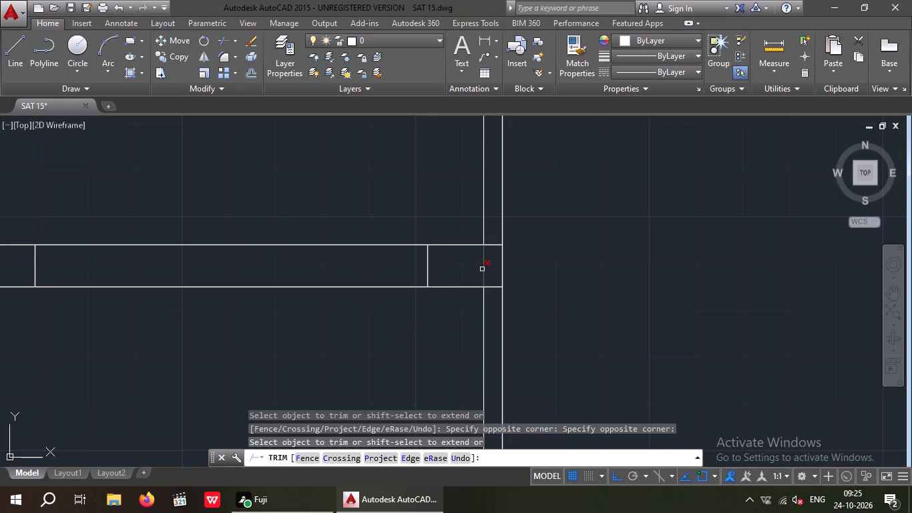
Trim the overlapping lines where the third horizontal partition meets the second and third vertical partitions, so the walls join cleanly.
click(482, 269)
scroll(493, 279, up, 3)
drag(505, 345, 501, 293)
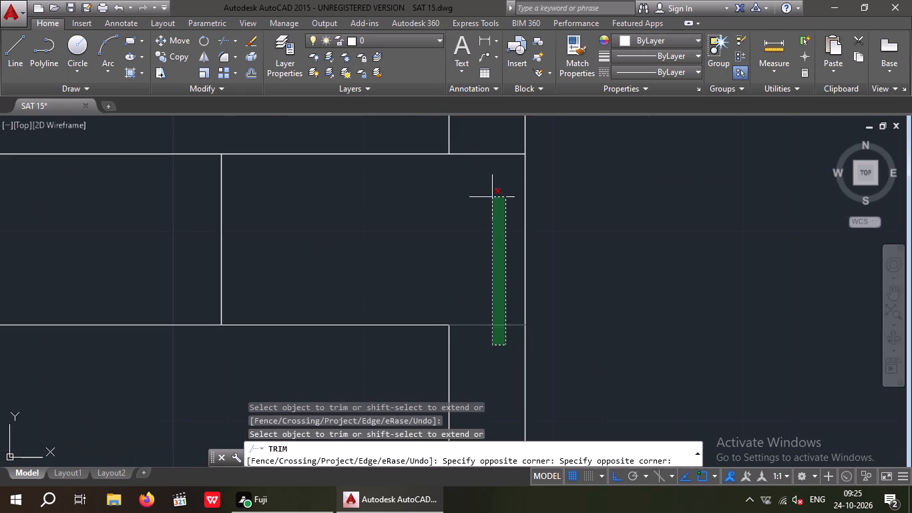
click(494, 150)
scroll(488, 162, down, 5)
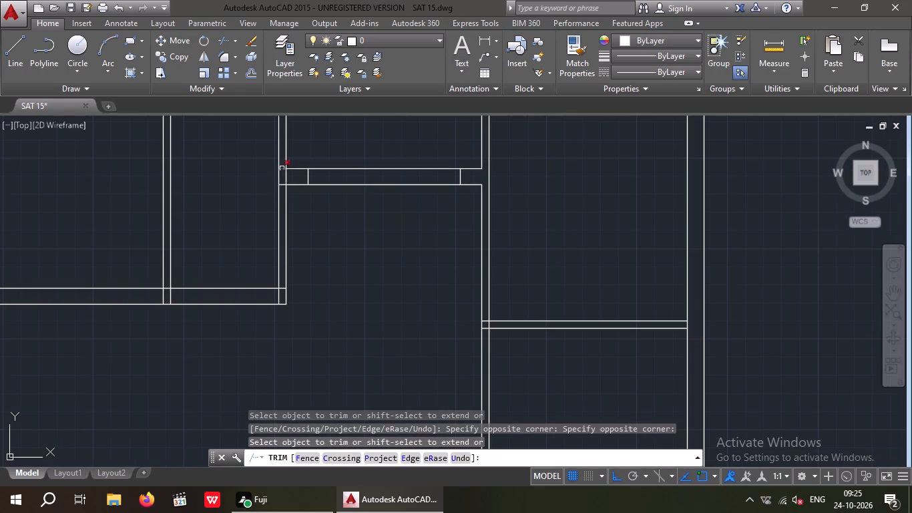
scroll(282, 168, up, 4)
click(278, 281)
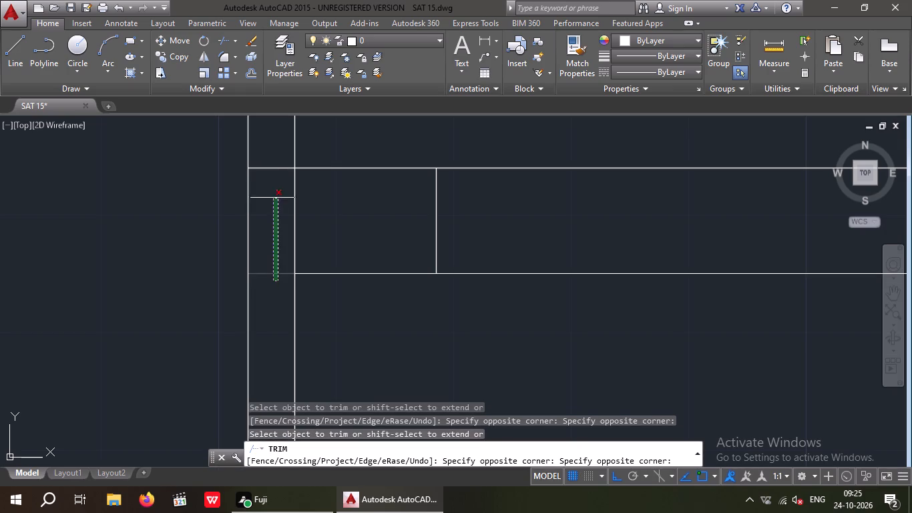
click(272, 158)
drag(350, 194, 296, 229)
click(294, 229)
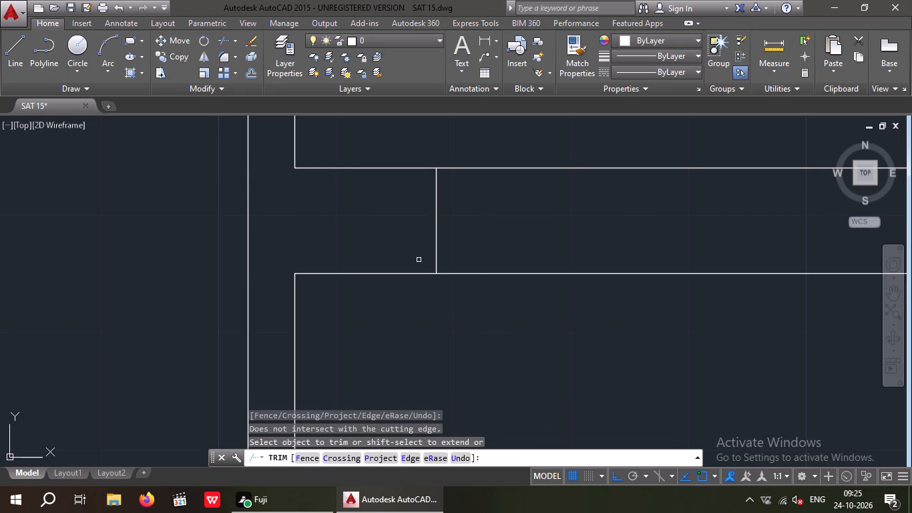
Trim the third horizontal partition's two lines between the jambs to form an opening with a 1' stub on each side.
scroll(622, 311, down, 3)
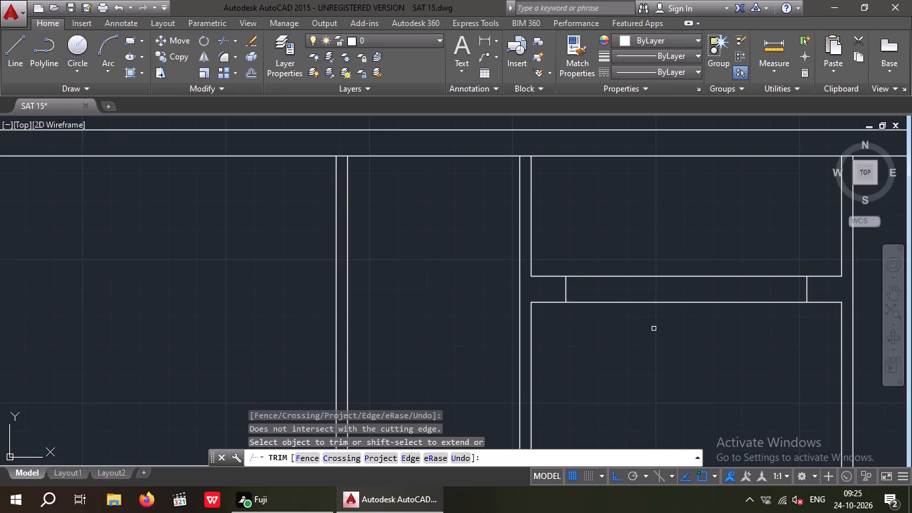
middle_drag(648, 333, 363, 310)
drag(462, 325, 437, 292)
click(407, 224)
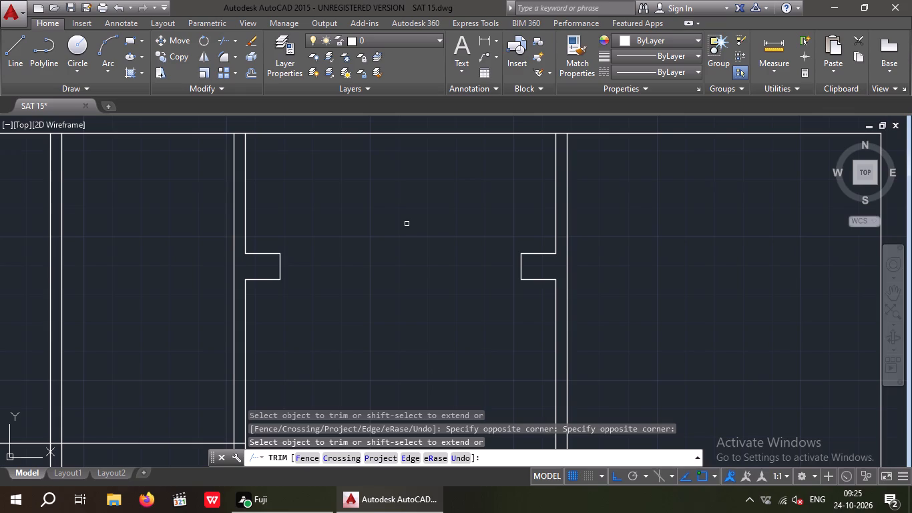
Draw a horizontal line across the opening, joining the midpoints of the two jambs between the second and third vertical partitions.
key(Escape)
key(Escape)
key(Escape)
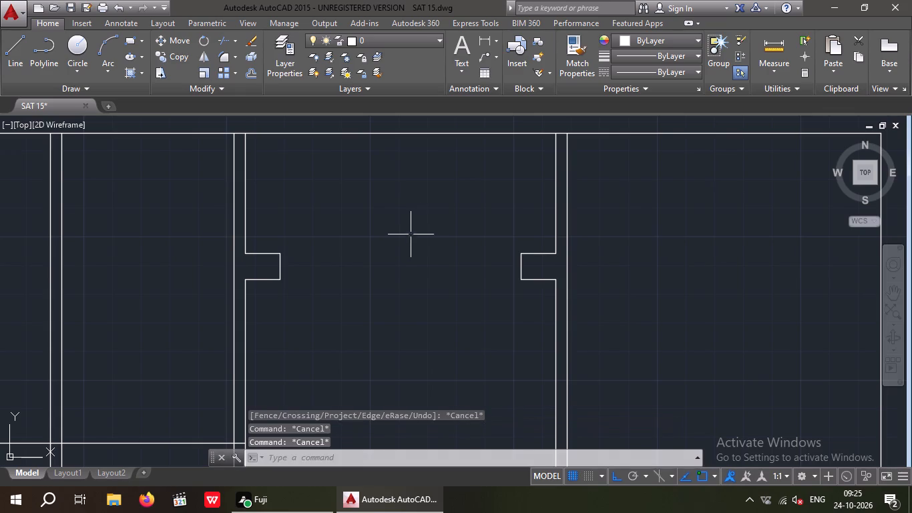
key(l)
key(space)
scroll(284, 265, up, 3)
click(259, 267)
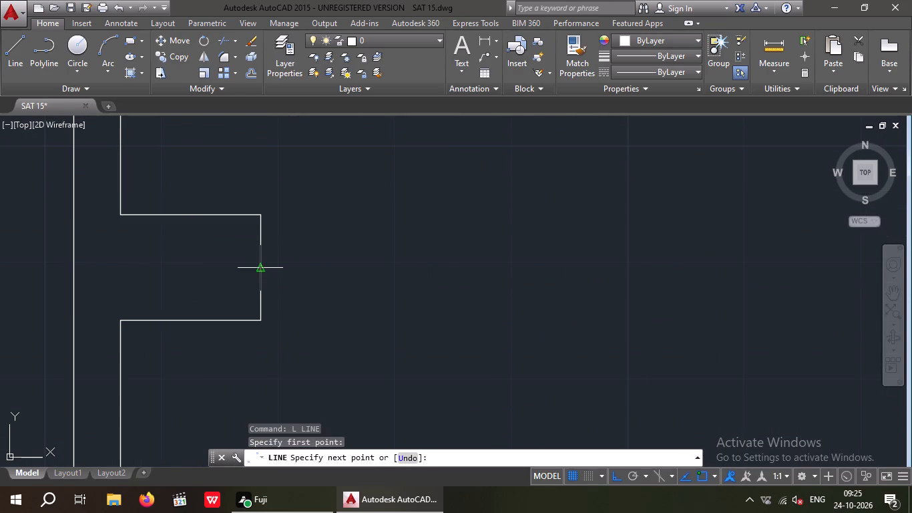
scroll(511, 287, down, 3)
scroll(674, 291, up, 2)
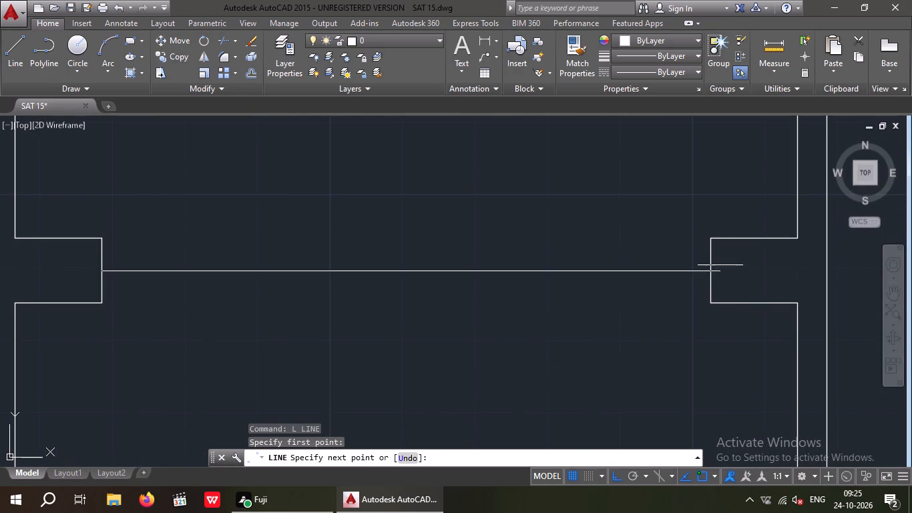
drag(710, 271, 708, 279)
key(Escape)
key(Escape)
scroll(574, 331, down, 4)
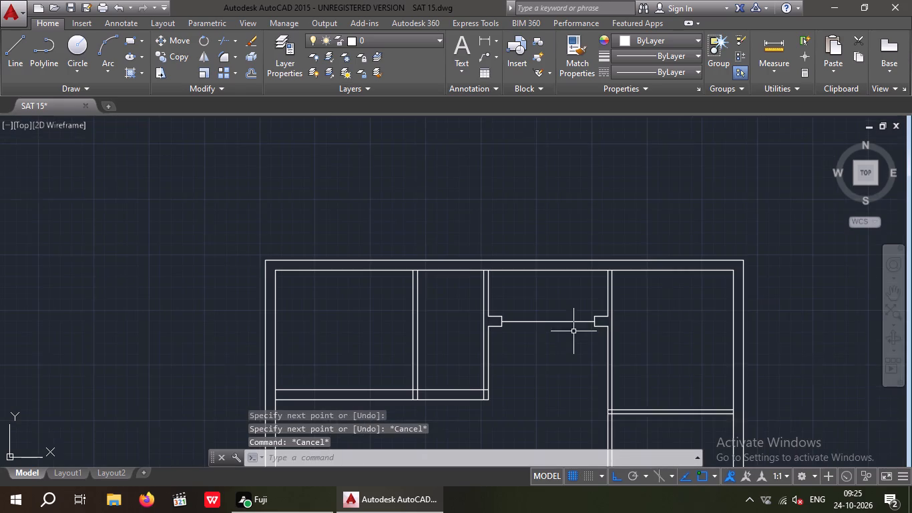
Offset the lower line of the 9" horizontal partition beneath the upper-left rooms 9'4.5" downward.
middle_drag(557, 345, 562, 320)
scroll(562, 320, up, 1)
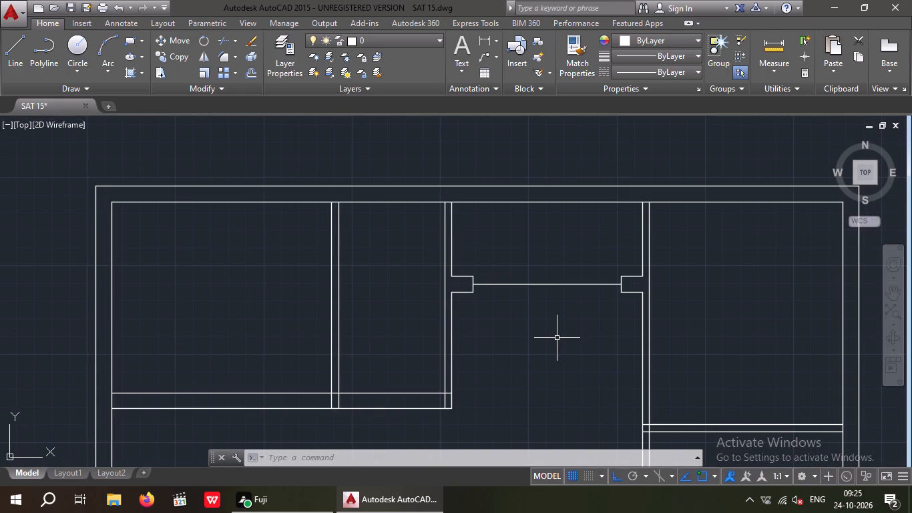
scroll(521, 292, down, 1)
middle_drag(495, 347, 462, 296)
scroll(482, 341, down, 1)
scroll(462, 296, up, 1)
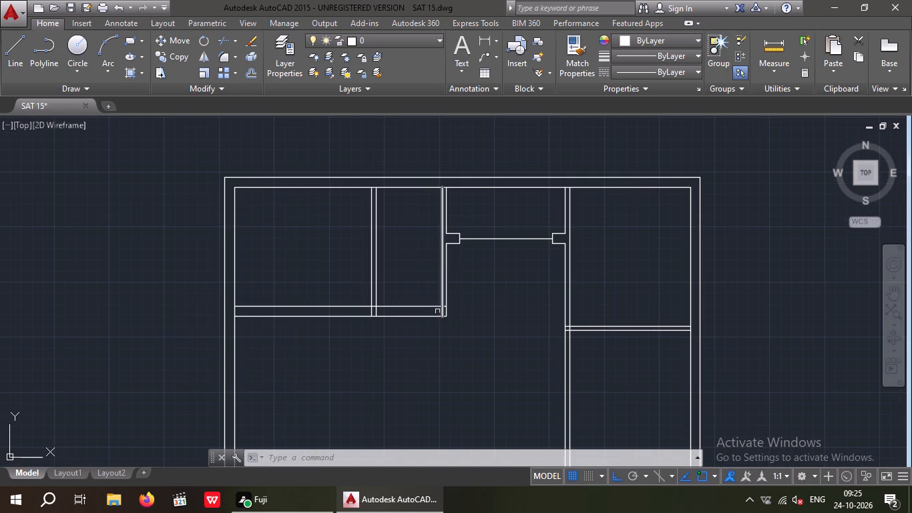
key(Escape)
key(Escape)
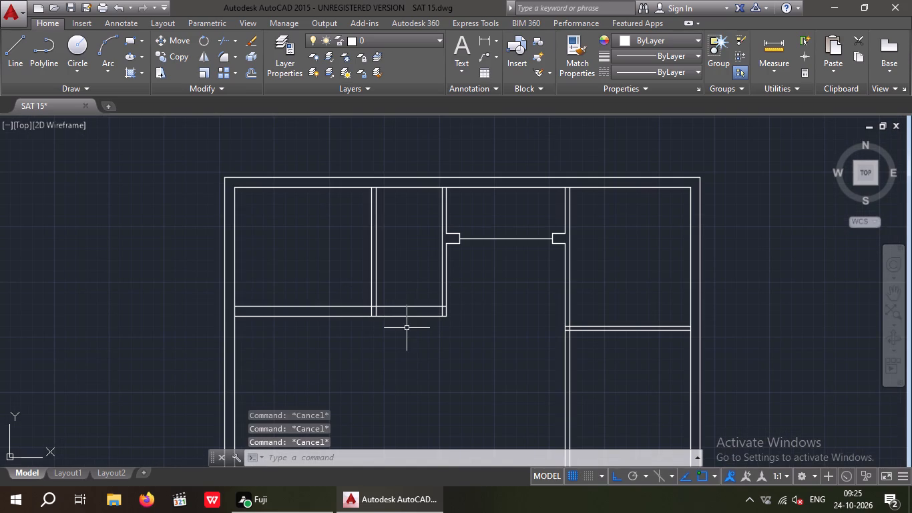
key(o)
key(Return)
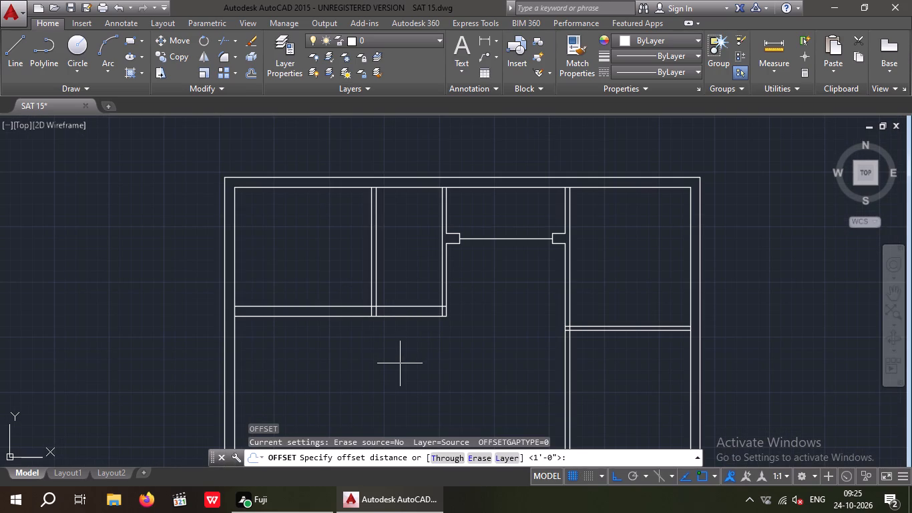
text(9')
key(4)
text(.5")
key(Return)
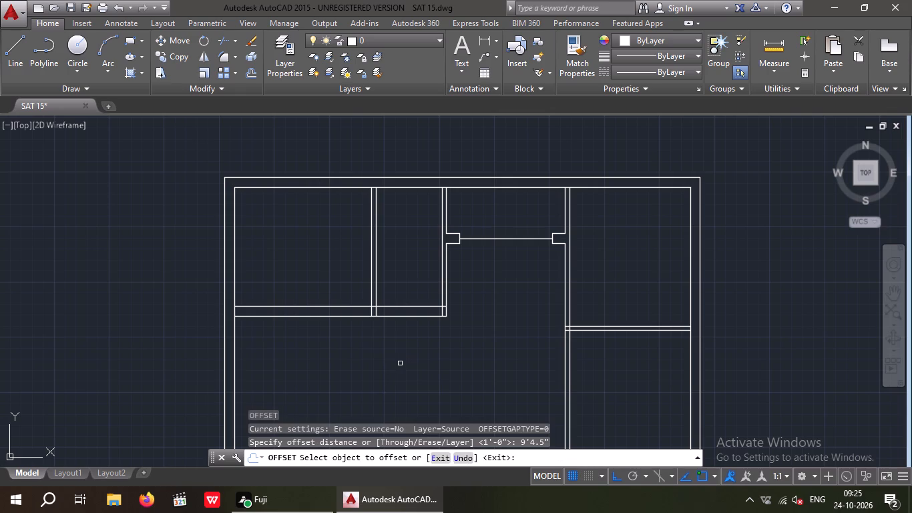
middle_drag(359, 389, 410, 265)
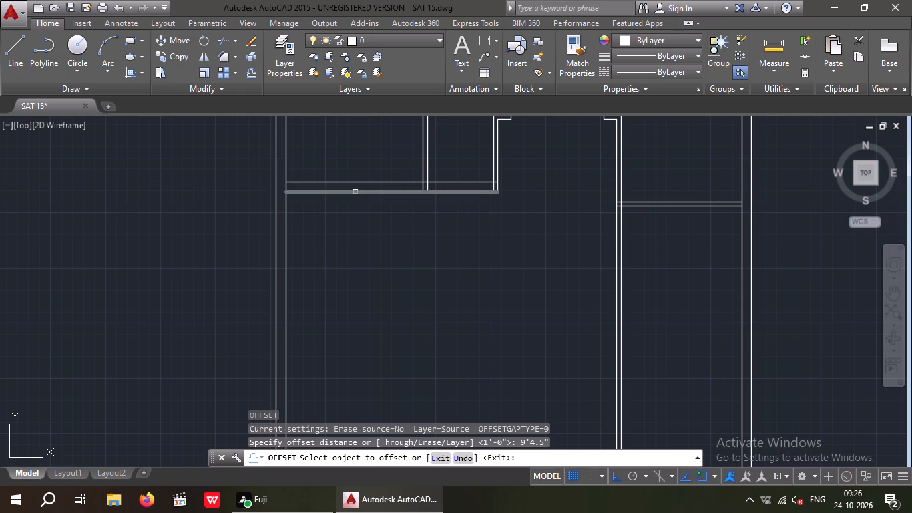
click(355, 192)
click(378, 262)
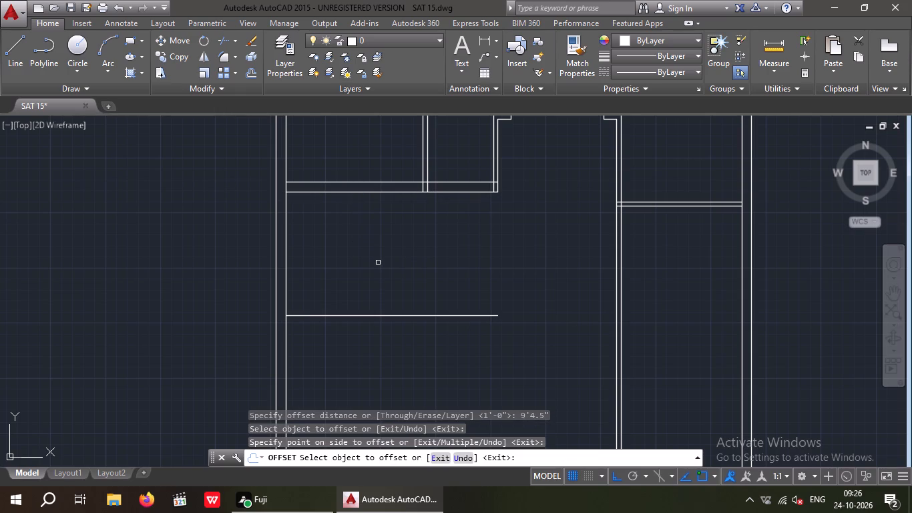
key(Escape)
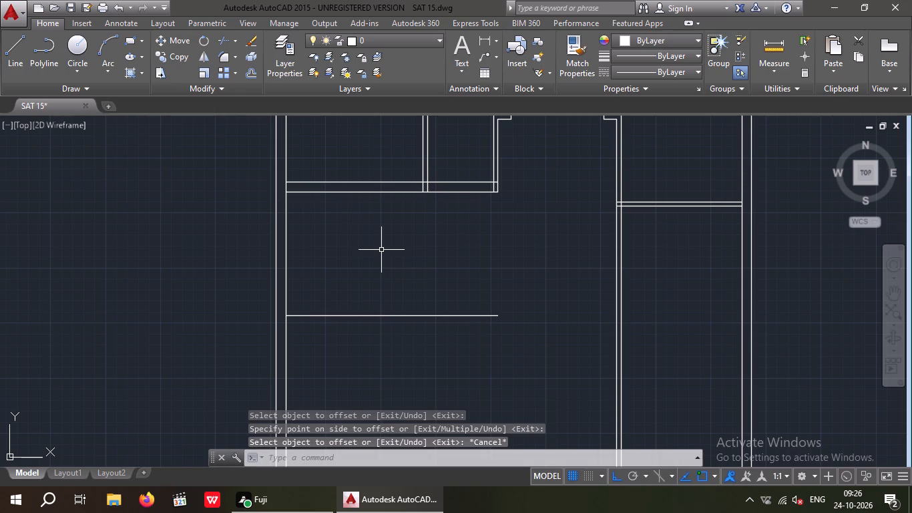
key(Escape)
key(Escape)
key(Escape)
key(Escape)
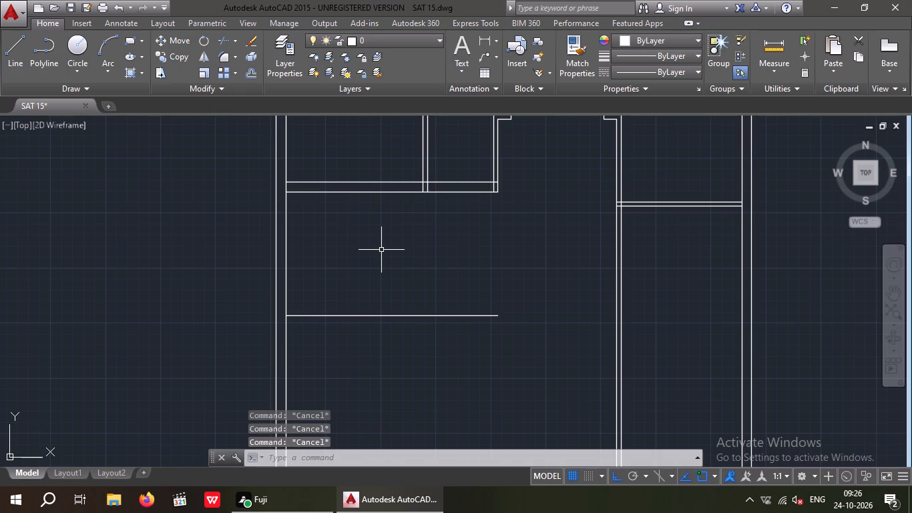
key(Escape)
key(Escape)
key(Escape)
key(Escape)
Offset the new horizontal line 4" downward to give this partition its thickness.
key(o)
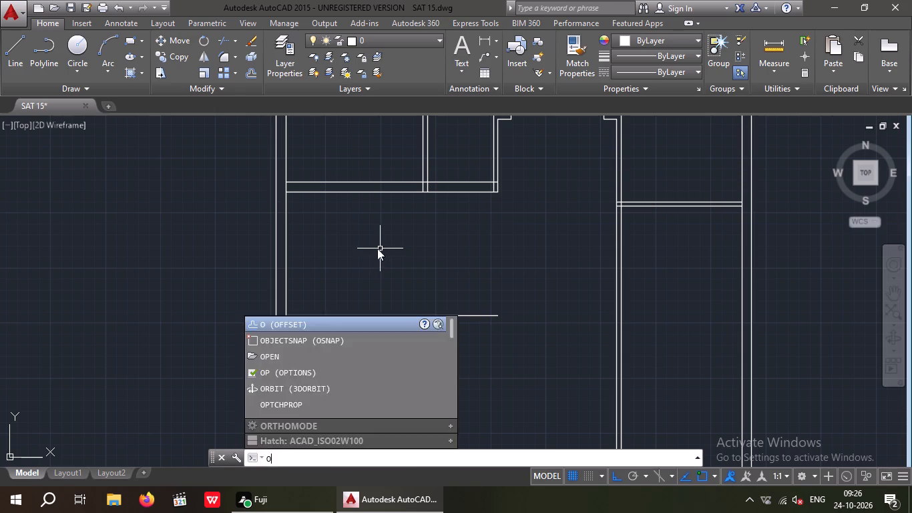
key(Return)
key(4)
key(shift+quotedbl)
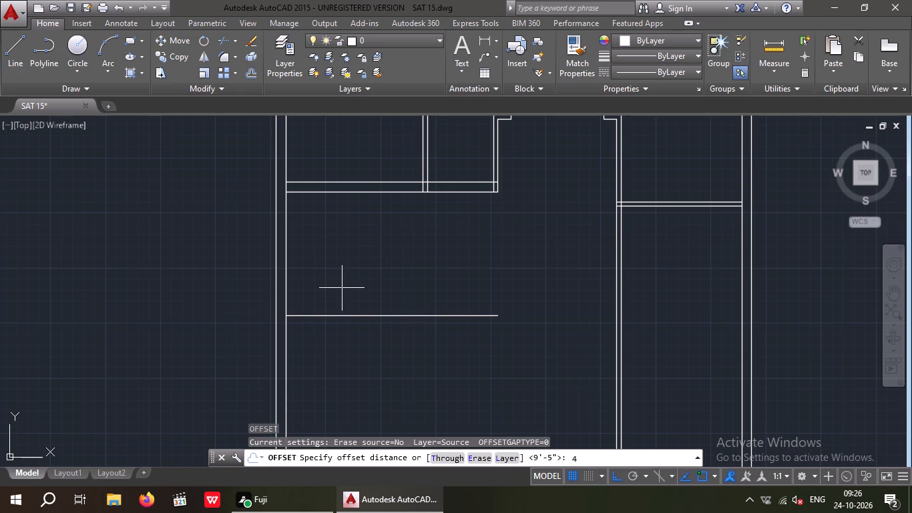
key(Return)
drag(350, 315, 350, 322)
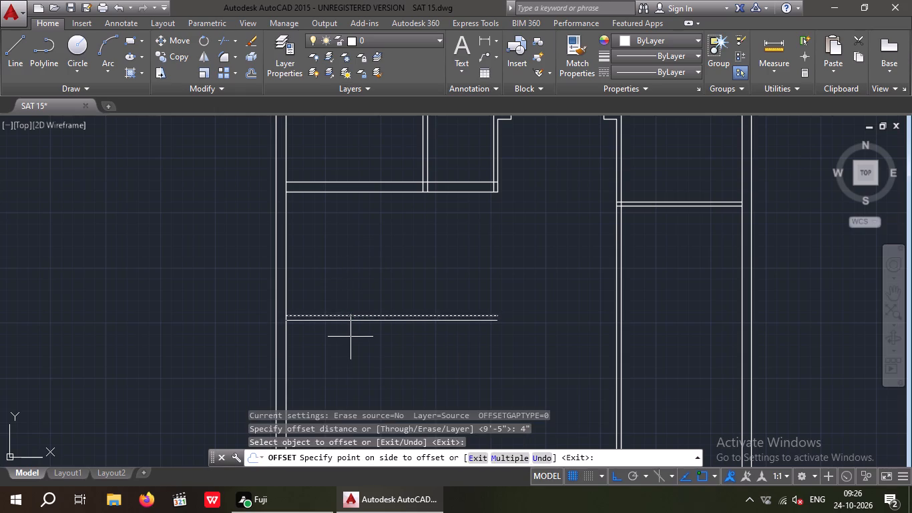
click(351, 340)
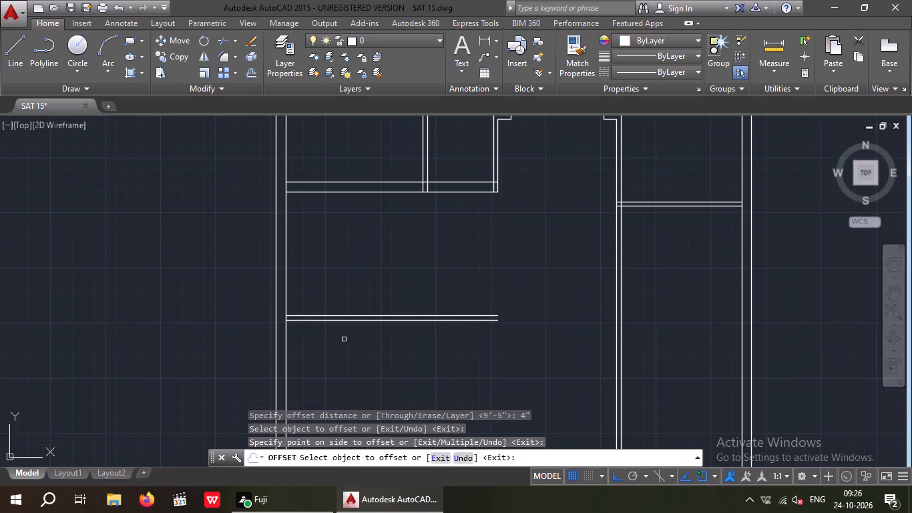
key(Escape)
key(Escape)
key(Escape)
key(Escape)
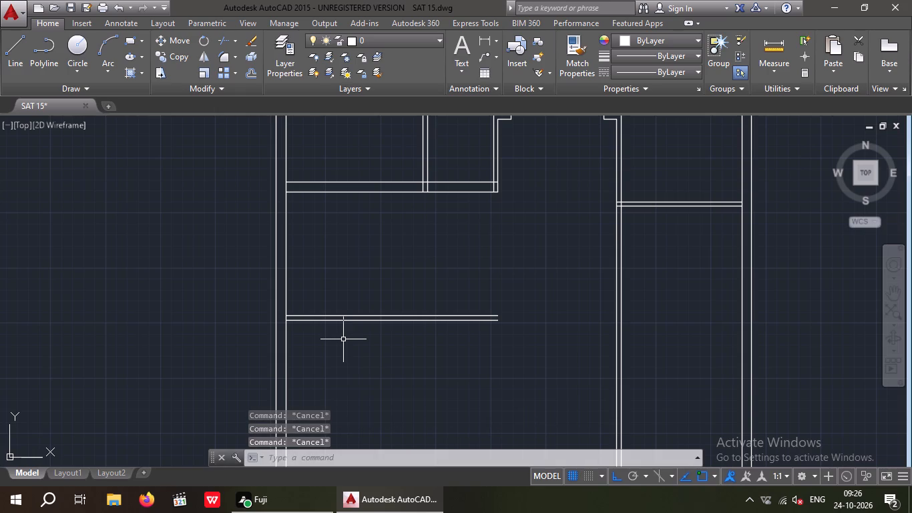
Offset the upper line of the new 4" horizontal partition 5'7.5" upward.
key(o)
key(Return)
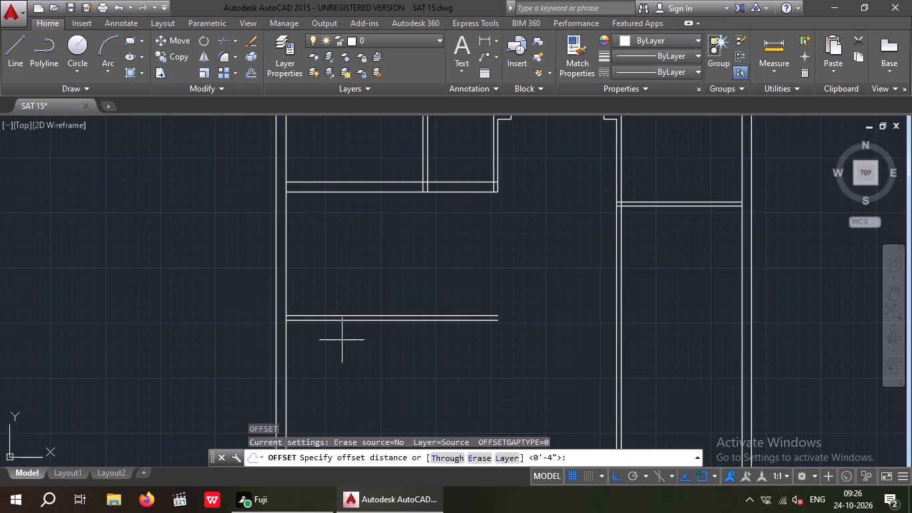
text(5'7.5")
key(Return)
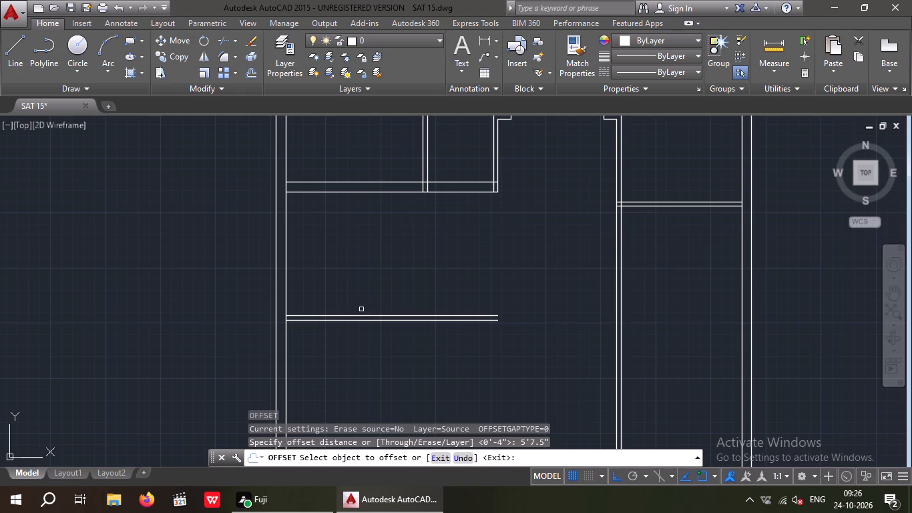
click(359, 317)
click(359, 295)
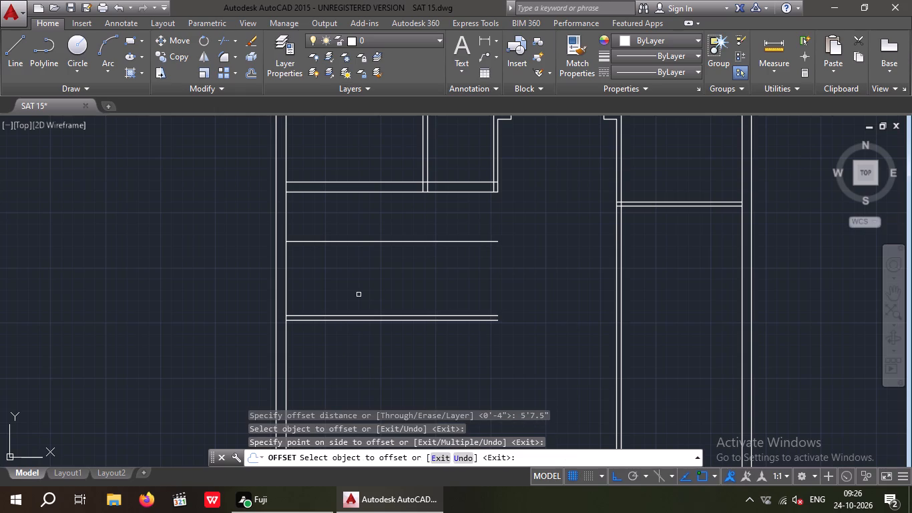
key(Escape)
key(Escape)
key(Escape)
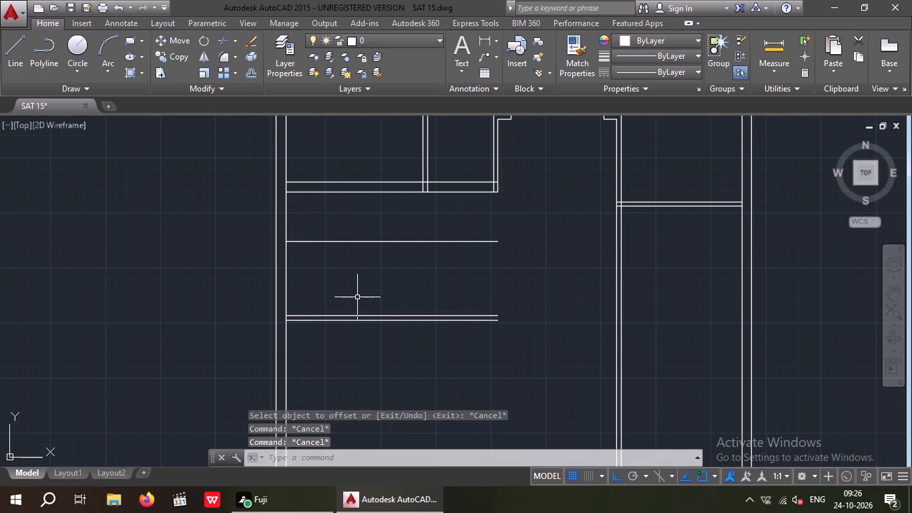
Offset the horizontal line above the 4" partition 9" upward to form a 9" wall.
key(o)
key(Return)
key(9)
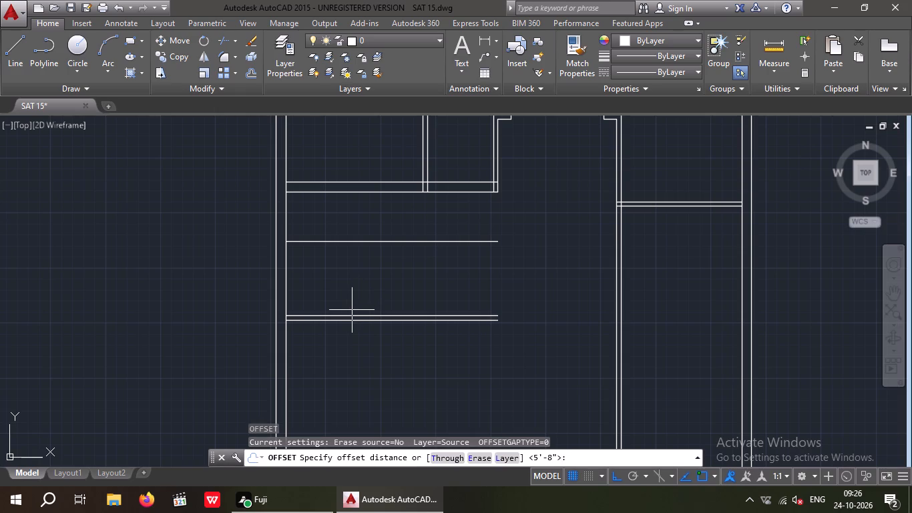
key(shift+quotedbl)
key(Return)
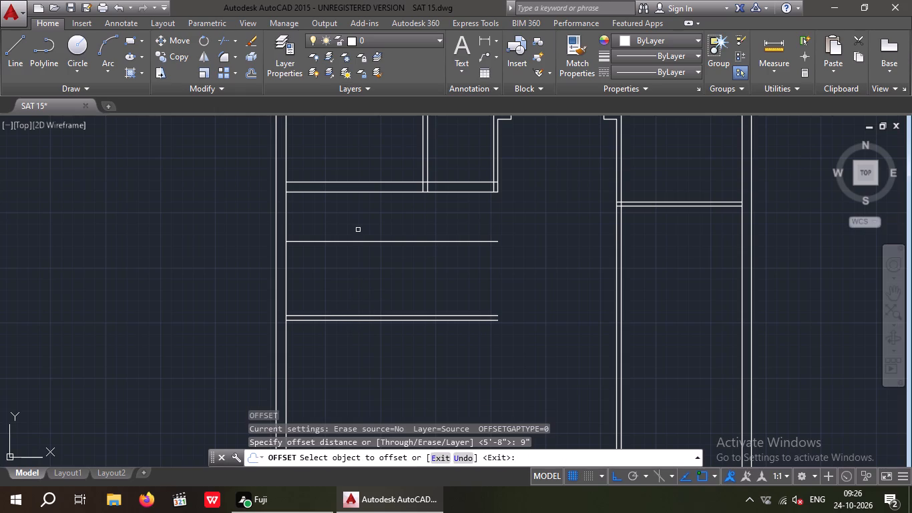
click(358, 241)
click(358, 218)
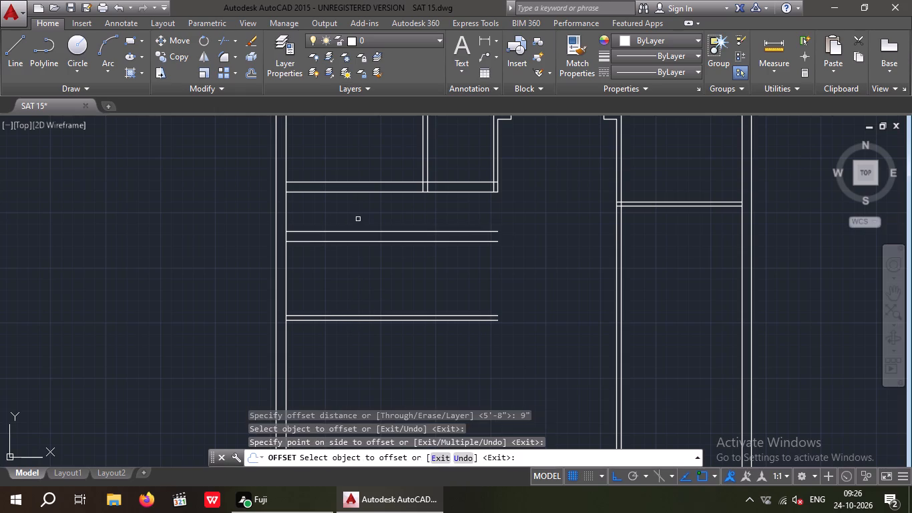
key(Escape)
key(Escape)
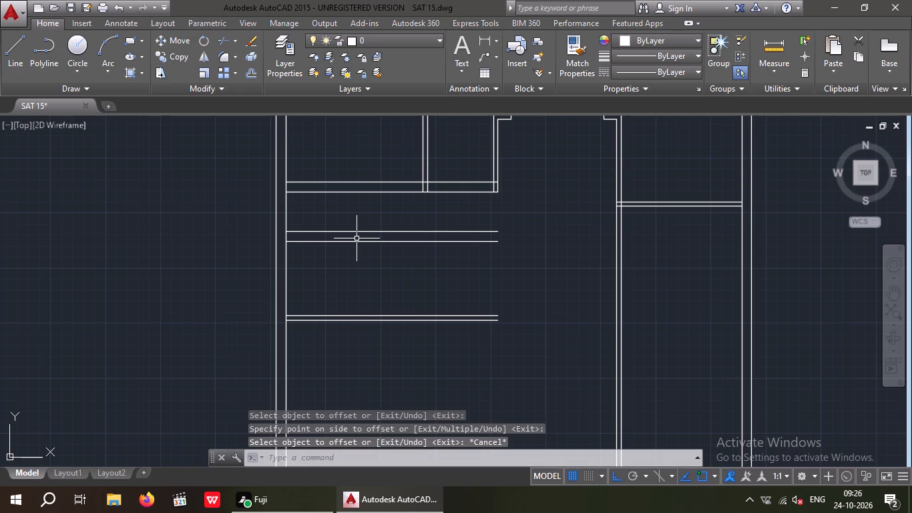
Offset the inner face of the left outer wall 5' to the right, into the building.
key(o)
key(Return)
key(5)
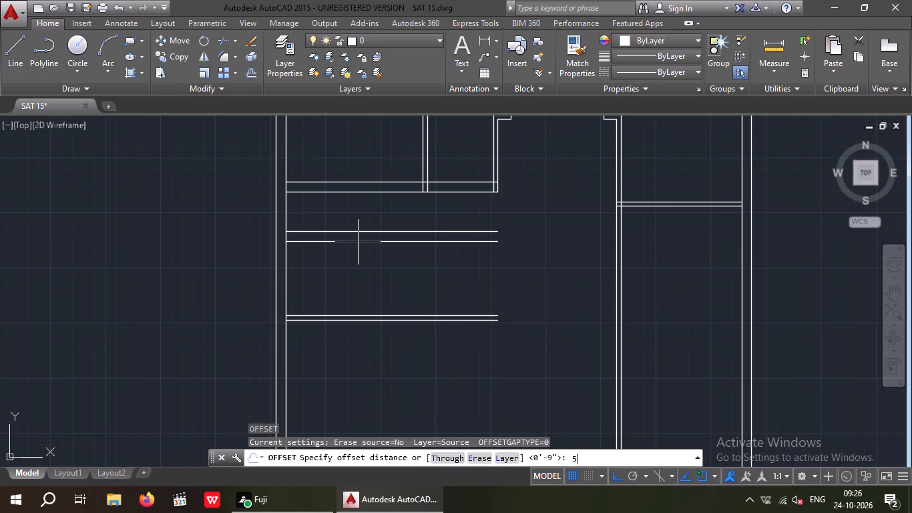
key(apostrophe)
key(Return)
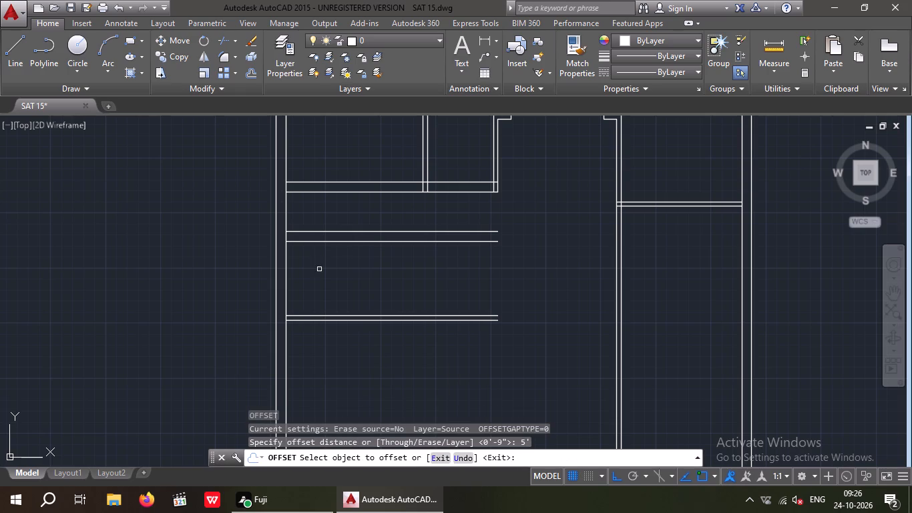
click(286, 285)
click(392, 285)
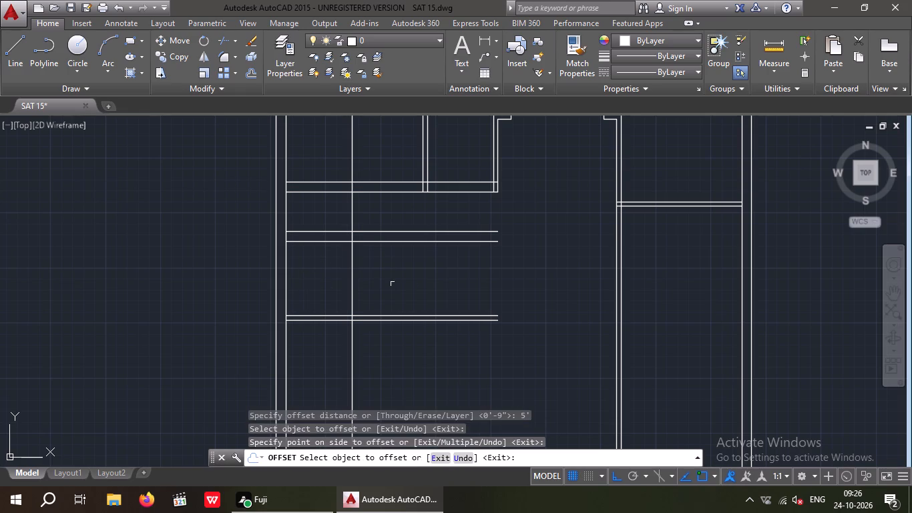
key(Escape)
key(Escape)
Offset the new vertical line 4" to the right to form a 4" vertical partition.
key(o)
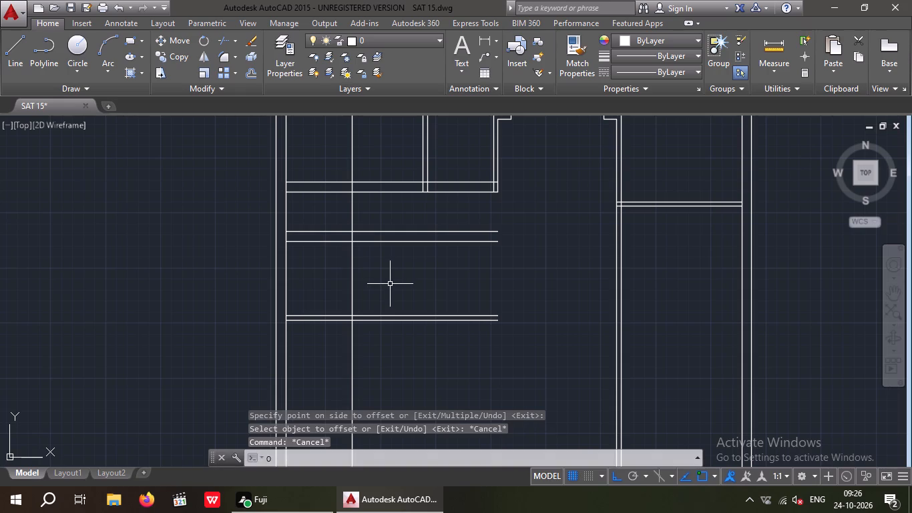
key(Return)
key(4)
key(shift+quotedbl)
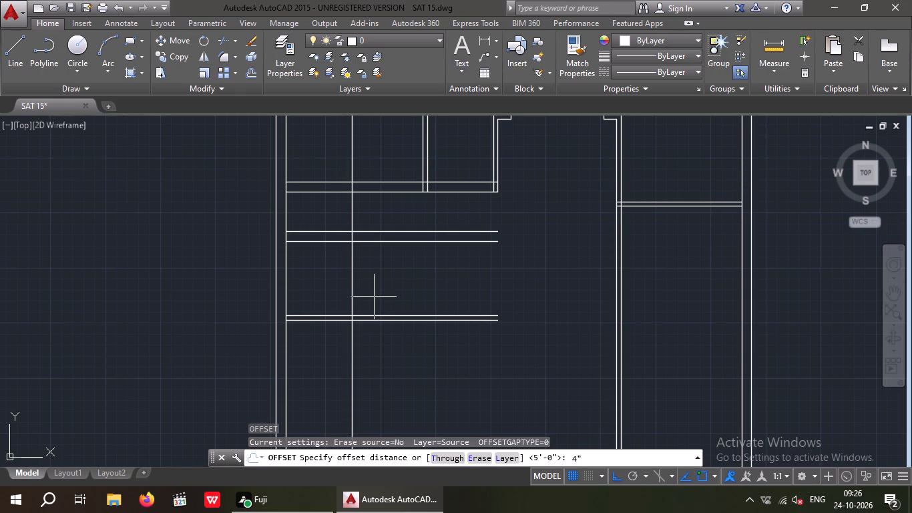
key(Return)
drag(353, 273, 369, 274)
click(406, 275)
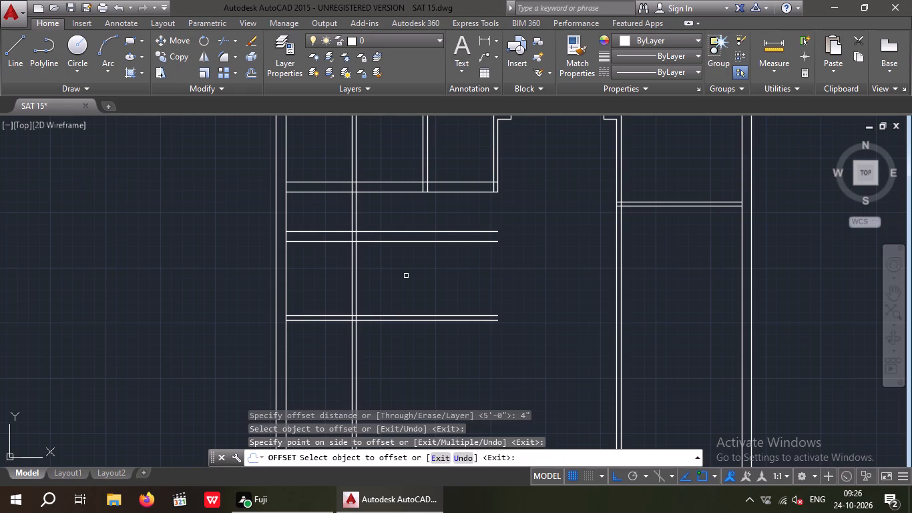
key(Escape)
key(Escape)
Trim the new 4" vertical partition above the 9" horizontal wall and below the 4" horizontal partition.
text(TR)
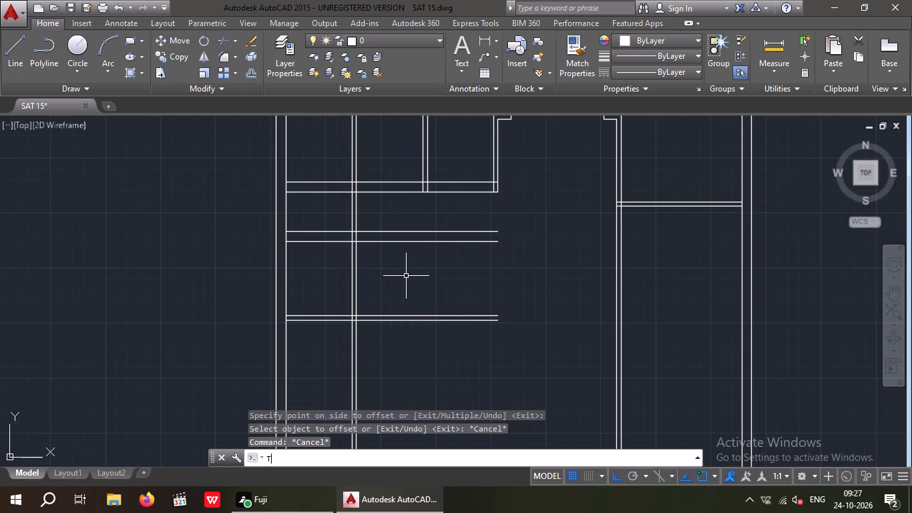
key(space)
key(space)
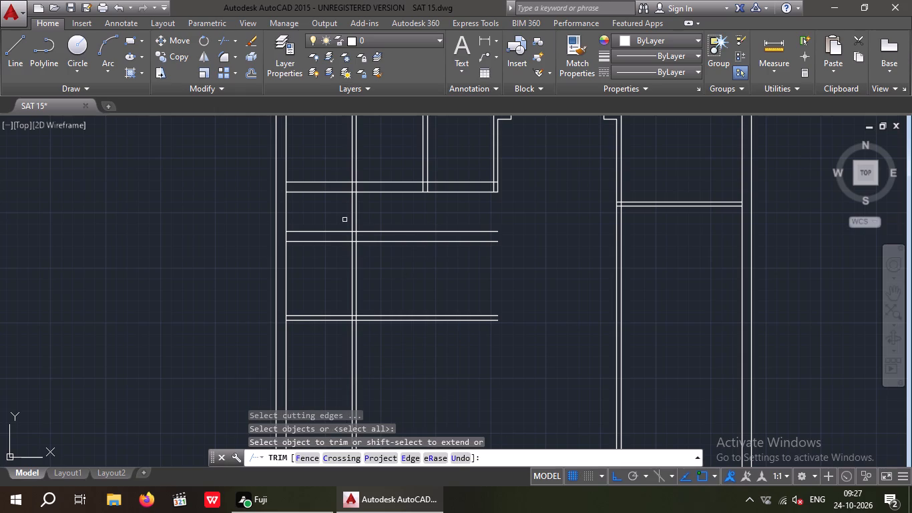
scroll(347, 214, up, 3)
middle_drag(347, 214, 400, 181)
drag(478, 167, 417, 188)
click(368, 197)
scroll(368, 197, down, 4)
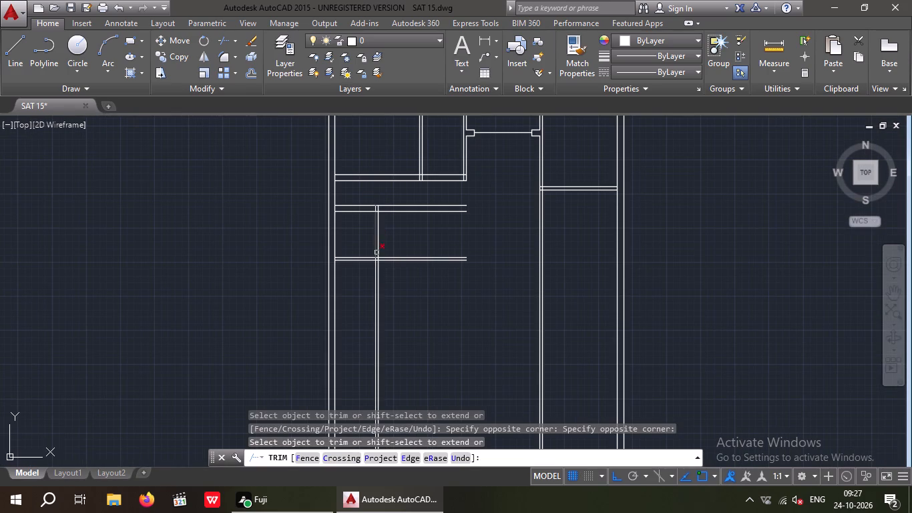
scroll(366, 283, up, 2)
drag(429, 259, 371, 290)
click(357, 297)
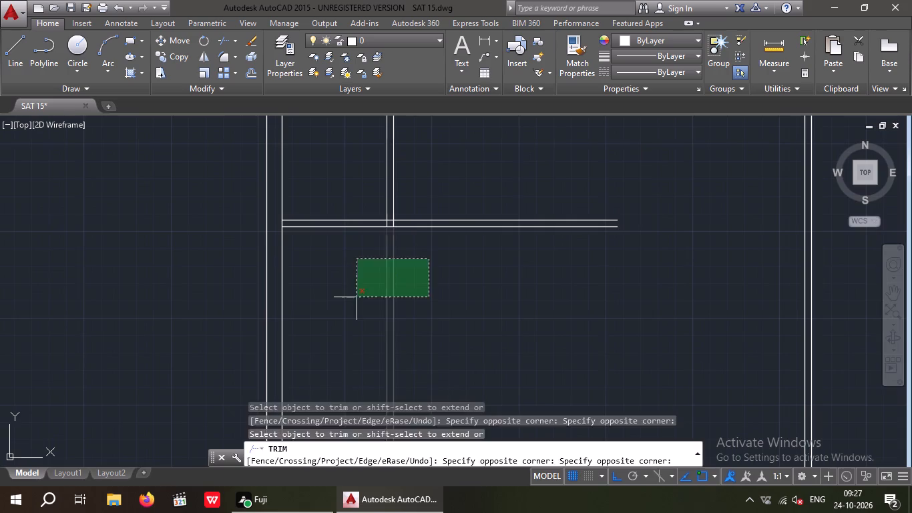
middle_drag(369, 298, 367, 363)
scroll(366, 361, down, 2)
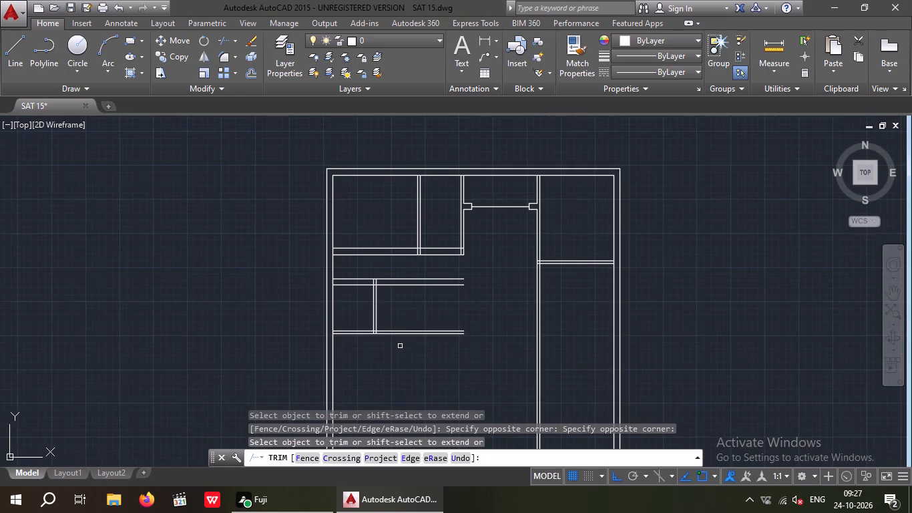
Trim both lines of the short 9" horizontal wall where they run past the 4" vertical partition toward the passage.
middle_drag(400, 346, 399, 373)
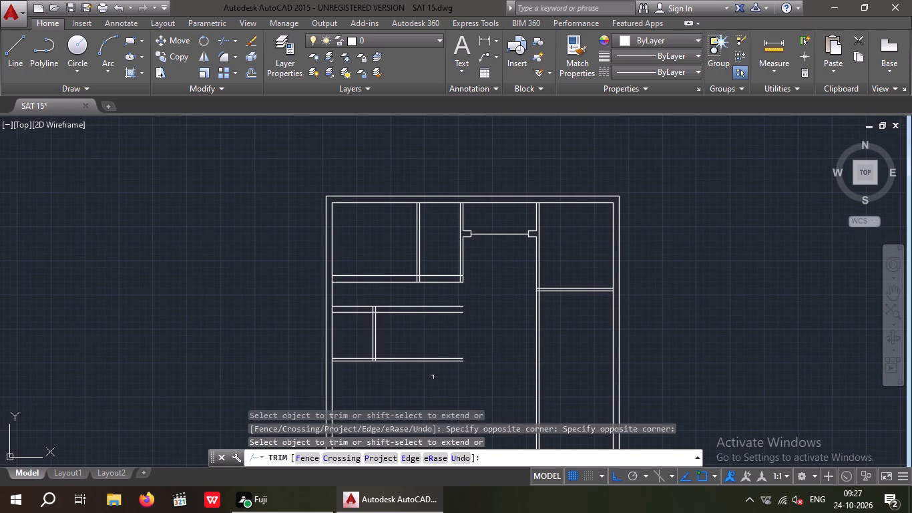
drag(431, 325, 418, 320)
click(399, 300)
scroll(419, 312, down, 1)
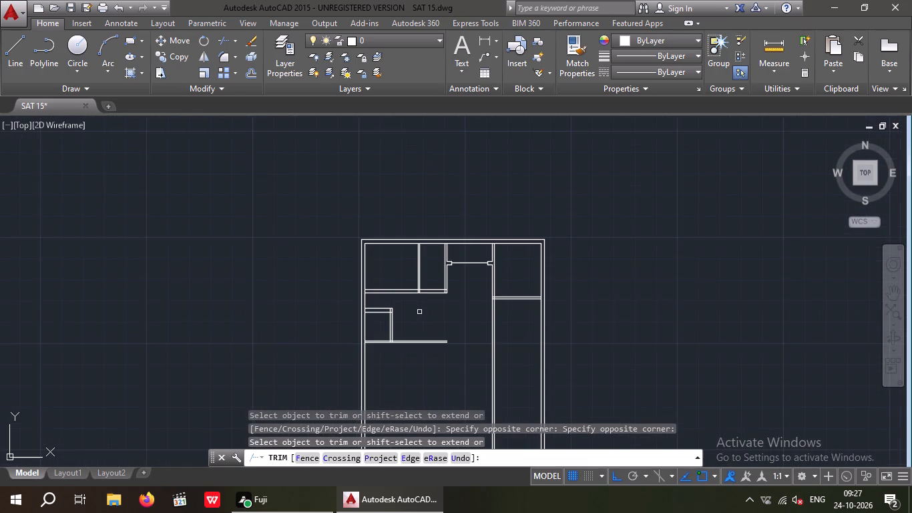
middle_drag(415, 311, 372, 323)
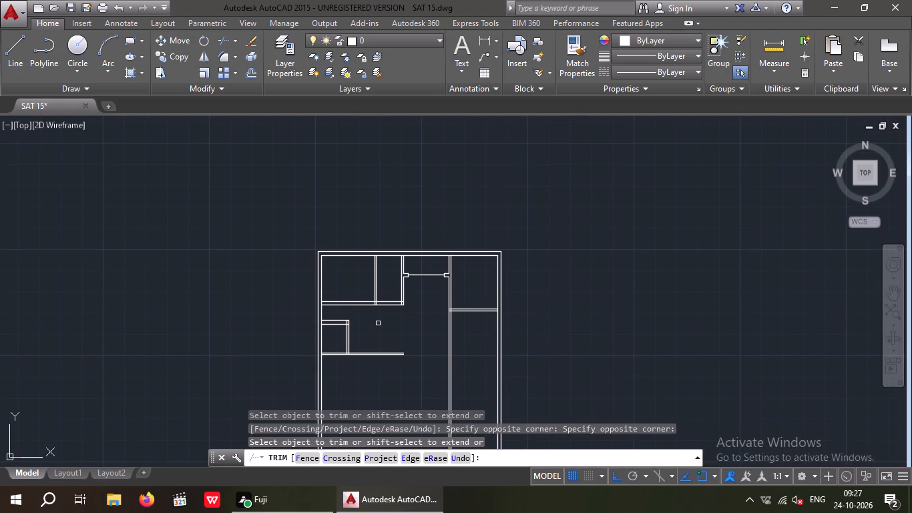
key(Escape)
key(Escape)
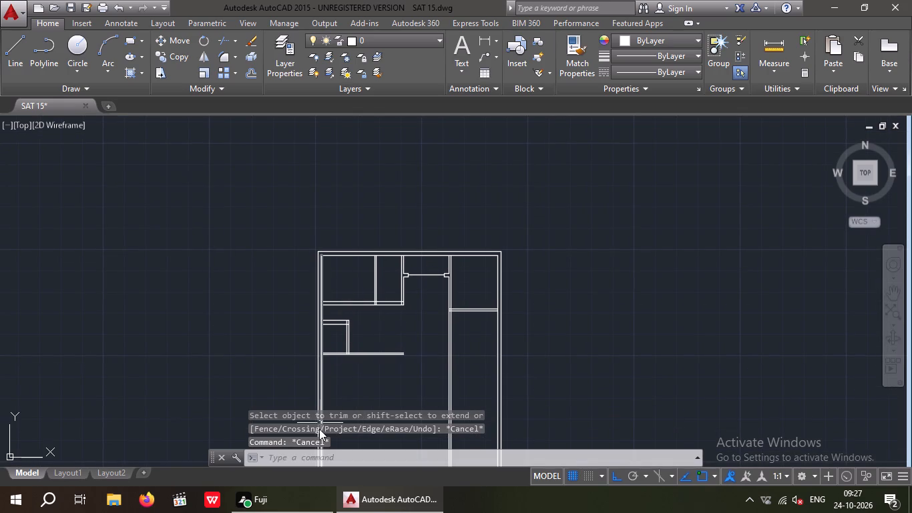
Extend the passage-side line of the upper vertical partition down to the lower line of the 4" horizontal partition.
key(e)
text(X)
key(space)
key(space)
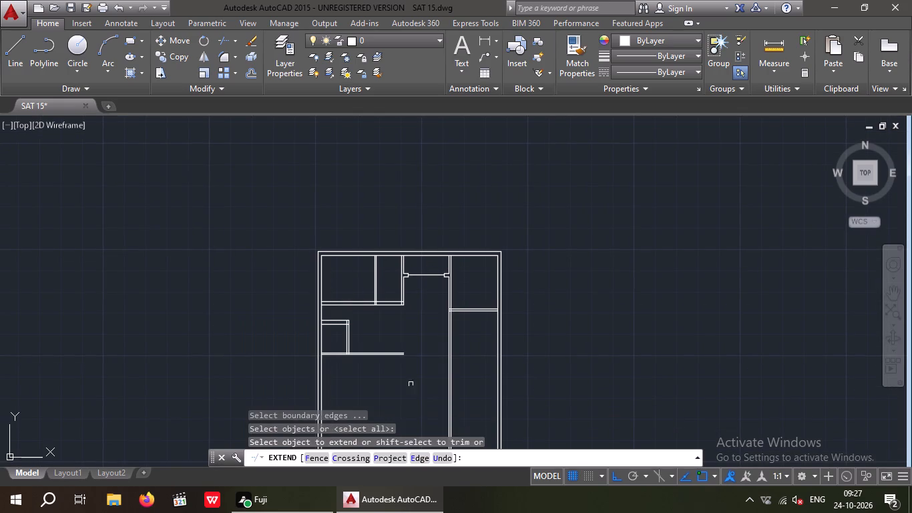
scroll(395, 301, up, 4)
scroll(437, 298, down, 2)
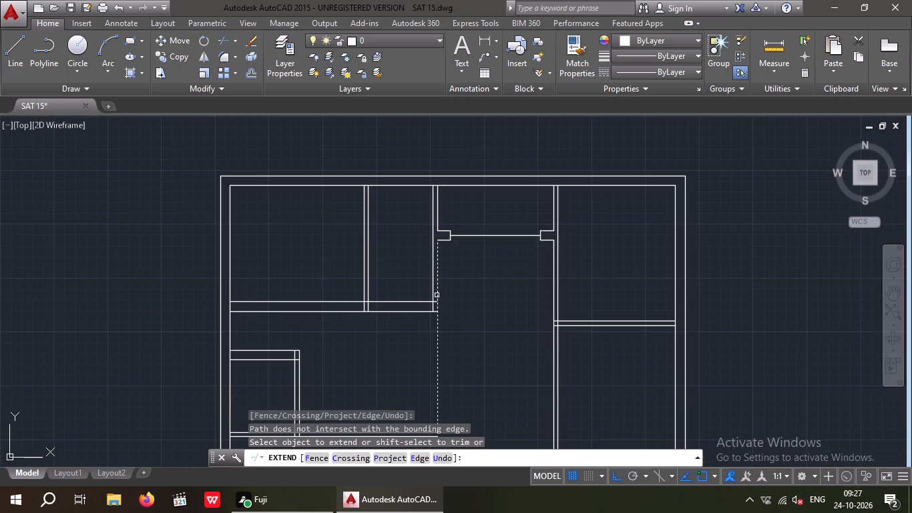
click(437, 295)
scroll(437, 294, down, 2)
scroll(435, 343, up, 2)
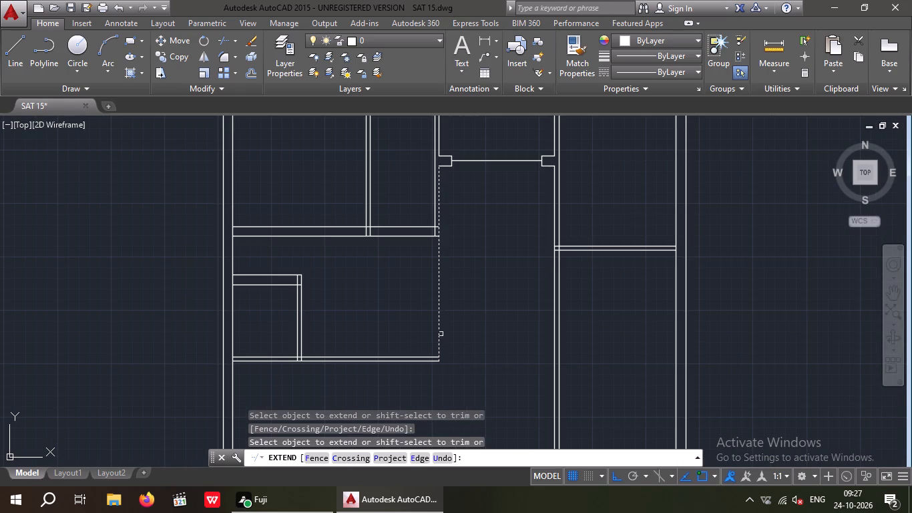
click(441, 334)
key(Escape)
key(Escape)
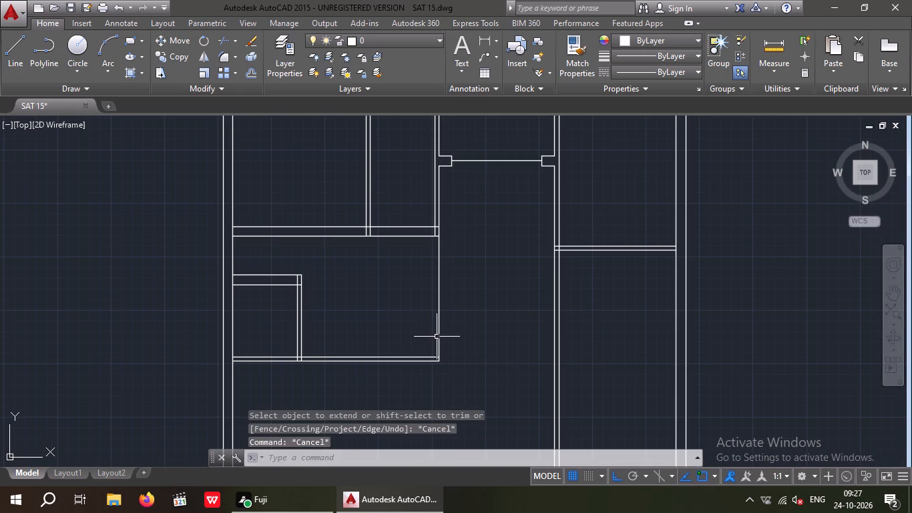
Offset the extended vertical line 9" to the left to form a 9" wall.
key(o)
key(Return)
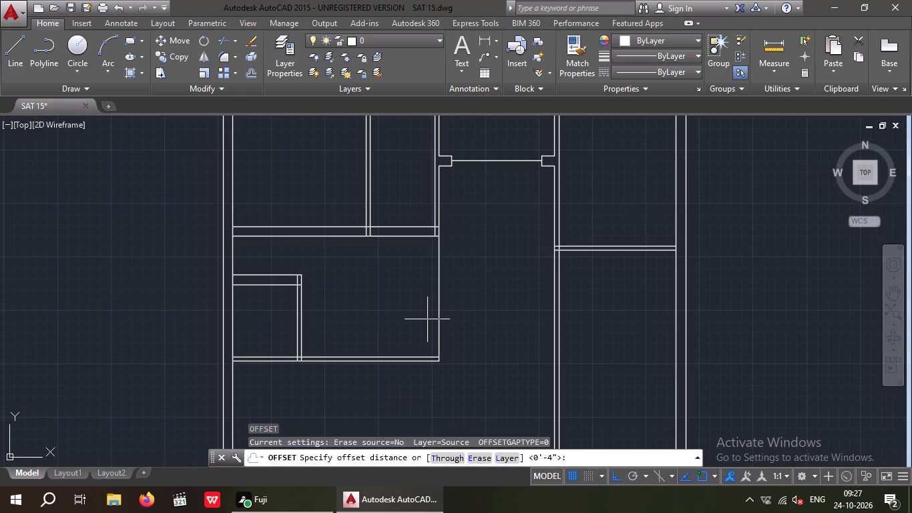
key(9)
key(shift+quotedbl)
key(Return)
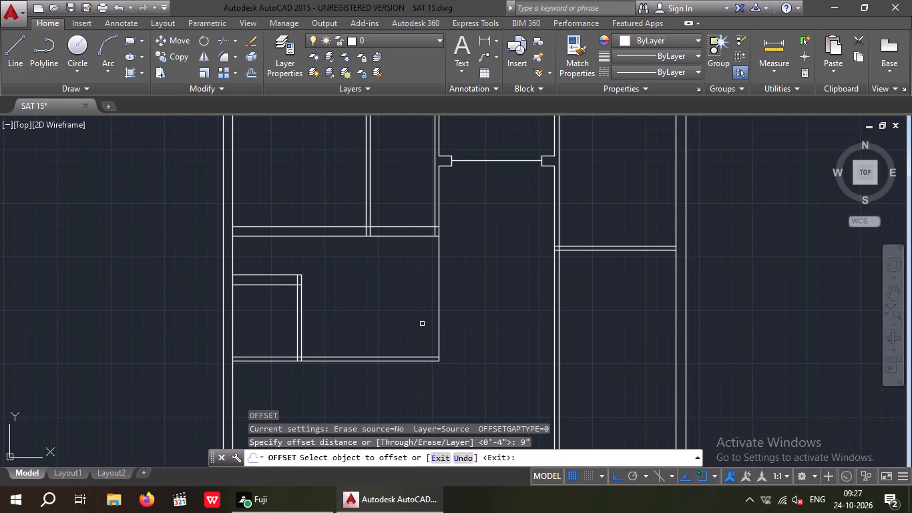
drag(439, 312, 398, 327)
click(393, 328)
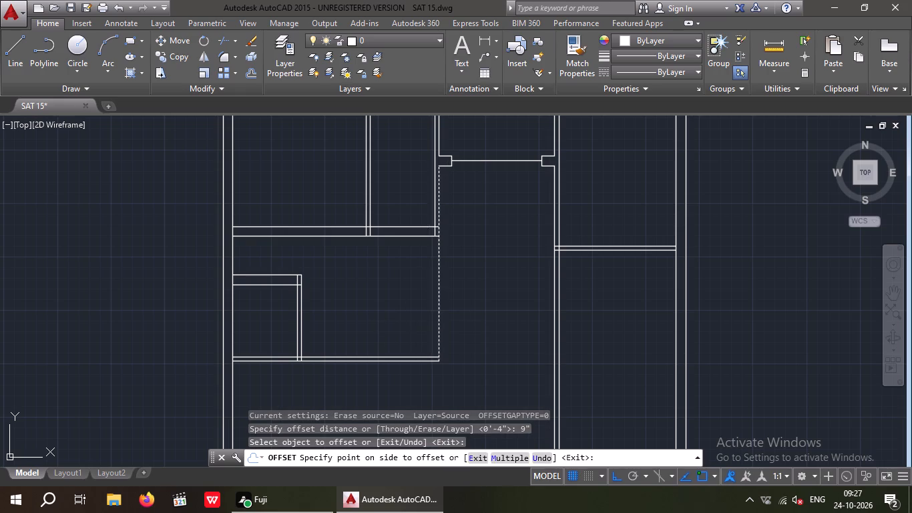
key(Escape)
key(Escape)
key(Escape)
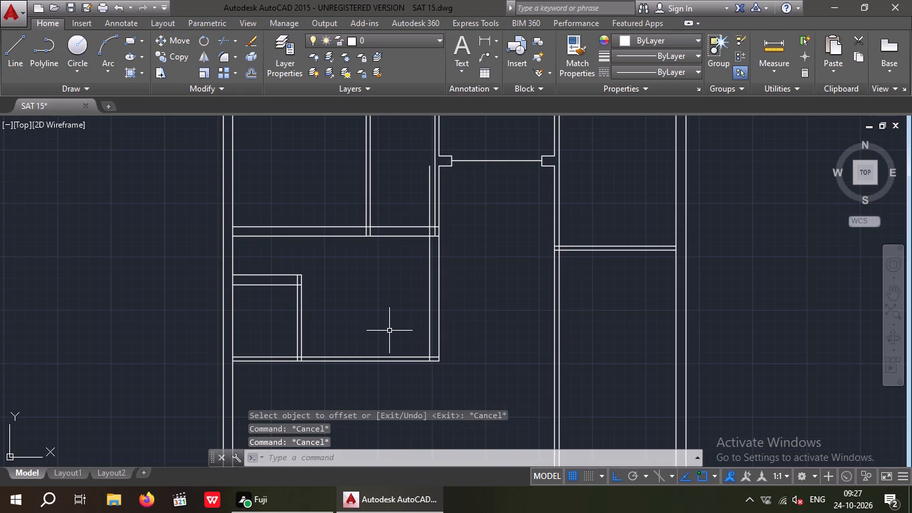
Trim the new 9" wall line above the upper horizontal wall and the 4" partition line inside that wall junction.
key(t)
key(r)
key(space)
key(space)
scroll(427, 195, up, 3)
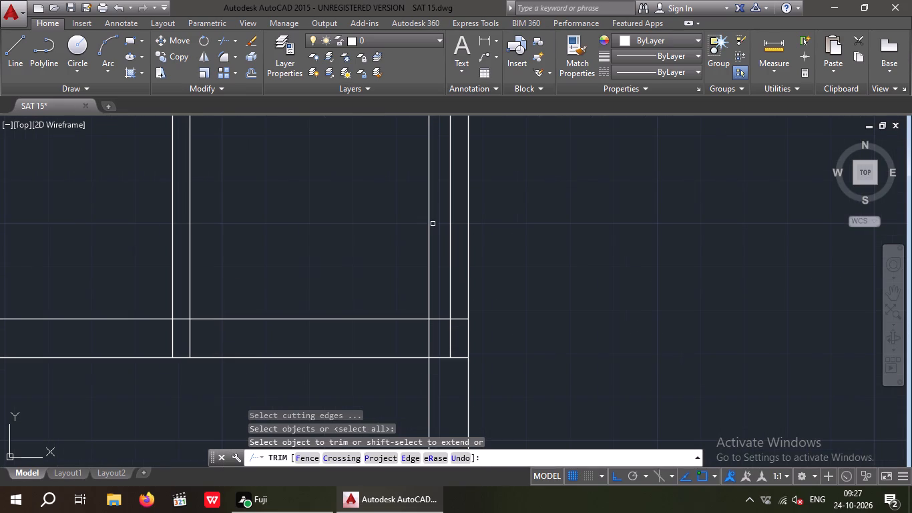
click(427, 242)
scroll(423, 242, down, 4)
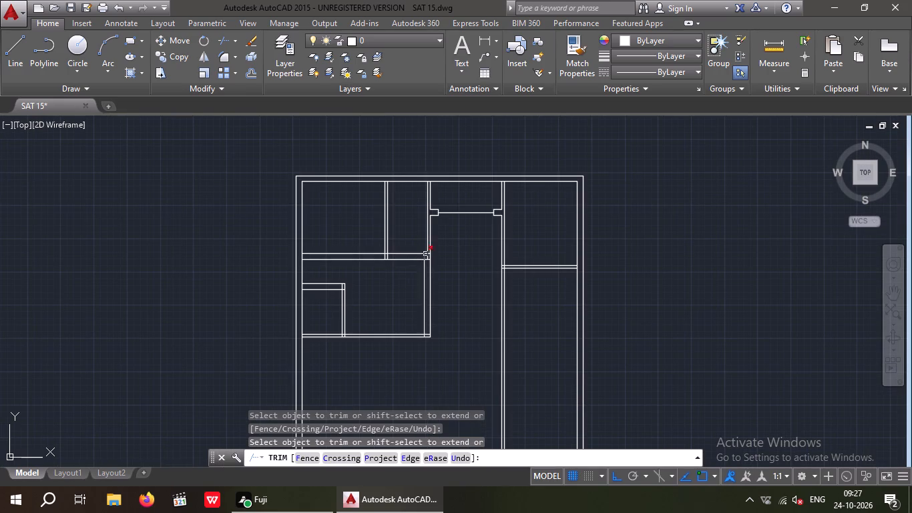
scroll(429, 259, up, 4)
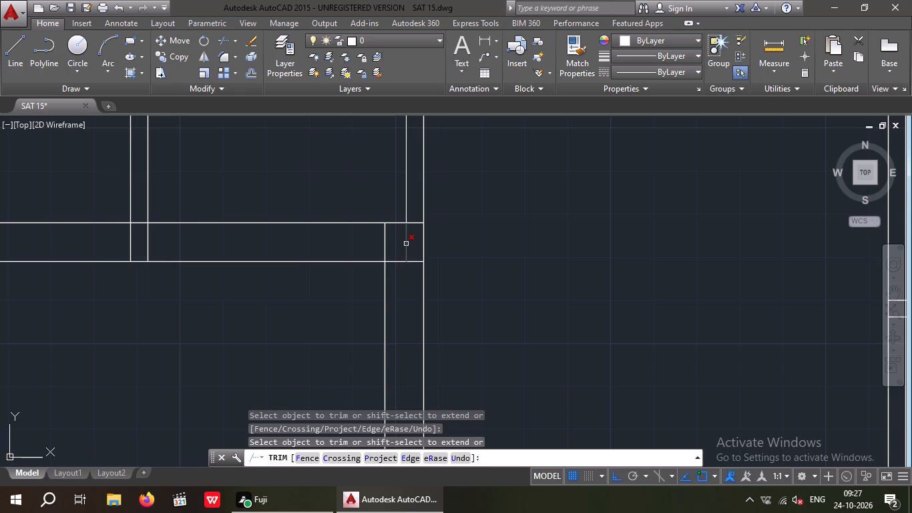
click(406, 244)
scroll(400, 252, down, 1)
right_click(332, 335)
scroll(328, 342, down, 1)
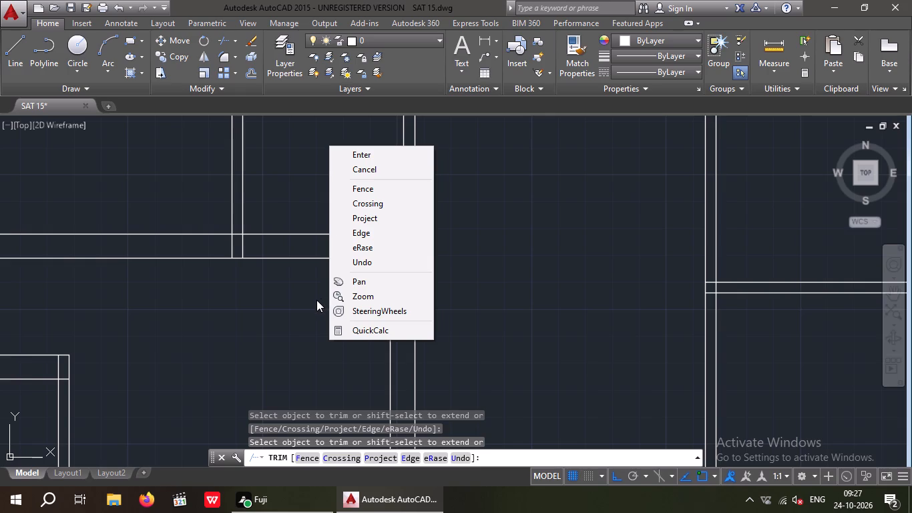
key(Escape)
key(Escape)
scroll(446, 260, down, 3)
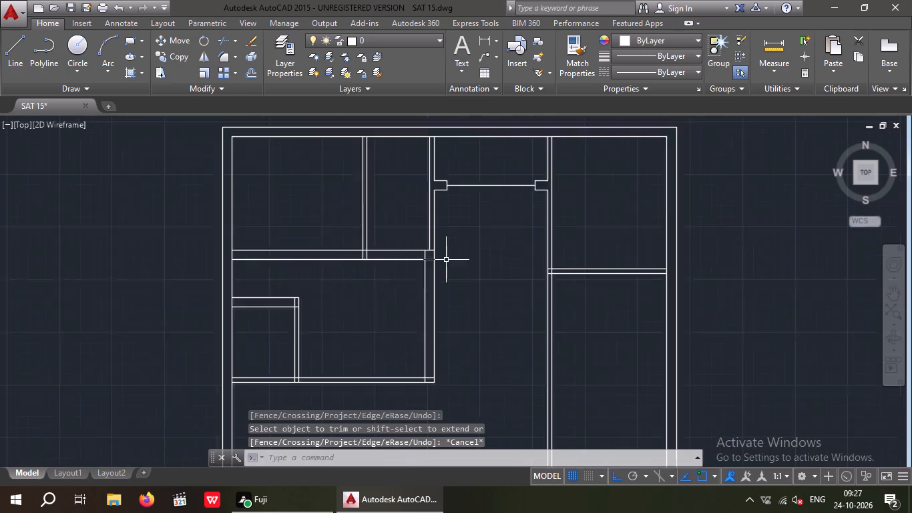
middle_drag(408, 301, 427, 282)
key(Escape)
key(Escape)
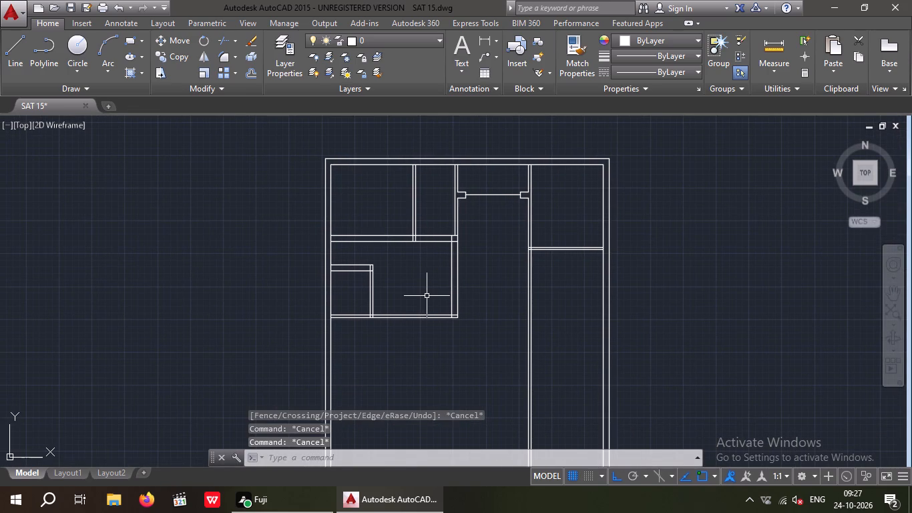
Save the drawing.
key(ctrl+s)
key(ctrl+s)
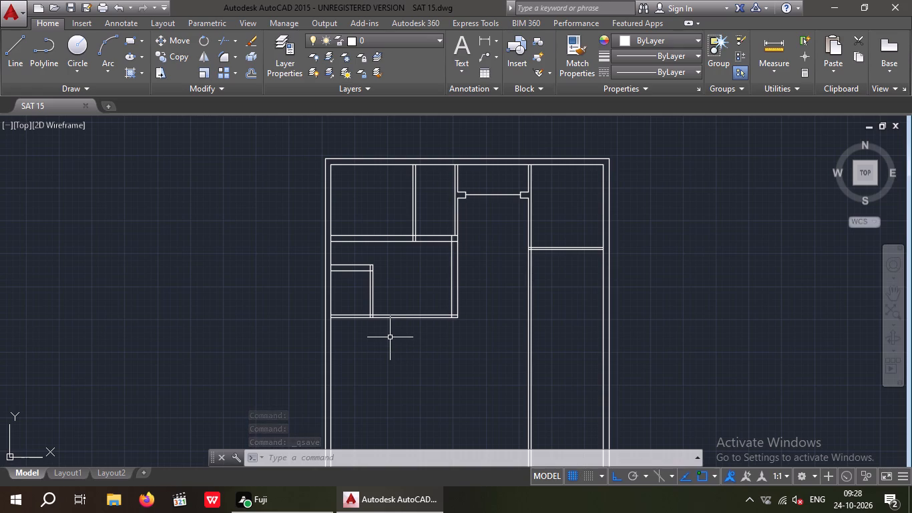
Offset the lower line of the 4" horizontal partition 9' downward.
middle_drag(367, 348, 365, 333)
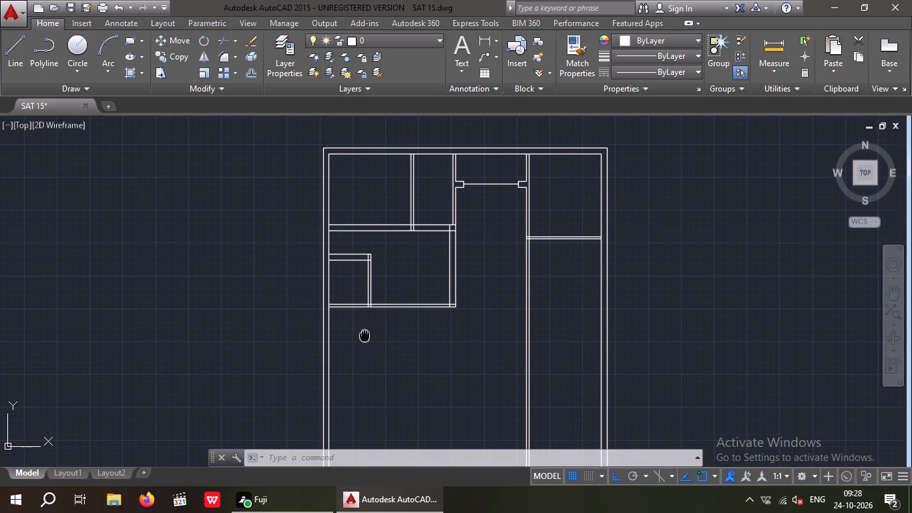
middle_drag(365, 333, 365, 332)
key(Escape)
key(Escape)
key(Escape)
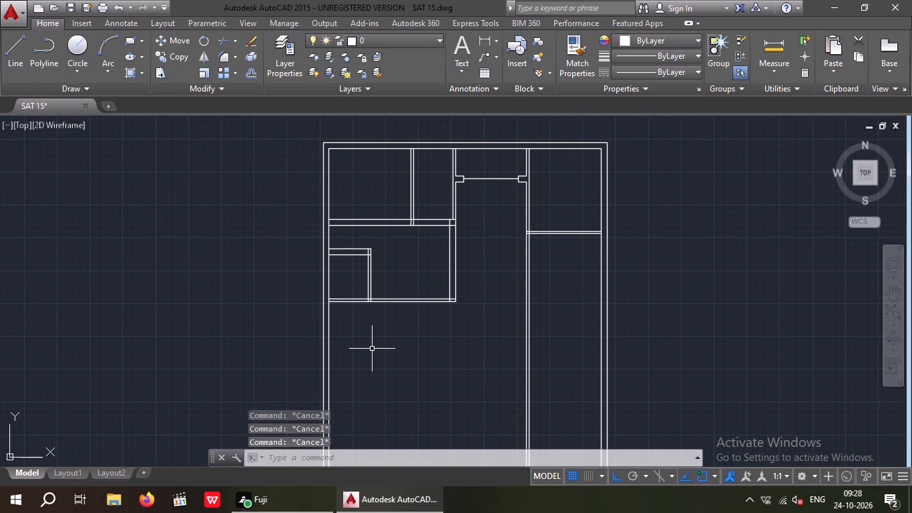
key(o)
key(Return)
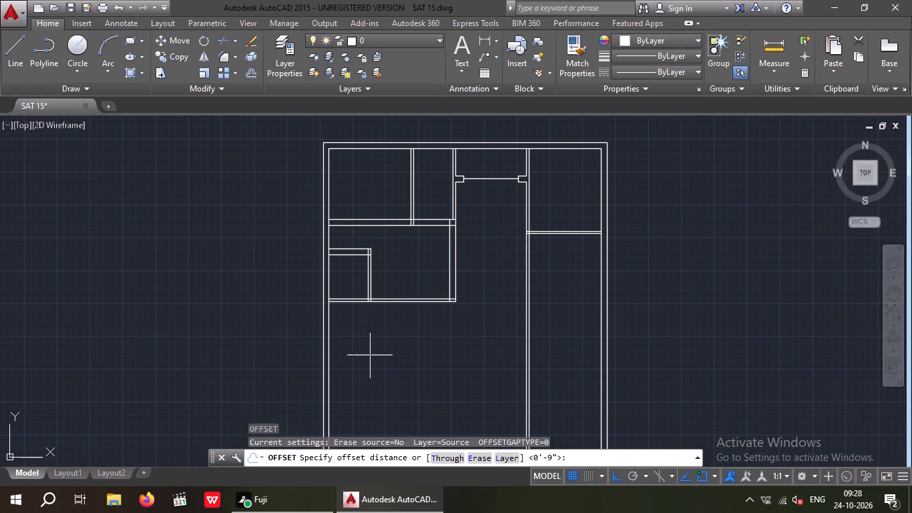
key(9)
key(apostrophe)
key(Return)
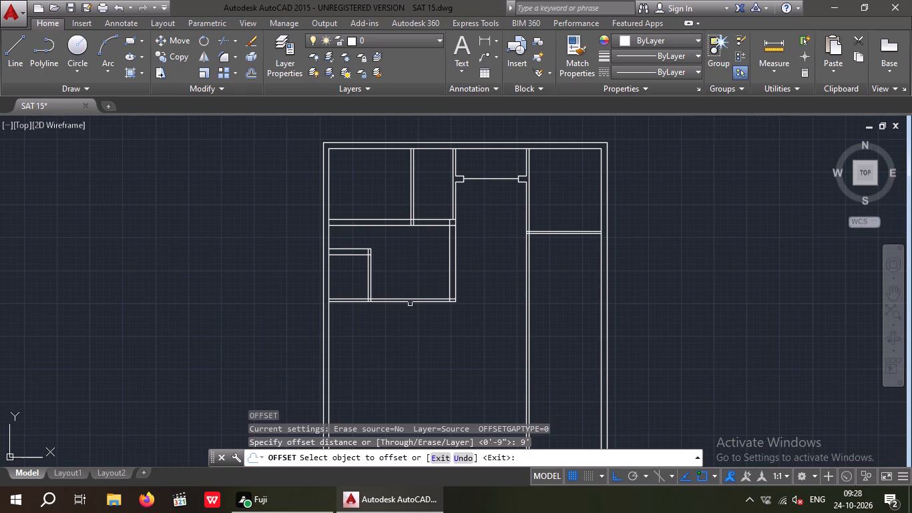
drag(410, 303, 403, 334)
click(399, 371)
middle_drag(394, 355, 391, 347)
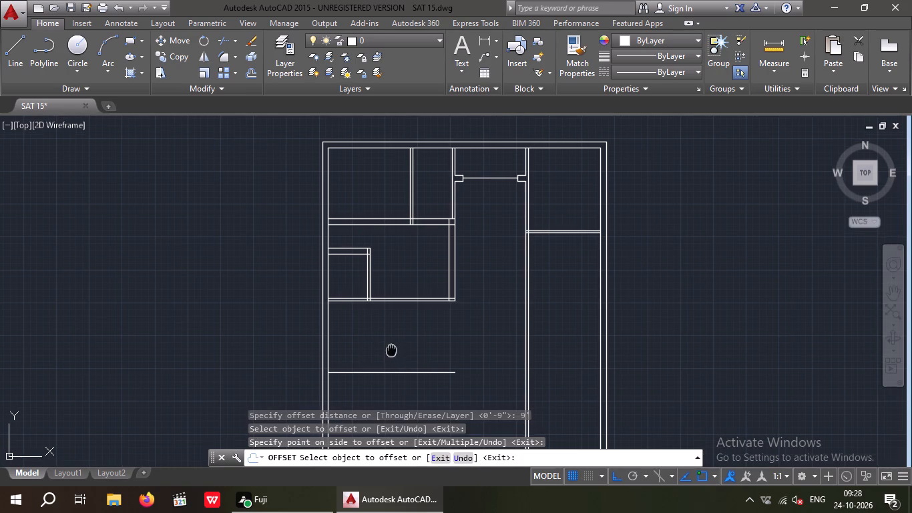
middle_drag(391, 347, 385, 318)
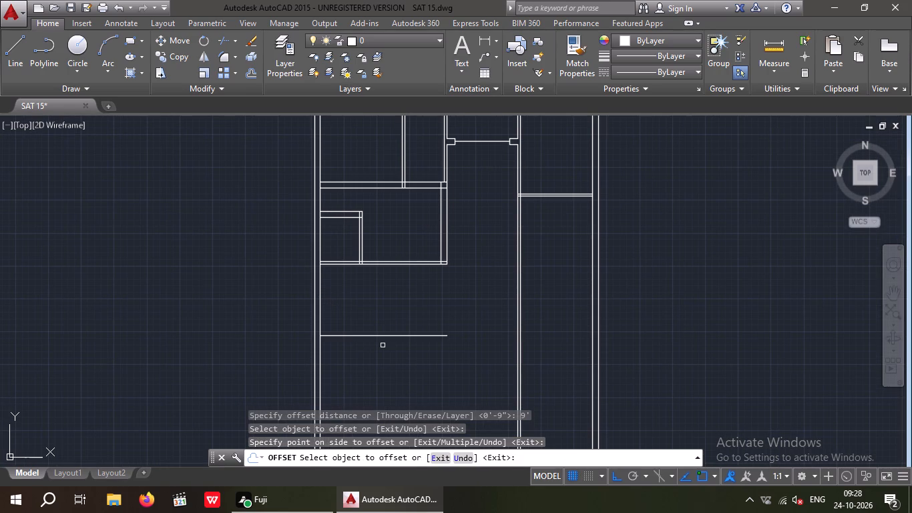
key(Escape)
key(Escape)
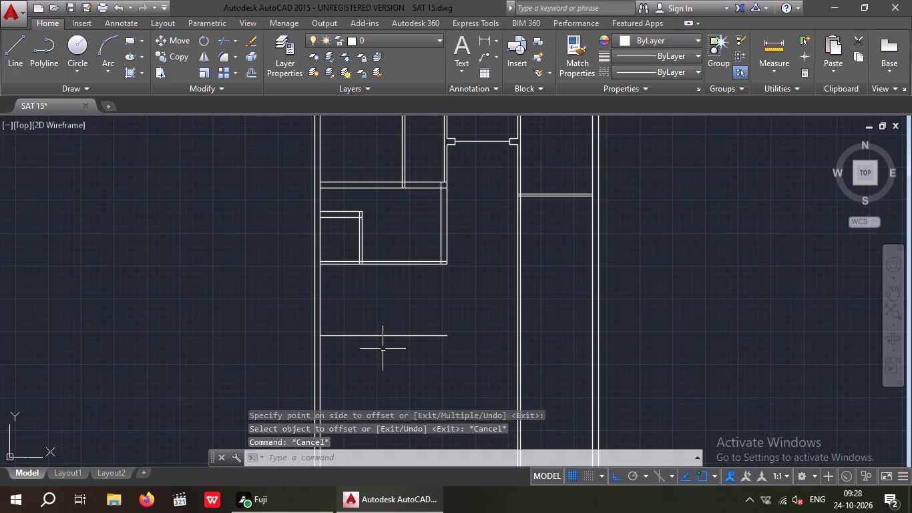
Offset the new horizontal line 4" downward to form a 4" partition.
key(o)
key(Return)
key(4)
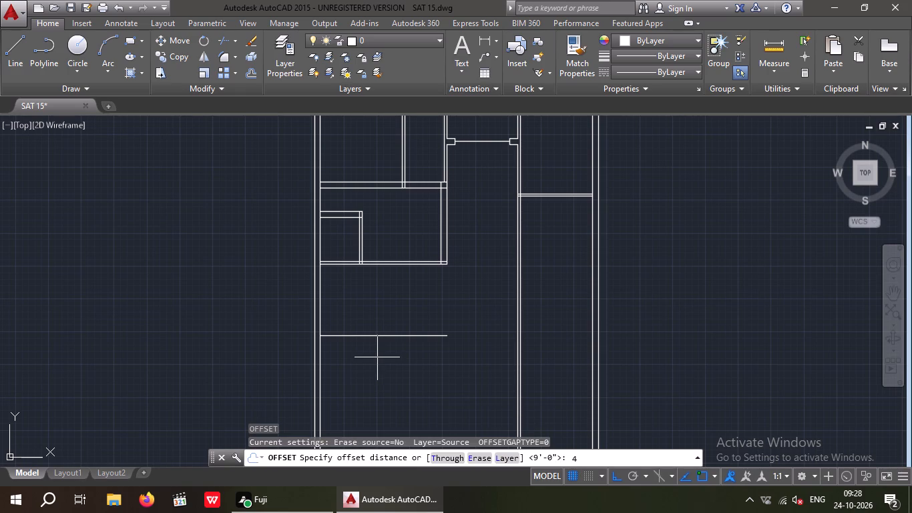
key(shift+quotedbl)
key(Return)
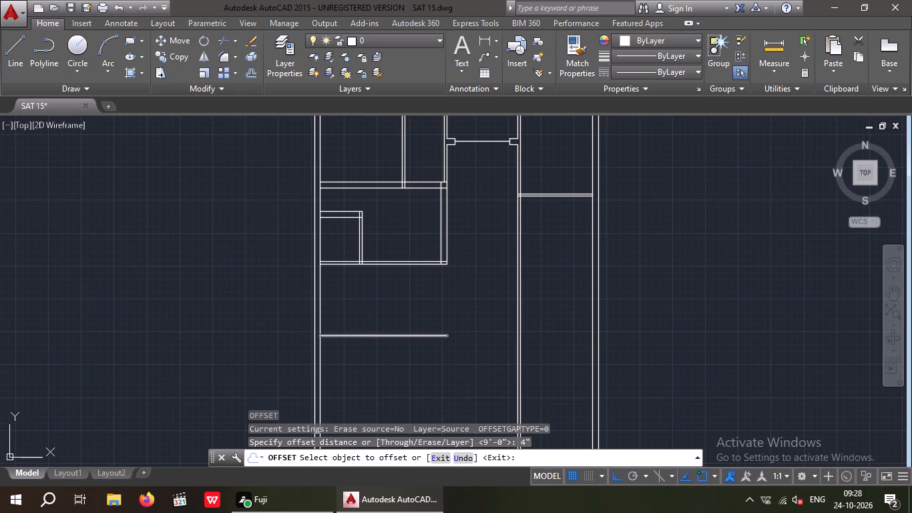
drag(365, 337, 368, 346)
click(374, 357)
key(Escape)
key(Escape)
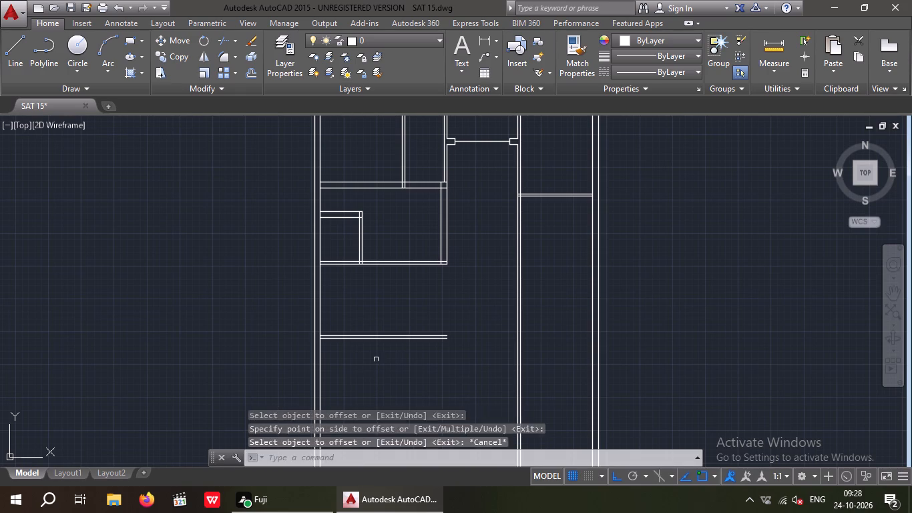
key(Escape)
Extend both vertical lines of the 9" wall down to the lower line of the new 4" horizontal partition.
text(EX)
key(space)
key(space)
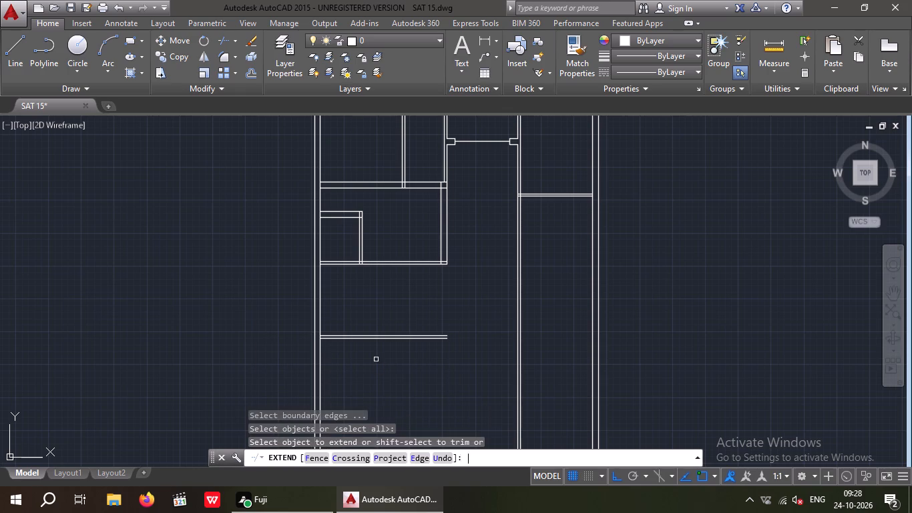
drag(461, 236, 430, 248)
click(429, 248)
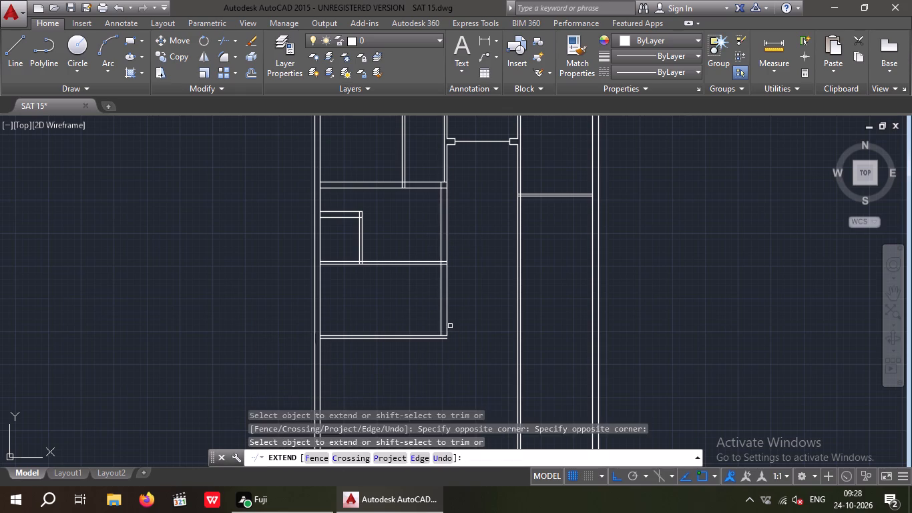
drag(455, 299, 418, 317)
click(403, 319)
key(Escape)
key(Escape)
key(Escape)
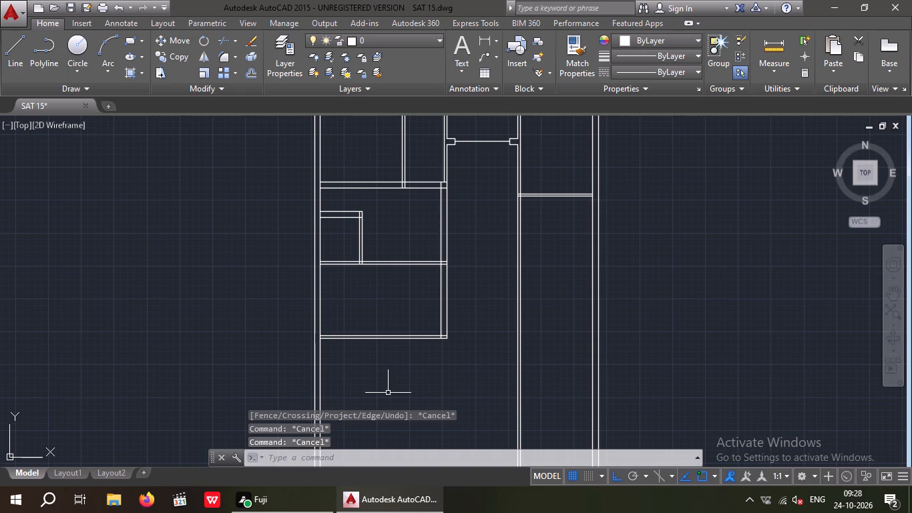
Offset the lower line of the new 4" horizontal partition 4' downward.
key(o)
key(Return)
key(4)
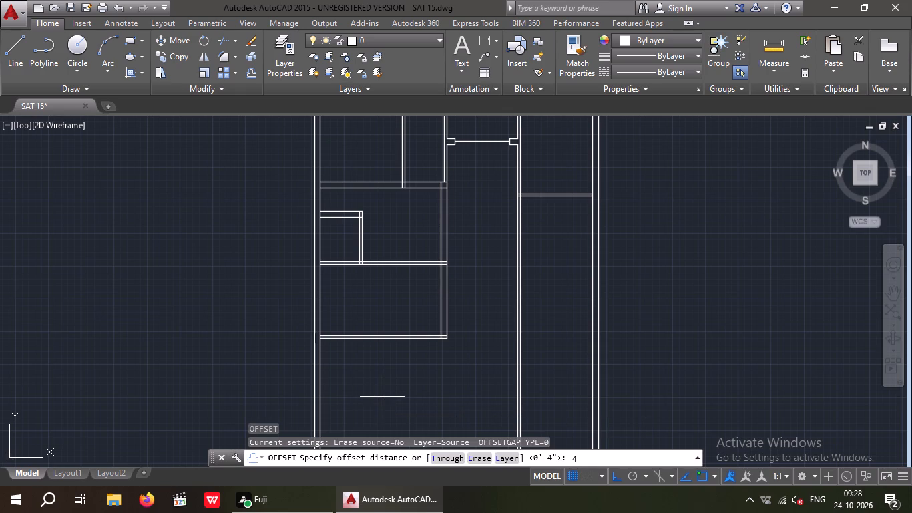
key(apostrophe)
key(Return)
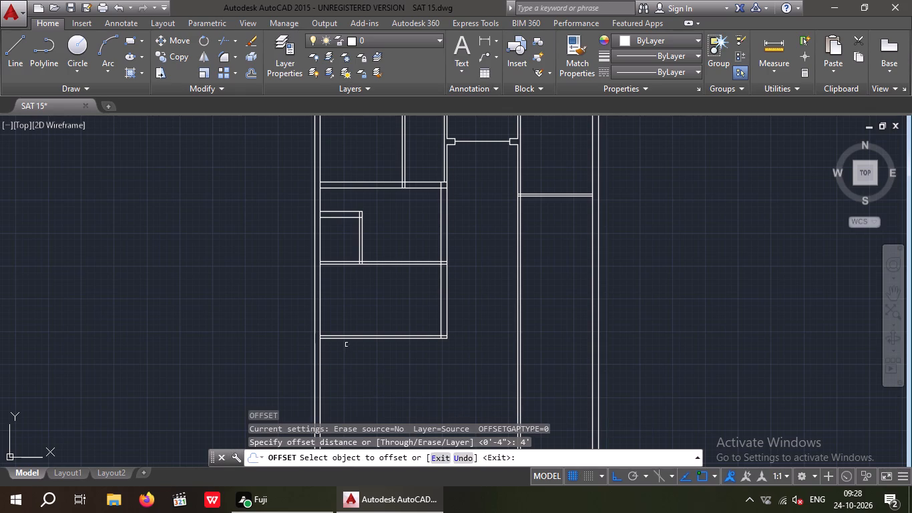
middle_drag(377, 346, 381, 288)
scroll(366, 275, up, 1)
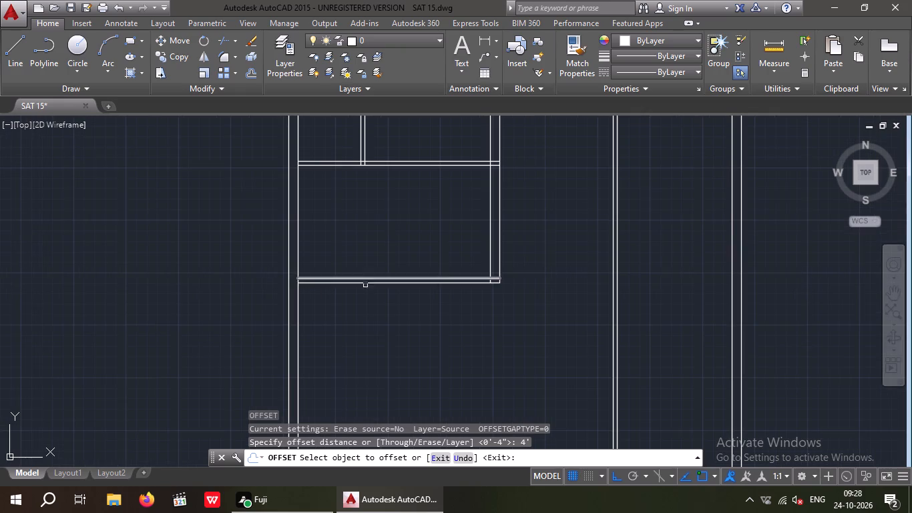
drag(357, 284, 351, 311)
click(347, 332)
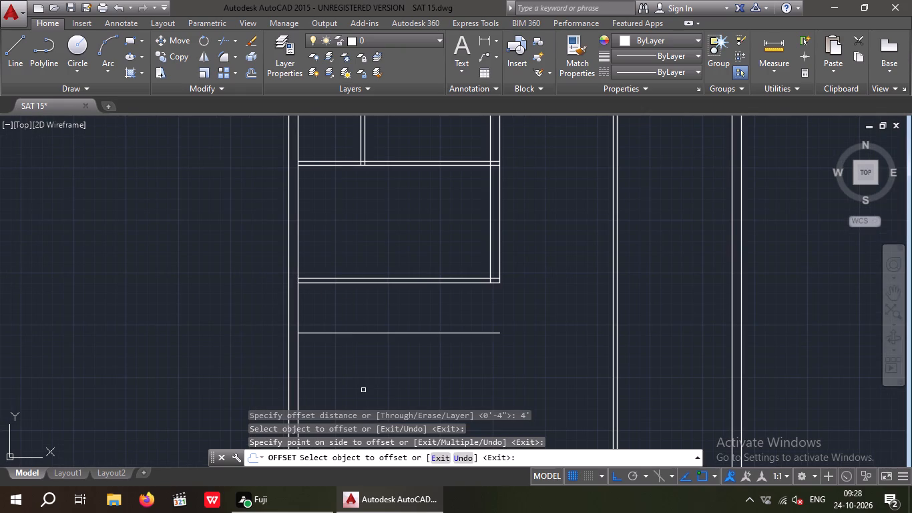
key(Escape)
key(Escape)
key(Escape)
Offset the newest horizontal line 4" downward to form another 4" partition.
key(o)
key(Return)
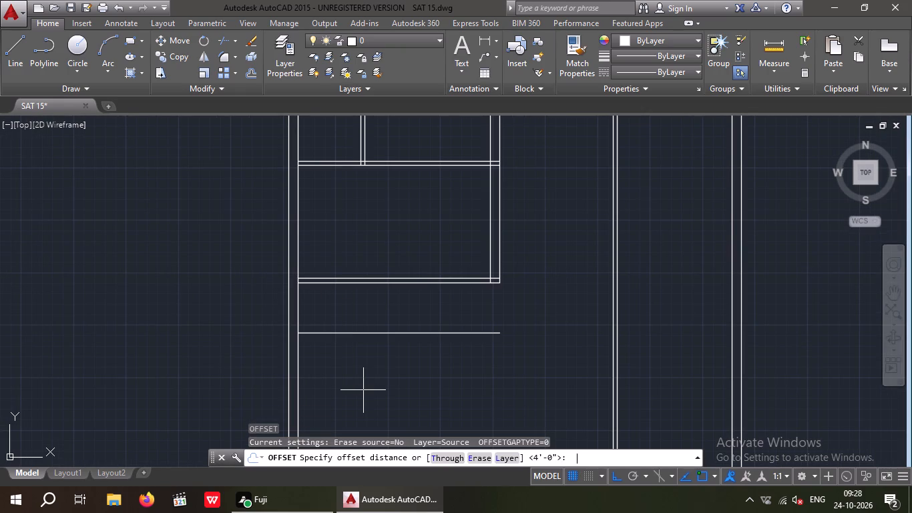
key(4)
key(shift+quotedbl)
key(Return)
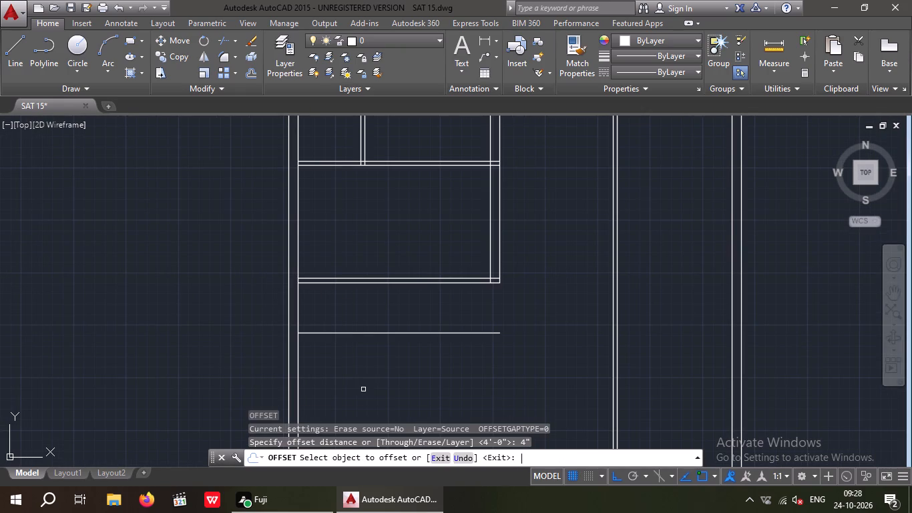
drag(359, 333, 361, 364)
click(363, 368)
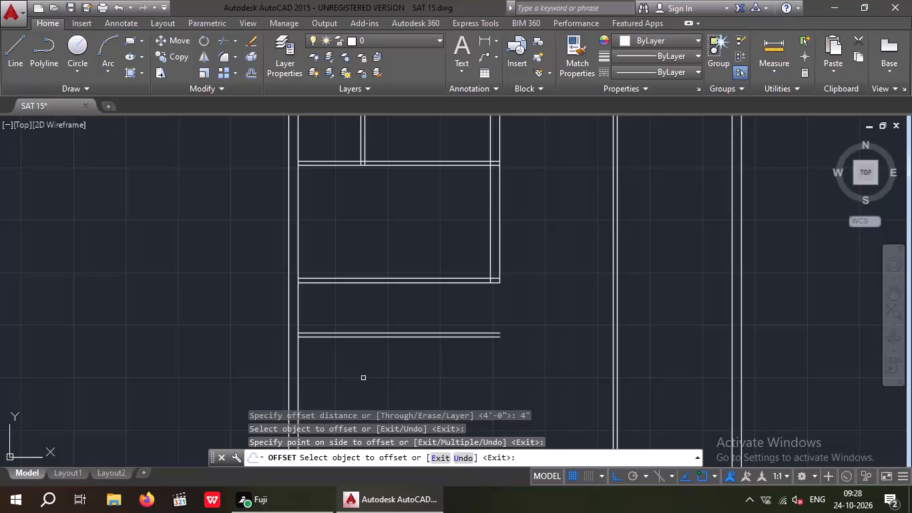
key(Escape)
key(Escape)
key(Escape)
key(Escape)
Offset the inner line of the left outer wall 5'7.5" to the right.
key(o)
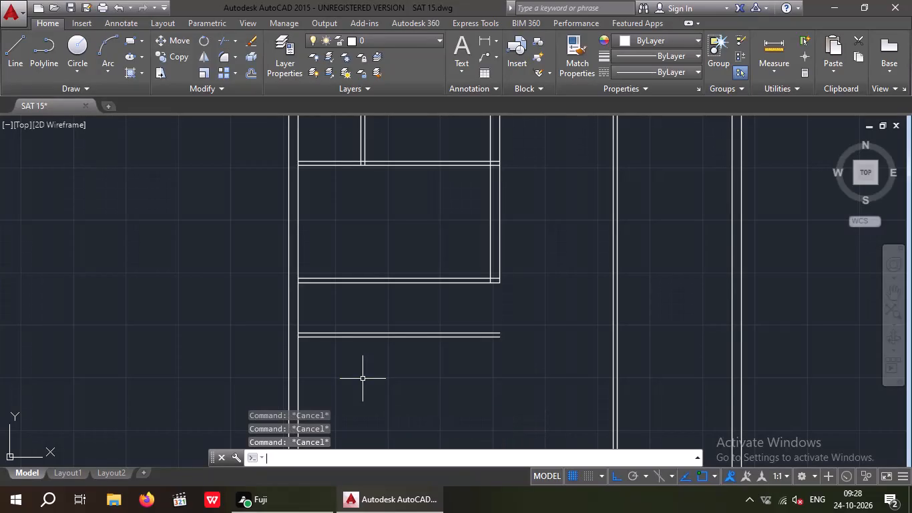
key(Return)
key(5)
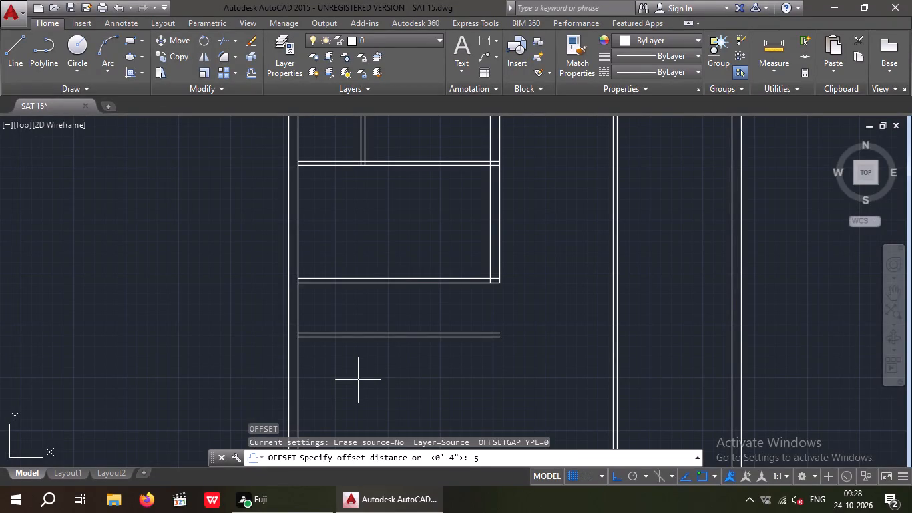
key(apostrophe)
text(7.)
key(5)
key(shift+quotedbl)
key(Return)
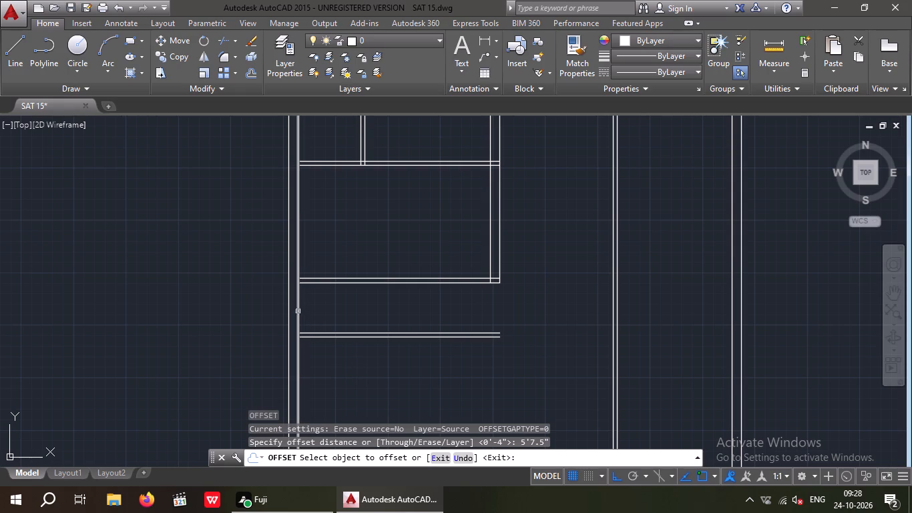
drag(297, 311, 312, 314)
click(406, 311)
key(Escape)
key(Escape)
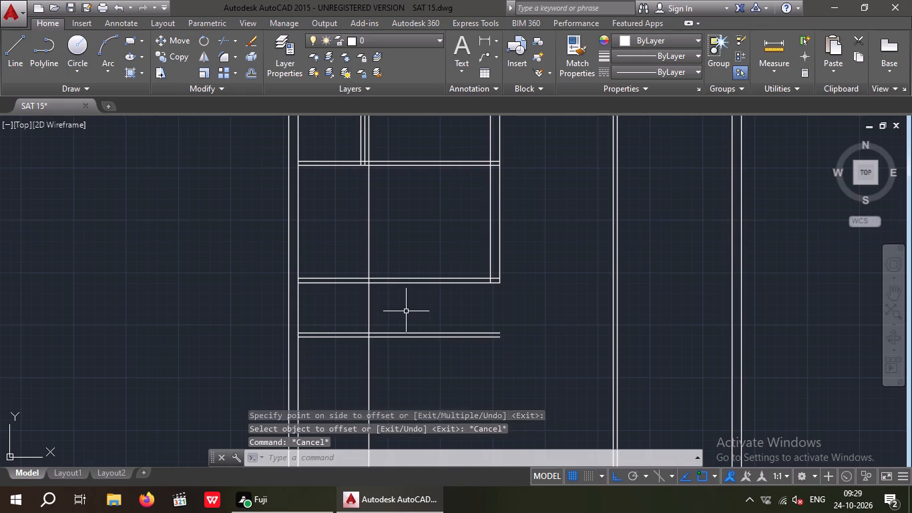
key(Escape)
key(Escape)
Offset the new vertical line 4" to the right to form a 4" partition.
key(o)
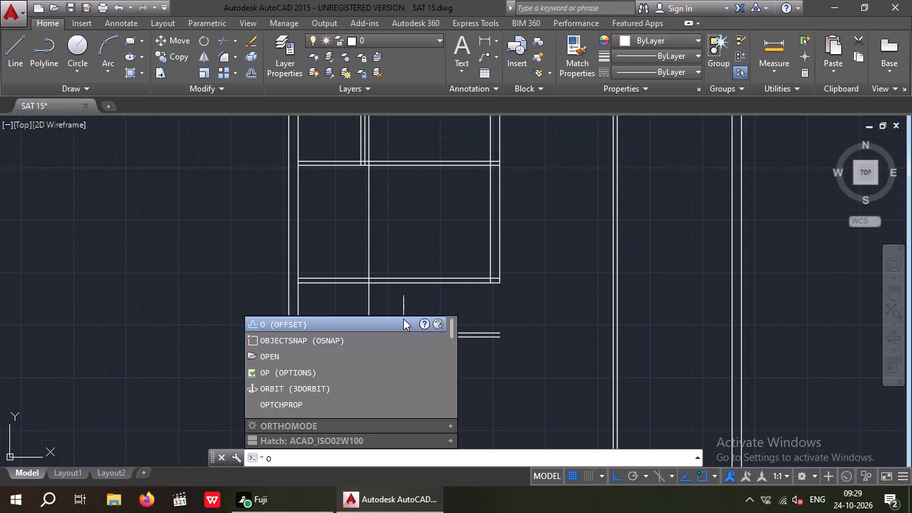
key(Return)
key(4)
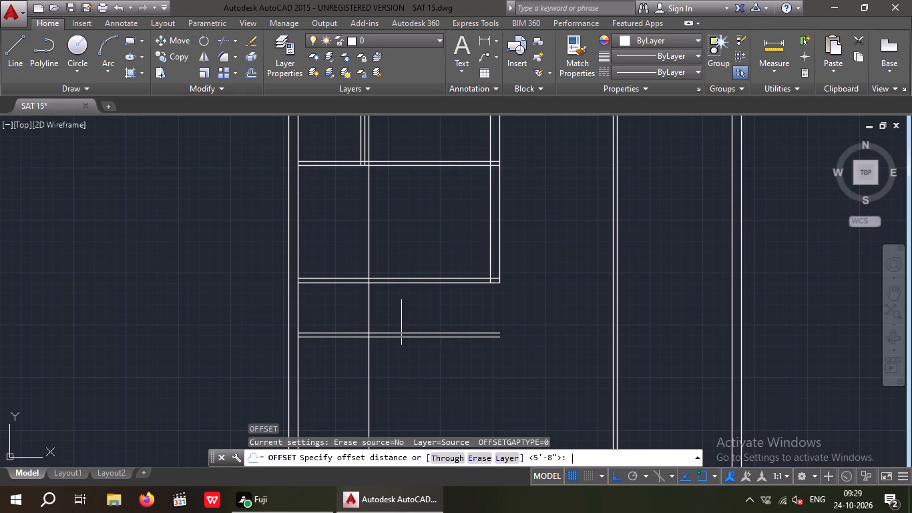
key(shift+quotedbl)
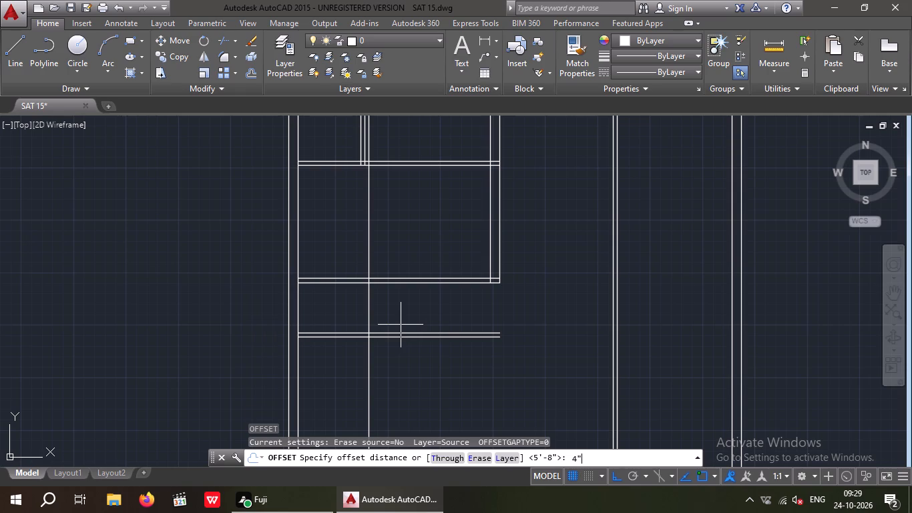
key(Return)
drag(367, 315, 380, 313)
click(408, 310)
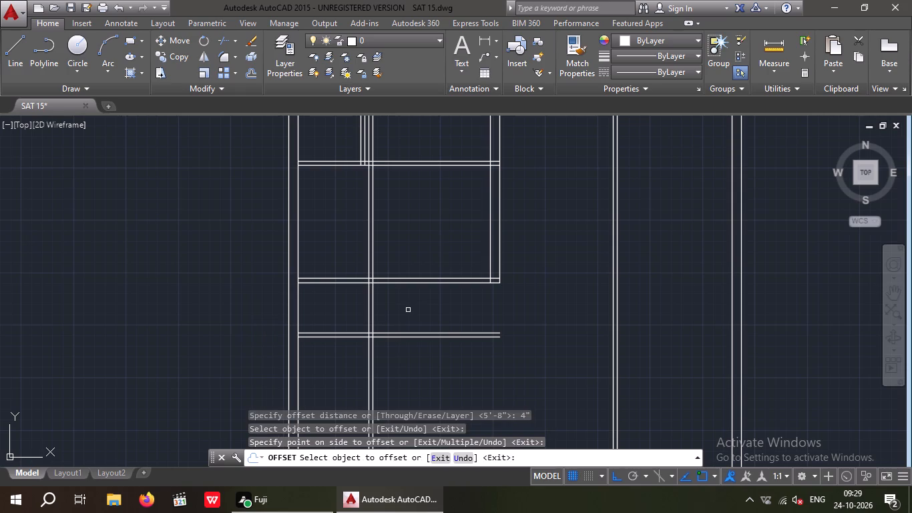
key(Escape)
scroll(391, 316, up, 2)
middle_drag(393, 312, 405, 336)
key(Escape)
key(Escape)
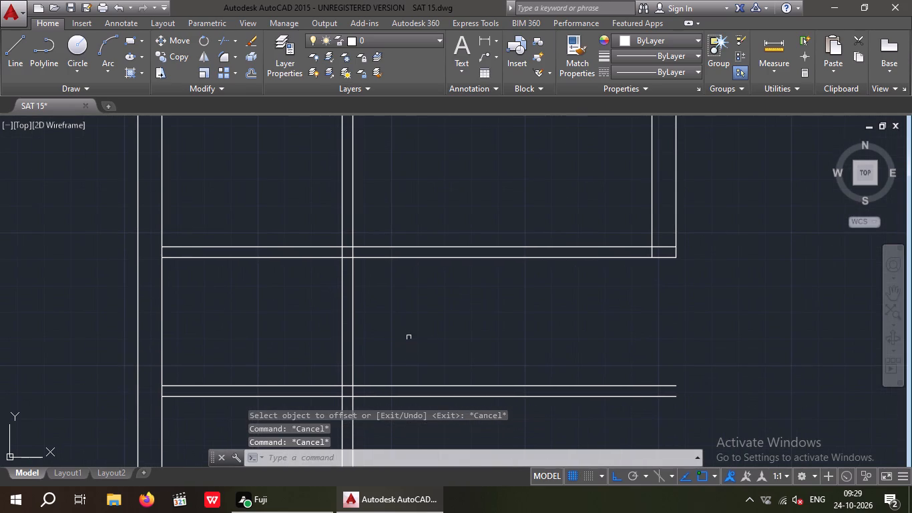
Trim the new vertical partition lines above and below the two lowest horizontal partitions, keeping only the part between them.
text(TR)
key(space)
key(space)
drag(388, 188, 337, 202)
click(314, 204)
scroll(317, 202, down, 2)
drag(344, 295, 320, 305)
click(303, 315)
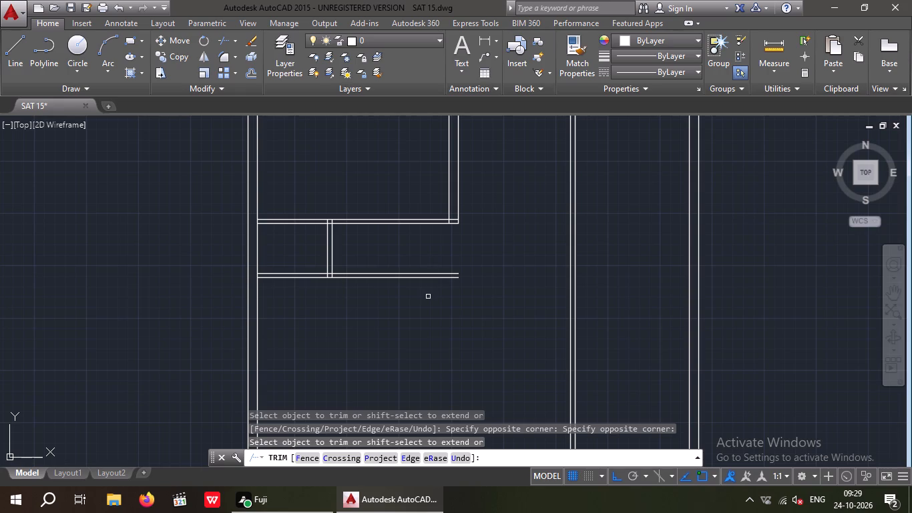
key(Escape)
key(Escape)
Offset the inner line of the bottom outer wall 9' upward.
middle_click(411, 306)
middle_drag(411, 305, 413, 269)
scroll(408, 278, down, 1)
middle_drag(407, 316, 409, 279)
scroll(395, 356, up, 3)
middle_drag(400, 350, 400, 380)
key(Escape)
key(Escape)
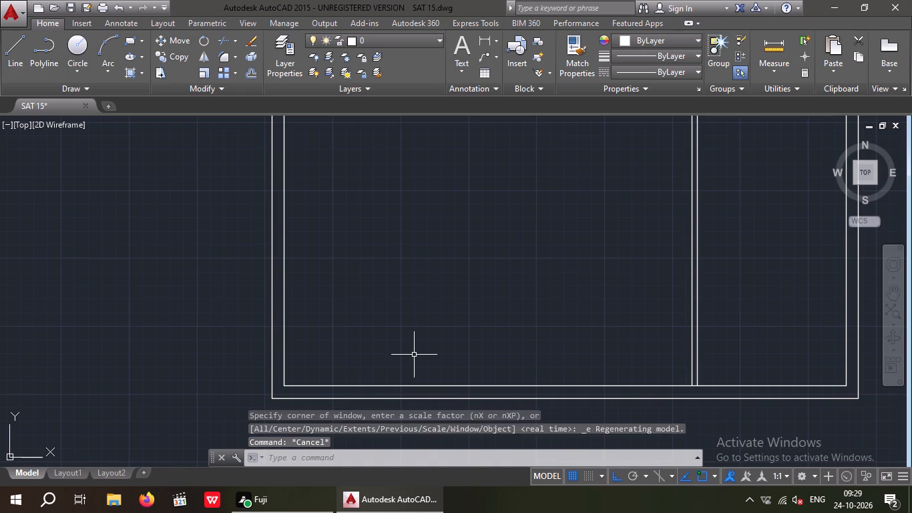
key(o)
key(Return)
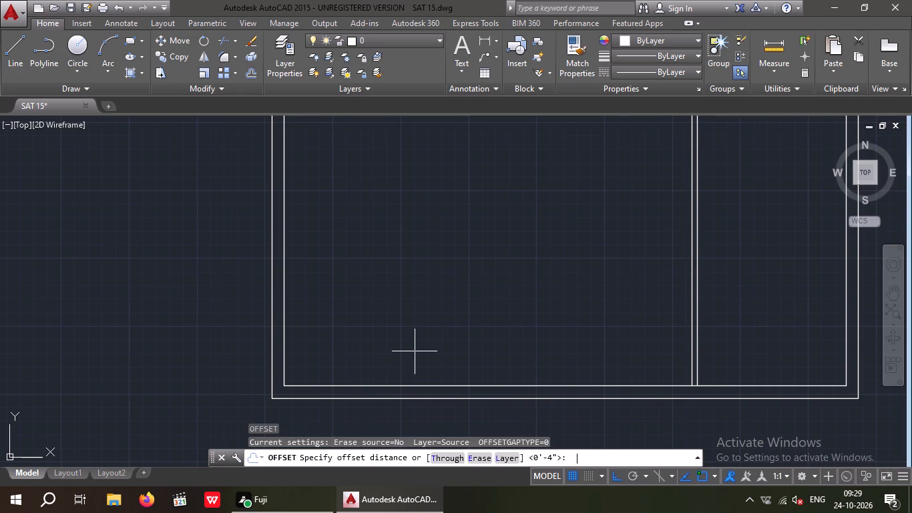
key(9)
key(apostrophe)
key(Return)
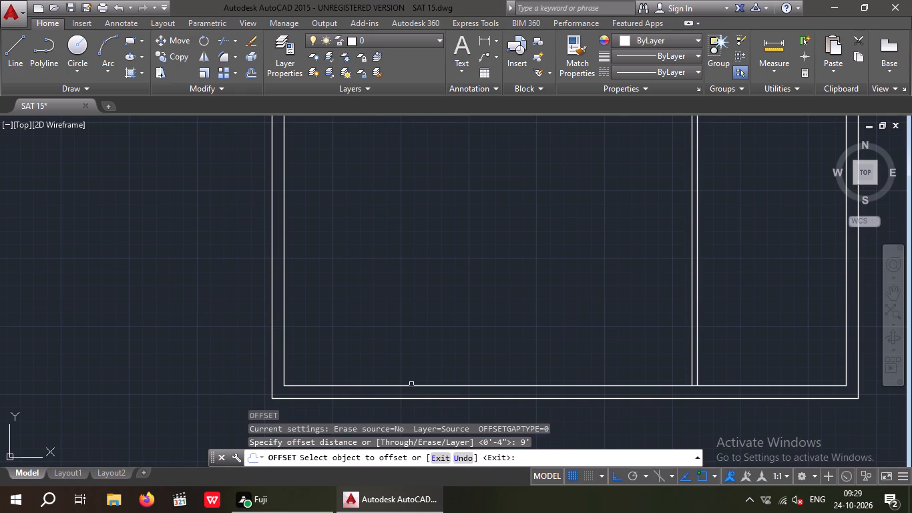
drag(411, 387, 409, 367)
click(409, 334)
key(Escape)
key(Escape)
key(Escape)
key(Escape)
key(Escape)
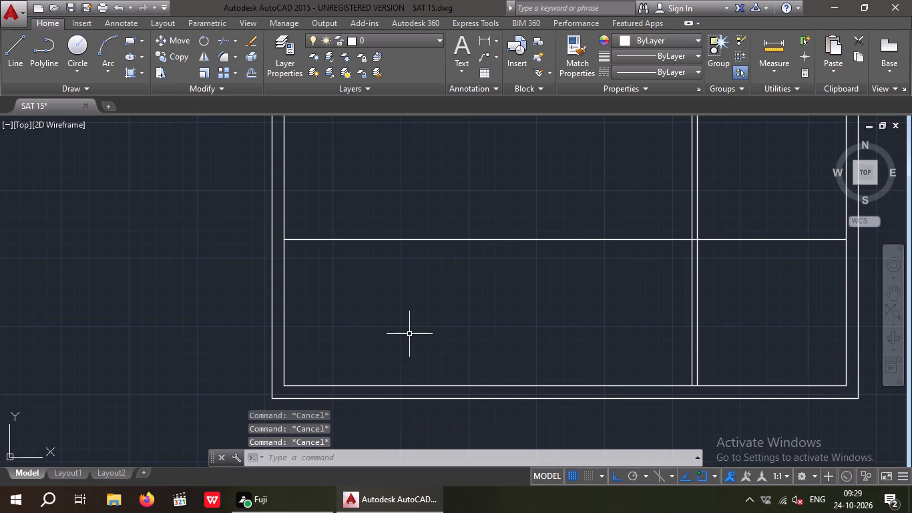
Offset the new long horizontal line 9" upward to form a 9" wall.
key(o)
key(Return)
key(9)
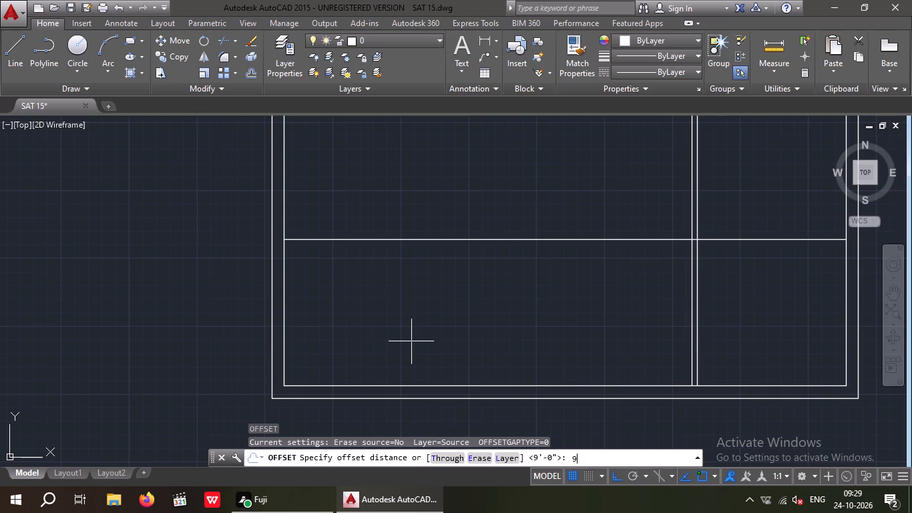
key(shift+quotedbl)
key(Return)
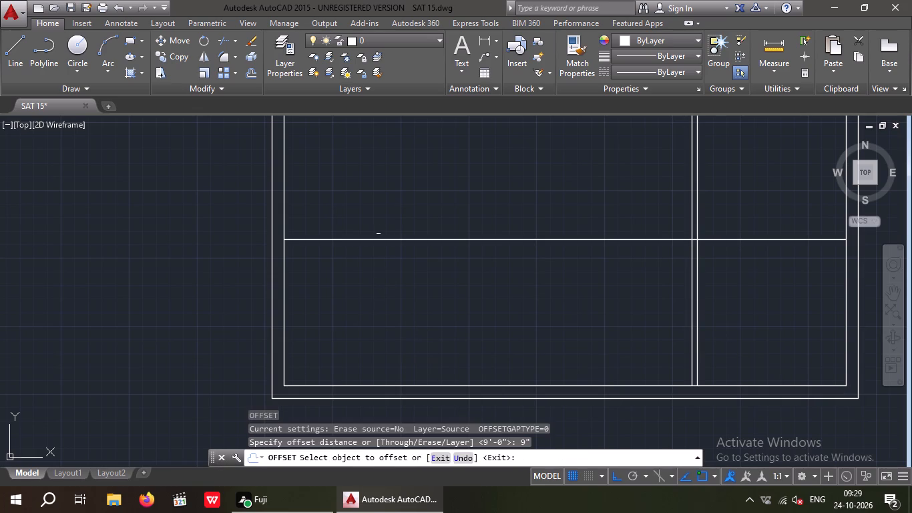
click(379, 240)
click(376, 214)
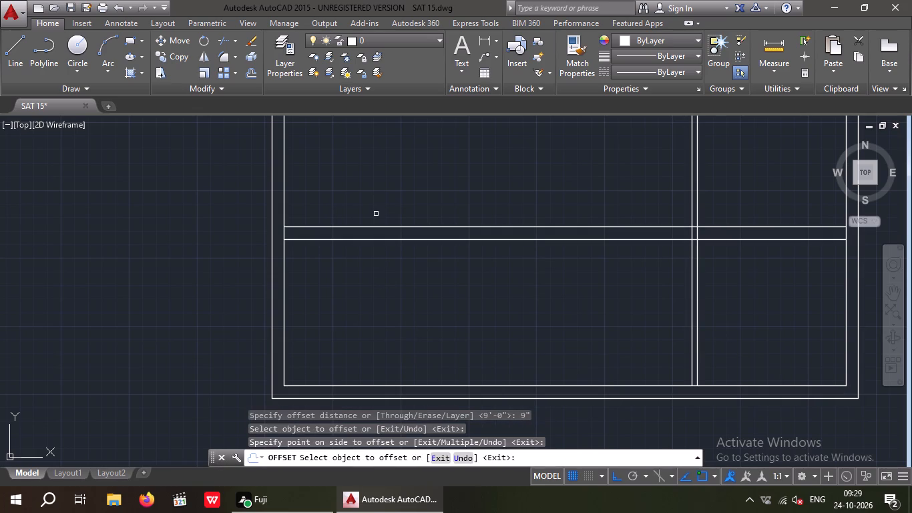
key(Escape)
key(Escape)
key(Escape)
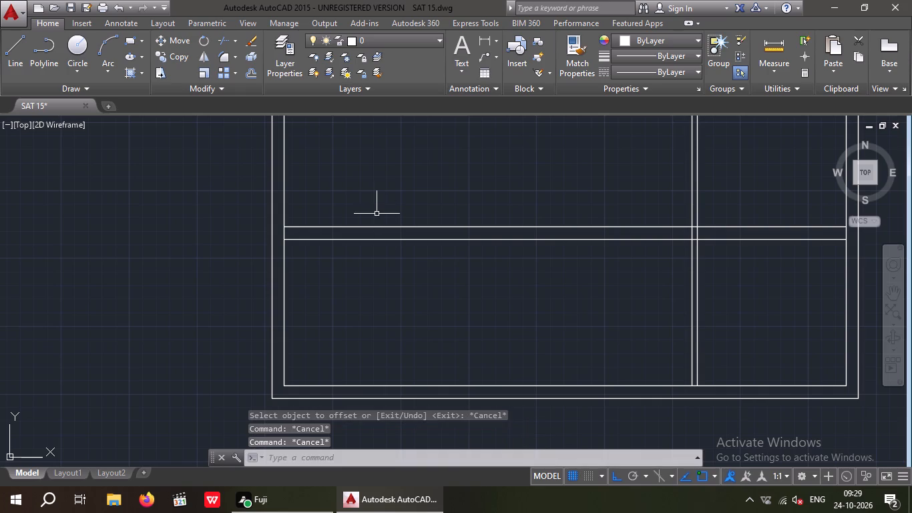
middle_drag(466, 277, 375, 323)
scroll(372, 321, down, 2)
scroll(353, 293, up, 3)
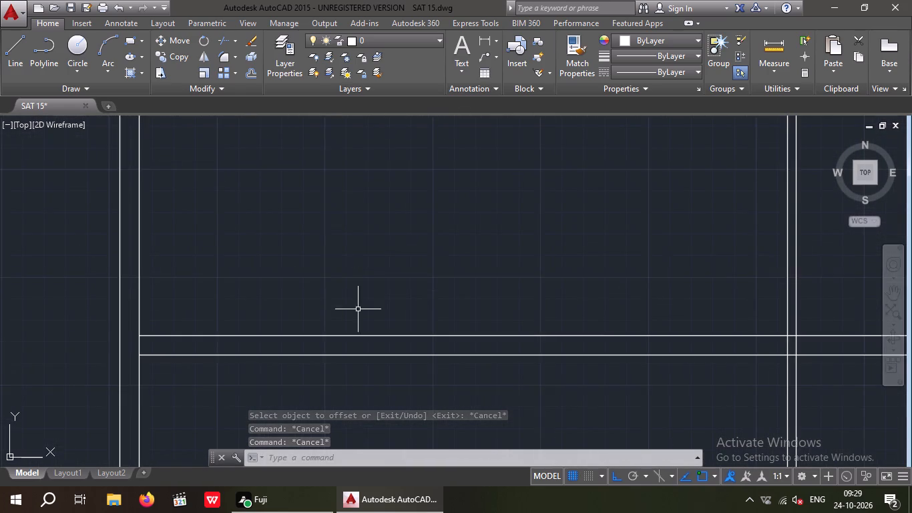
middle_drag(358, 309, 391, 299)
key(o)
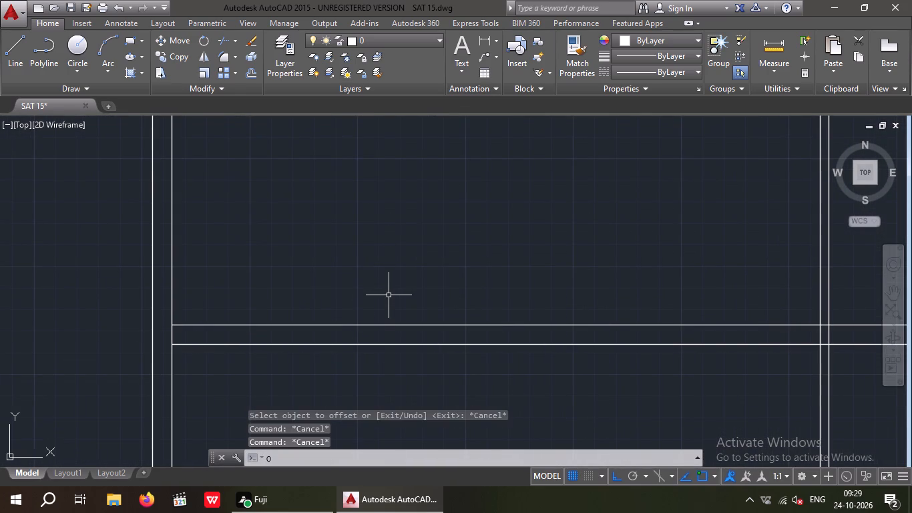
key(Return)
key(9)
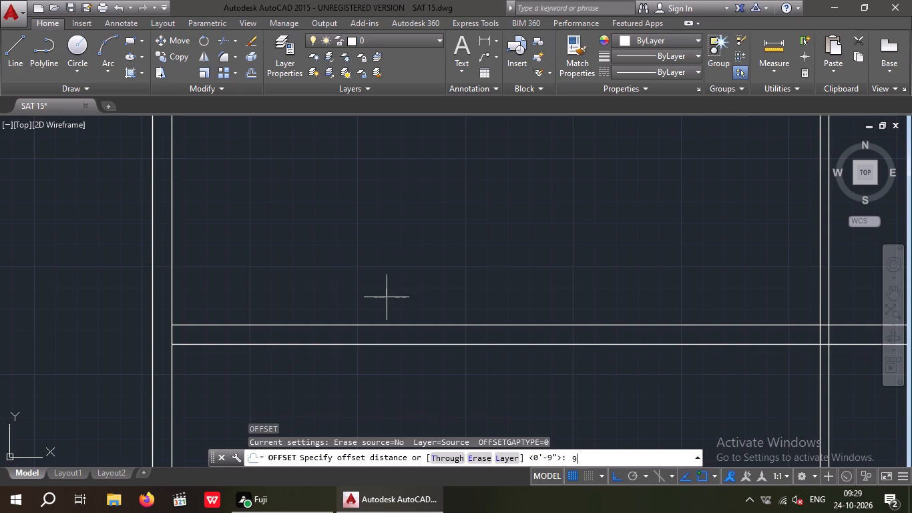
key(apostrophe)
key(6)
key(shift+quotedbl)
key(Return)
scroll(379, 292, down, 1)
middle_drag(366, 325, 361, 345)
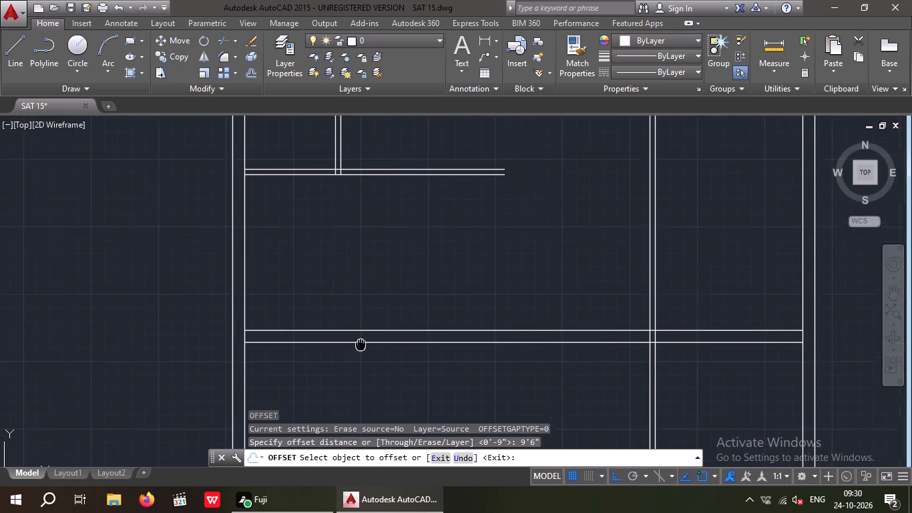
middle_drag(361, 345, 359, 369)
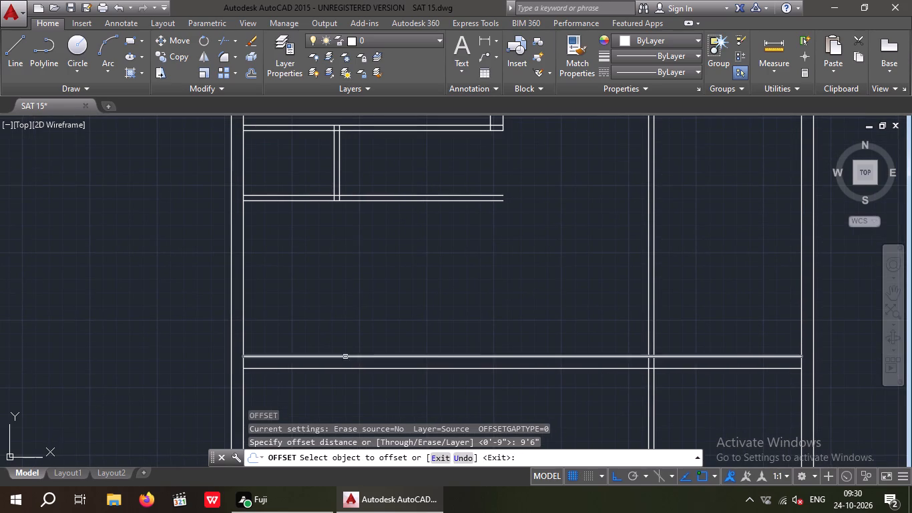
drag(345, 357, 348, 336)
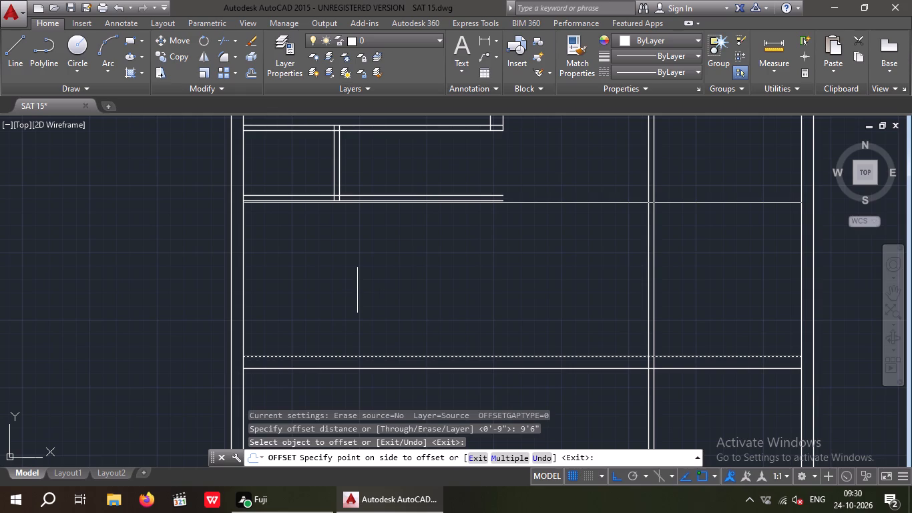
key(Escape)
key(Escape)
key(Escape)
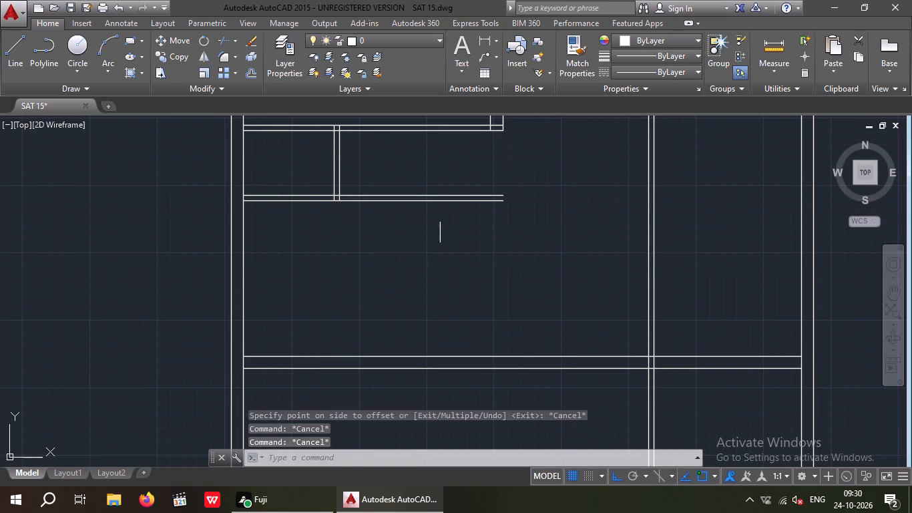
Measure the clear vertical distance between the lowest 4" horizontal partition and the new 9" wall along the left outer wall.
click(484, 39)
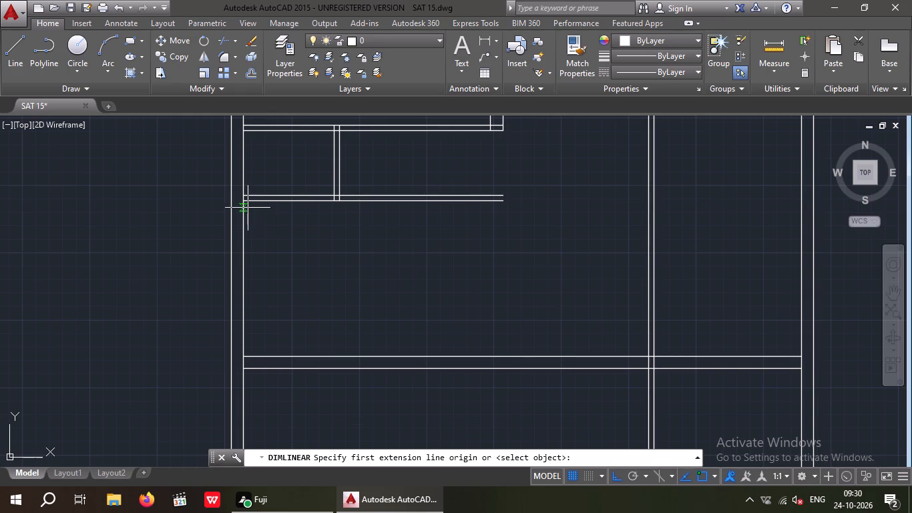
drag(246, 203, 246, 213)
scroll(244, 351, up, 2)
click(240, 363)
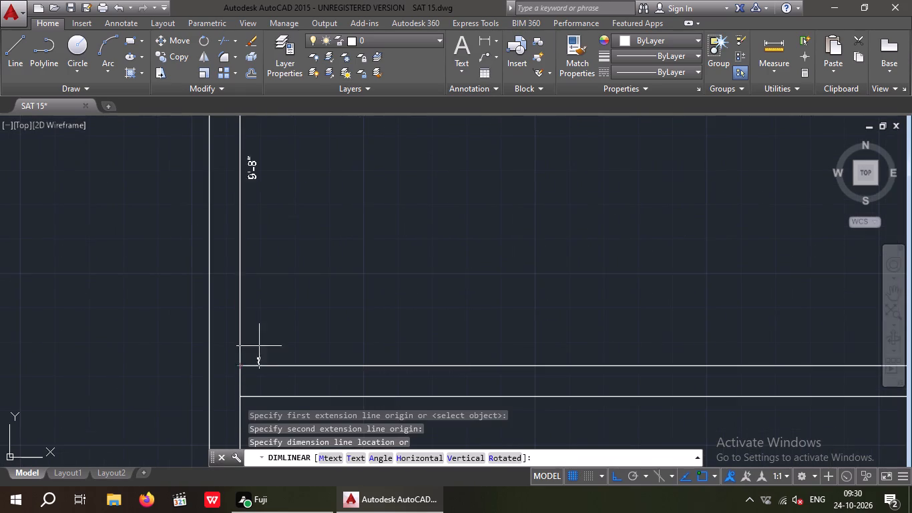
scroll(288, 292, down, 2)
scroll(286, 234, up, 3)
key(Escape)
scroll(289, 245, down, 4)
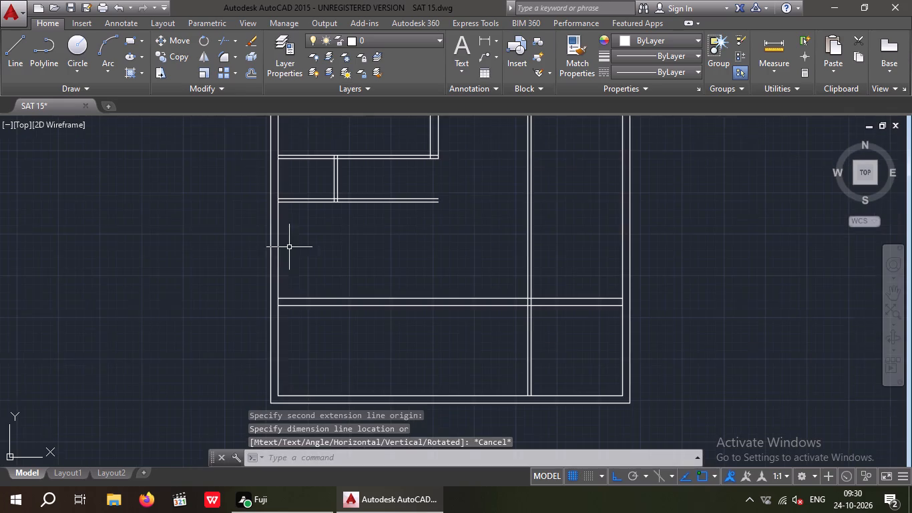
middle_drag(349, 244, 298, 282)
middle_drag(374, 291, 367, 256)
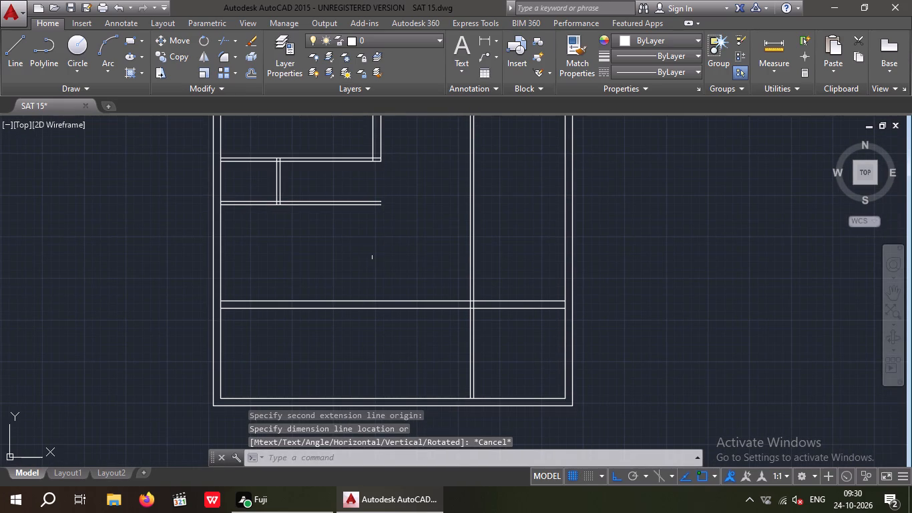
Measure the clear vertical distance between the new 9" wall and the bottom outer wall.
click(483, 38)
scroll(208, 331, up, 3)
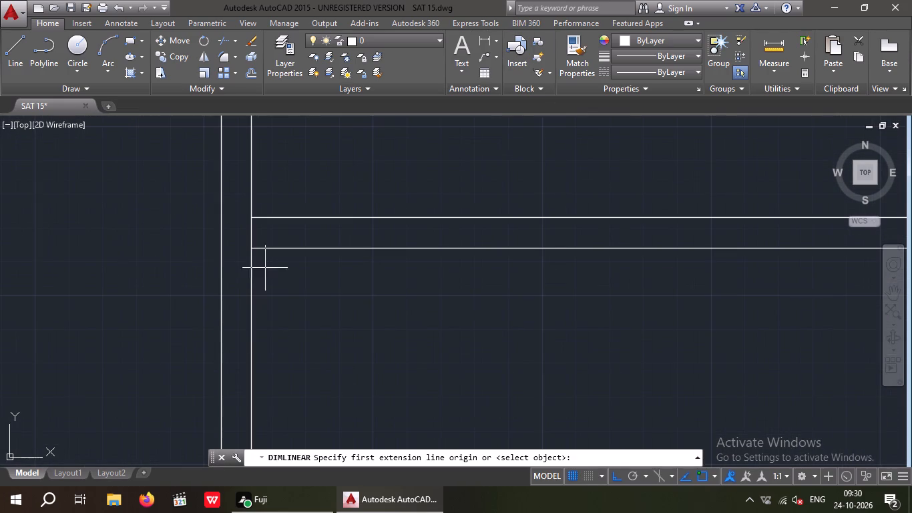
click(254, 247)
scroll(252, 263, down, 2)
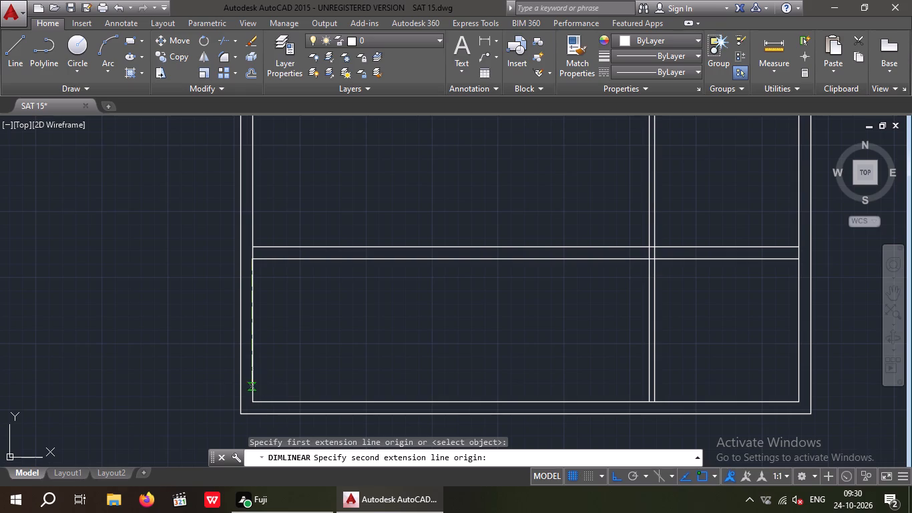
drag(254, 402, 255, 396)
scroll(270, 349, up, 4)
scroll(273, 339, down, 2)
key(Escape)
key(Escape)
middle_drag(385, 300, 367, 355)
scroll(386, 323, down, 2)
middle_drag(364, 368, 348, 405)
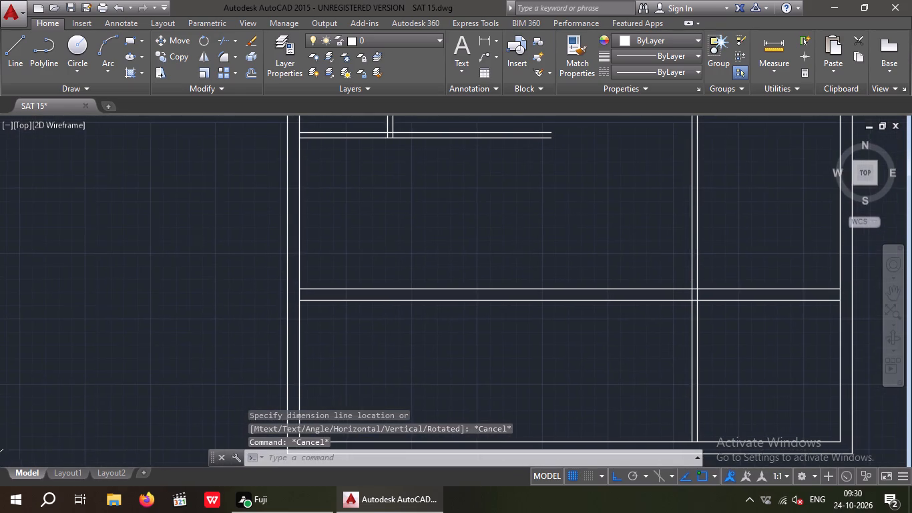
middle_drag(348, 405, 349, 405)
middle_drag(409, 277, 397, 307)
key(Escape)
key(Escape)
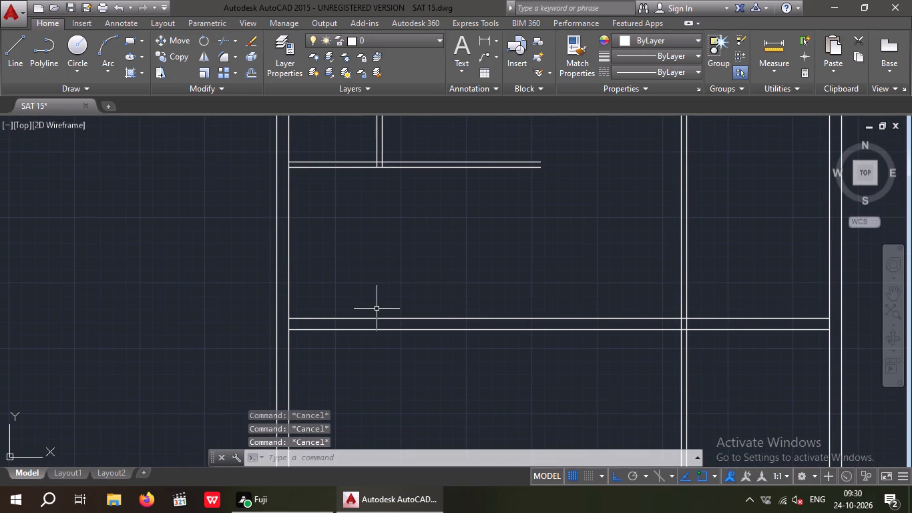
Offset the inner line of the left outer wall 9' to the right.
key(o)
key(Return)
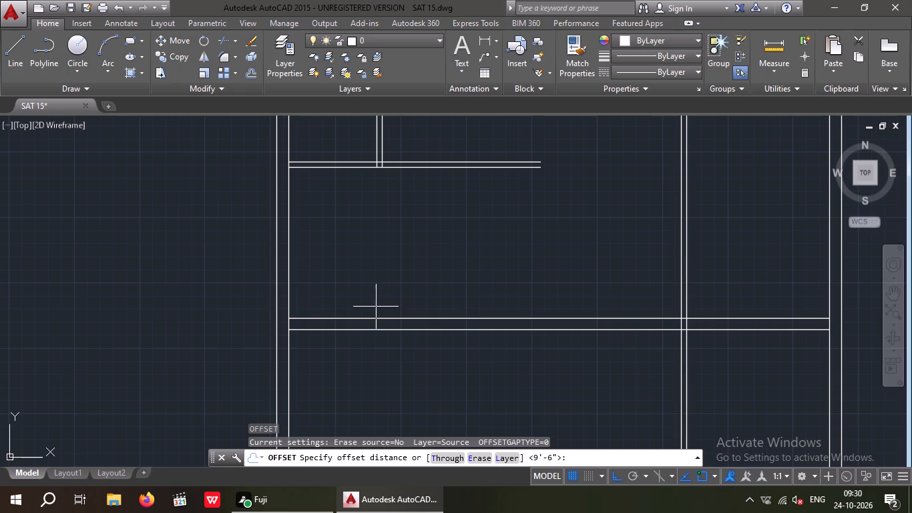
key(9)
key(apostrophe)
key(Return)
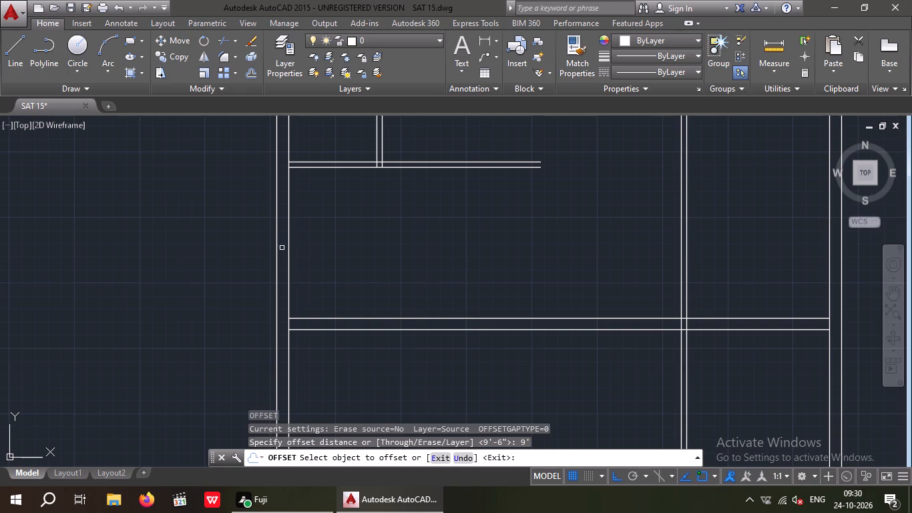
drag(290, 243, 296, 244)
click(517, 248)
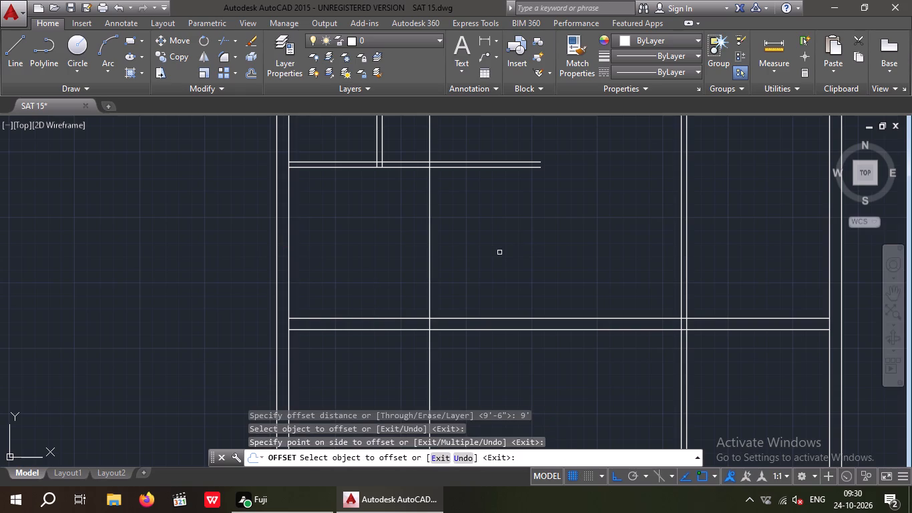
key(Escape)
key(Escape)
Offset the new vertical line 4" to the right to form a 4" partition.
key(o)
key(Return)
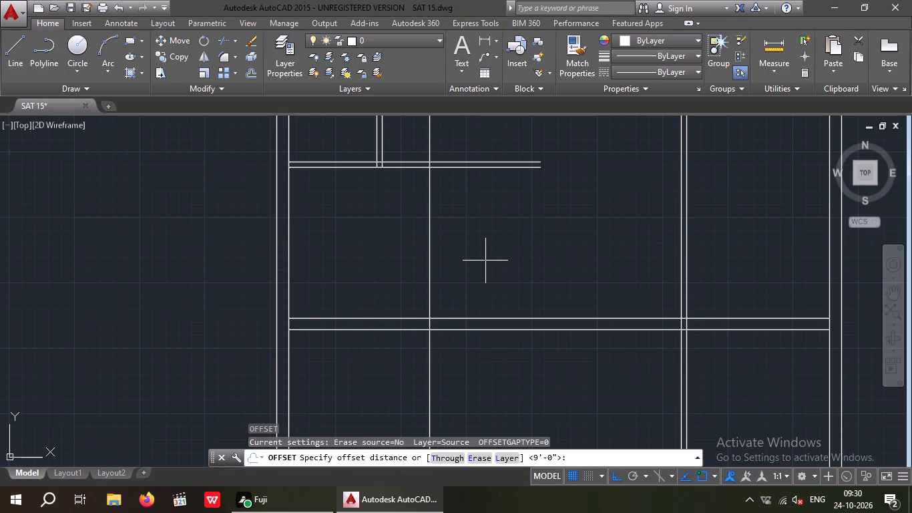
key(4)
key(shift+quotedbl)
key(Return)
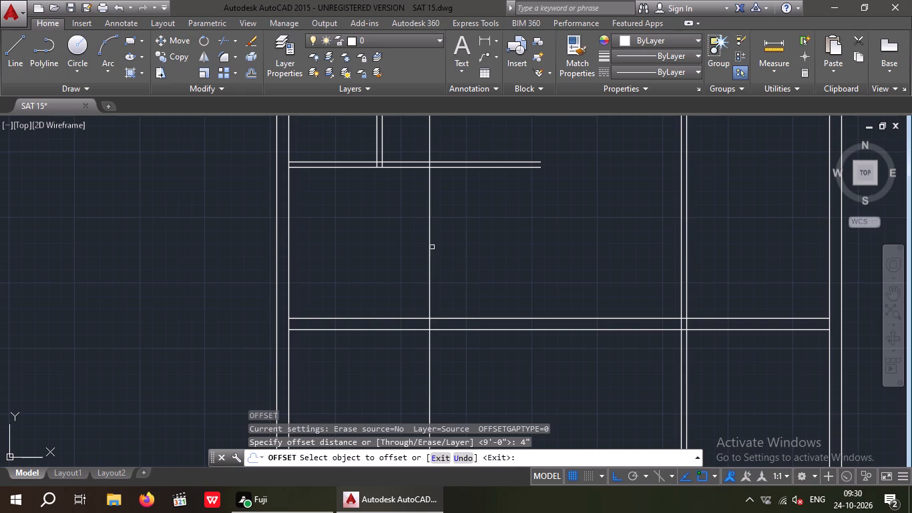
drag(429, 248, 443, 252)
click(473, 254)
key(Escape)
key(Escape)
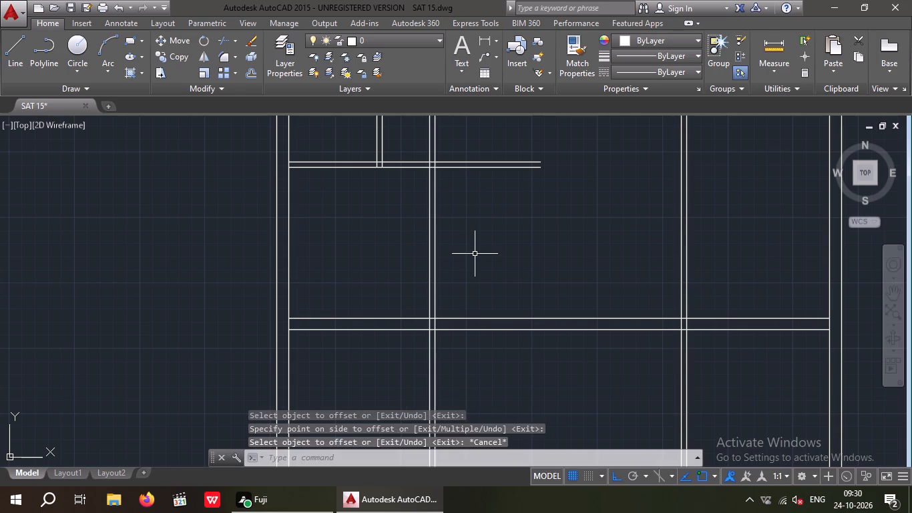
key(Escape)
Trim the new vertical partition lines below the 9" horizontal wall and above the lowest 4" horizontal partition, keeping the part between.
key(t)
key(r)
key(space)
key(space)
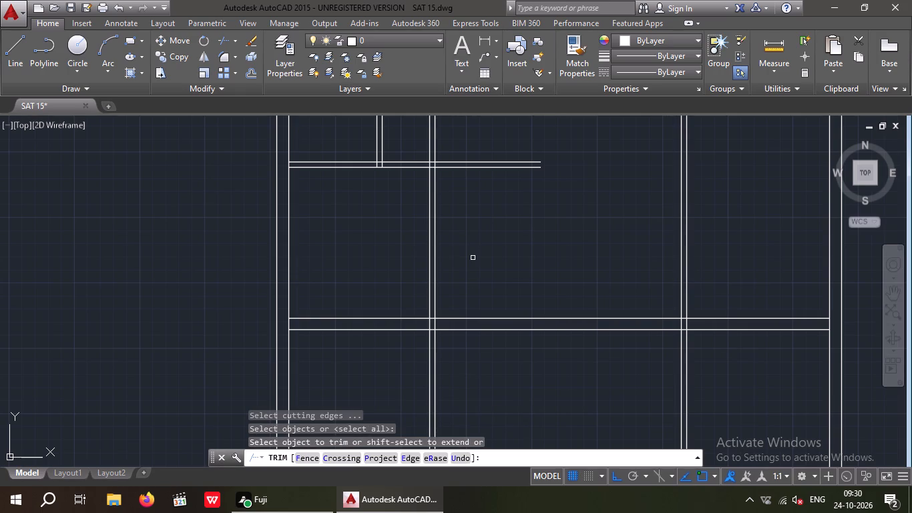
scroll(438, 343, up, 4)
drag(444, 324, 383, 361)
click(361, 362)
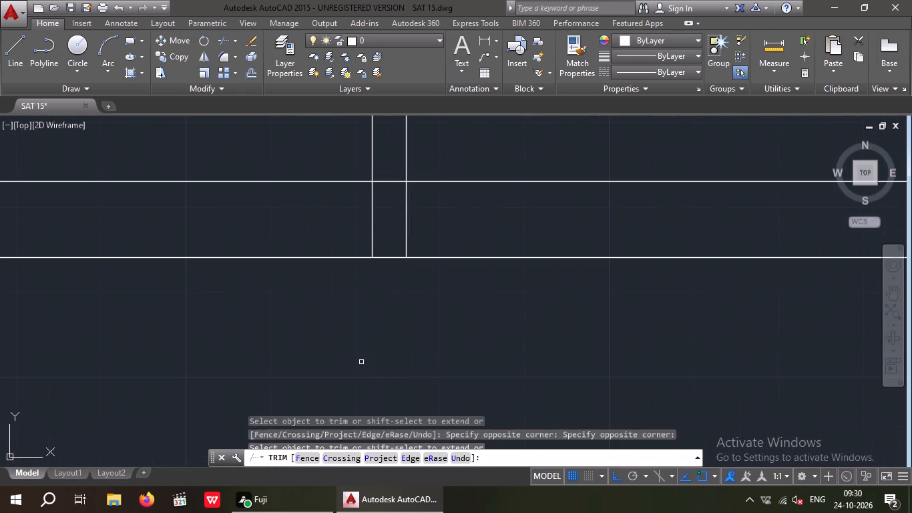
scroll(376, 353, down, 4)
middle_drag(421, 212, 429, 362)
scroll(380, 301, up, 4)
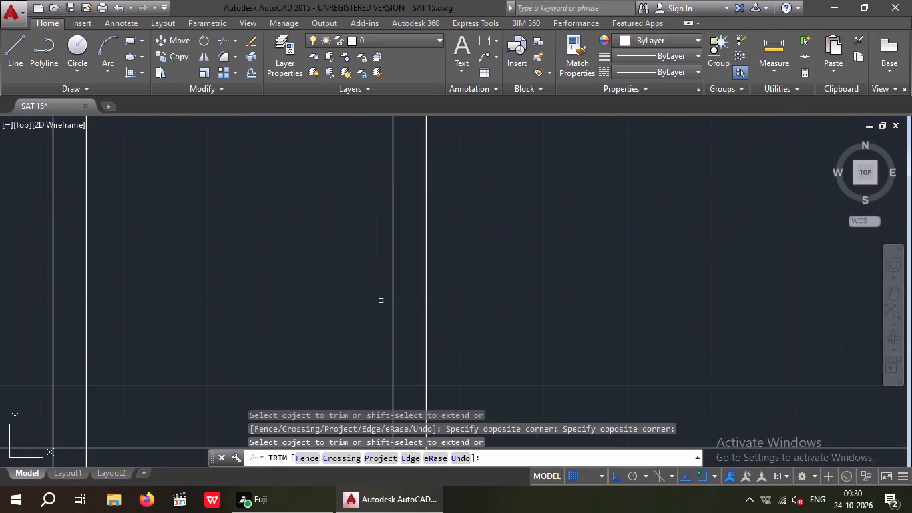
middle_drag(519, 323, 524, 269)
drag(502, 297, 437, 296)
click(301, 307)
scroll(347, 277, down, 2)
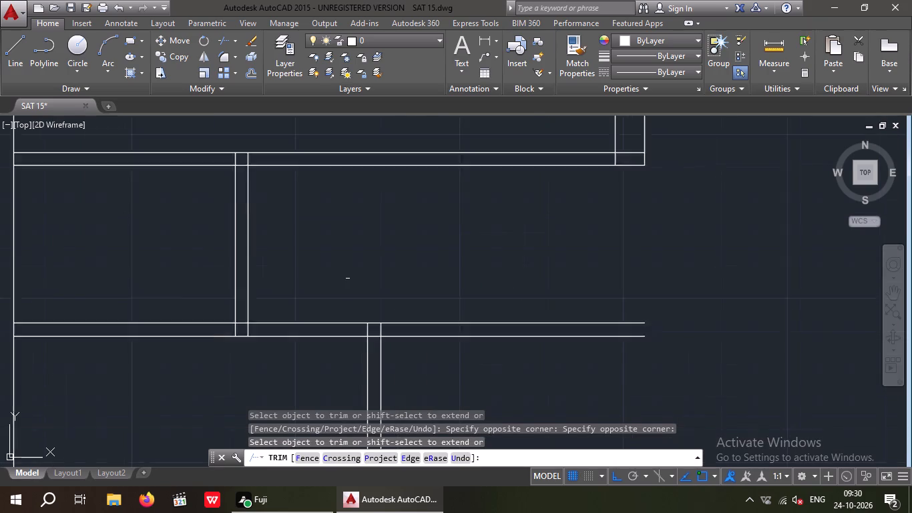
scroll(347, 277, down, 1)
middle_drag(460, 286, 375, 269)
scroll(403, 248, down, 1)
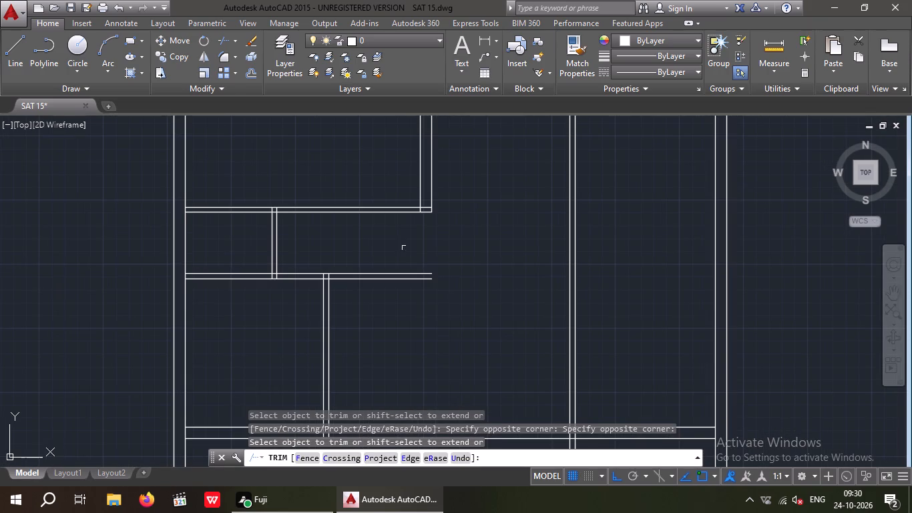
middle_drag(442, 311, 439, 284)
key(Escape)
key(Escape)
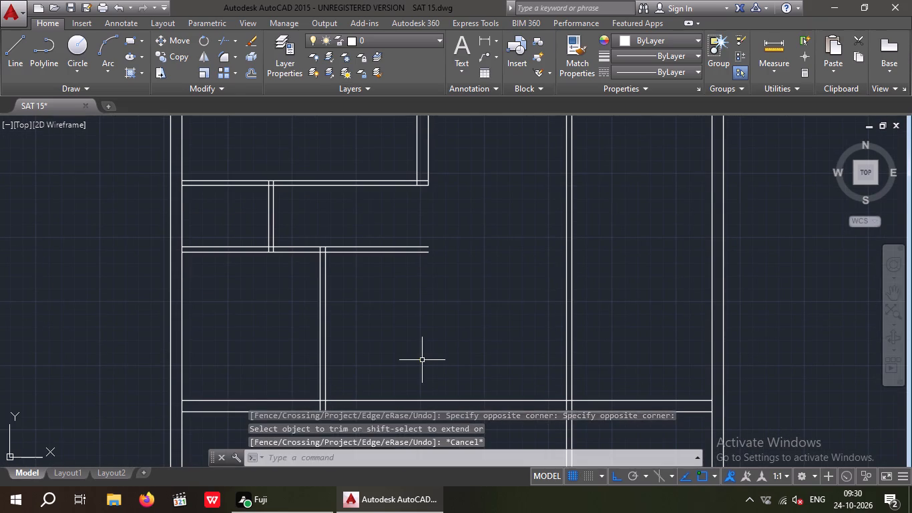
key(Escape)
key(Escape)
key(Escape)
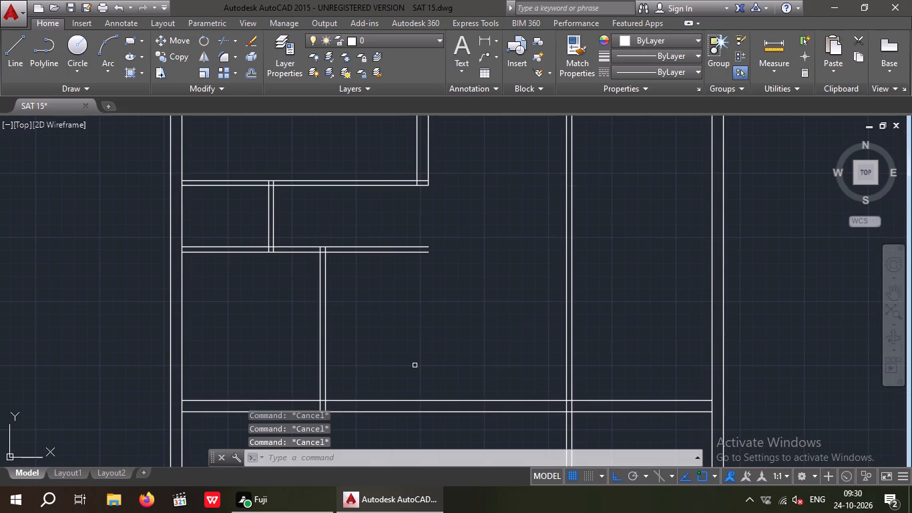
Extend both lines of the central 9" vertical wall down past the lowest 4" partition to the 9" horizontal wall.
scroll(452, 338, down, 1)
middle_drag(443, 361, 429, 413)
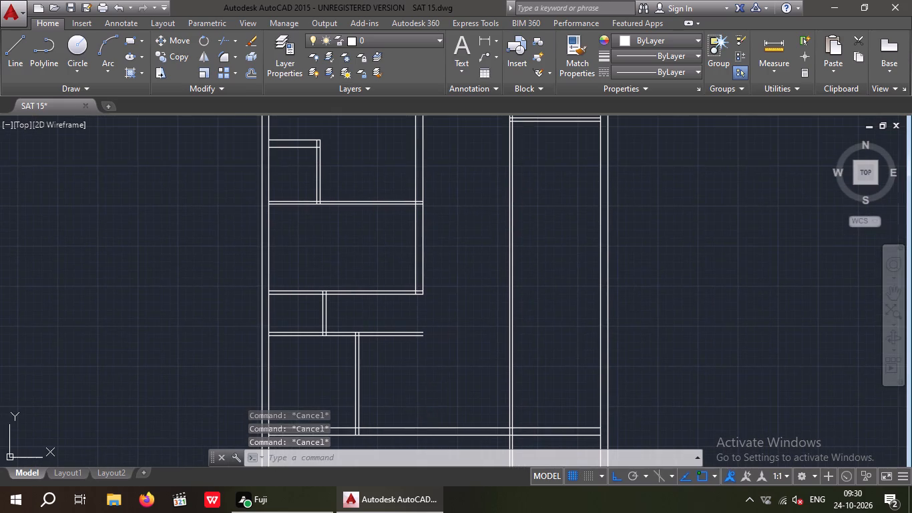
middle_click(407, 363)
key(Escape)
key(Escape)
key(Escape)
key(Escape)
text(EX)
key(space)
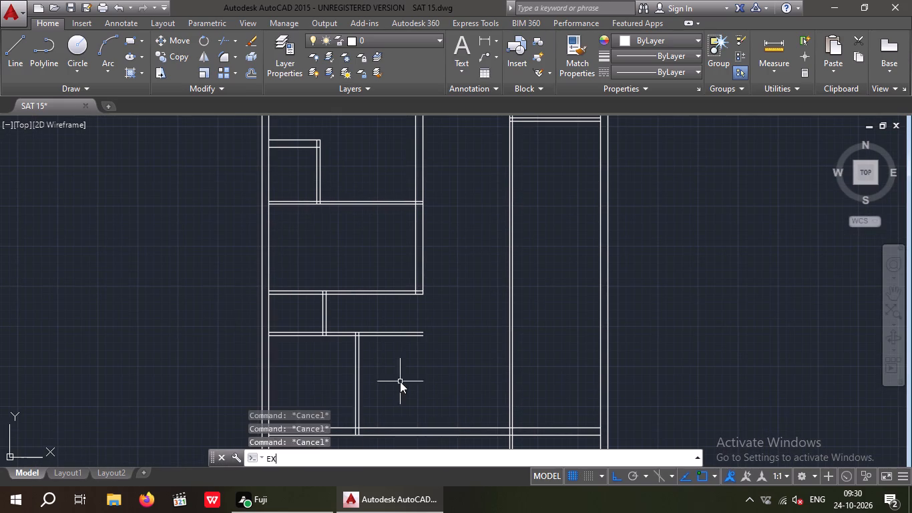
key(space)
drag(432, 256, 395, 271)
click(385, 272)
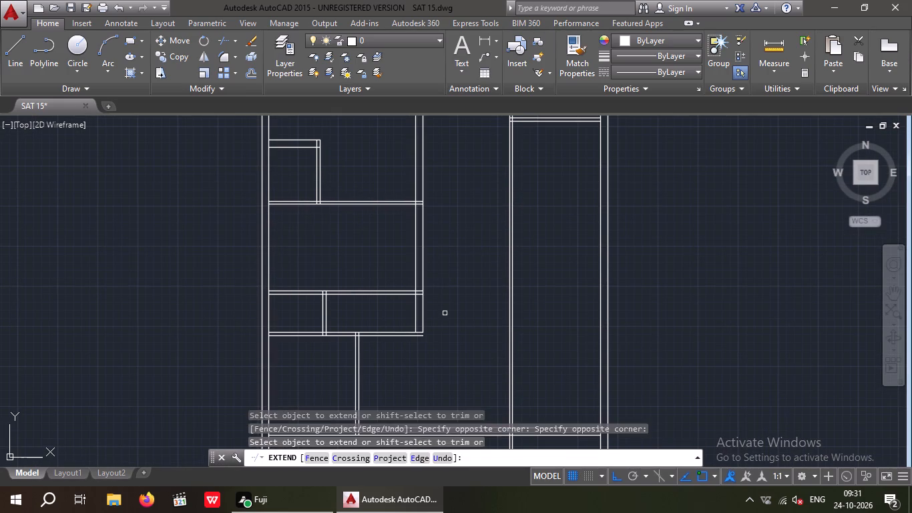
drag(443, 307, 415, 331)
click(395, 319)
drag(441, 315, 404, 318)
click(393, 318)
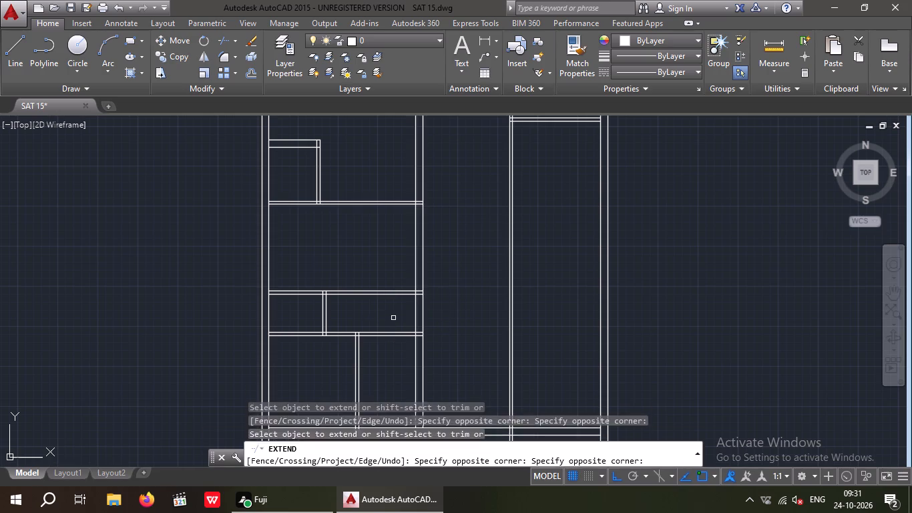
scroll(393, 318, down, 1)
middle_drag(415, 379, 451, 348)
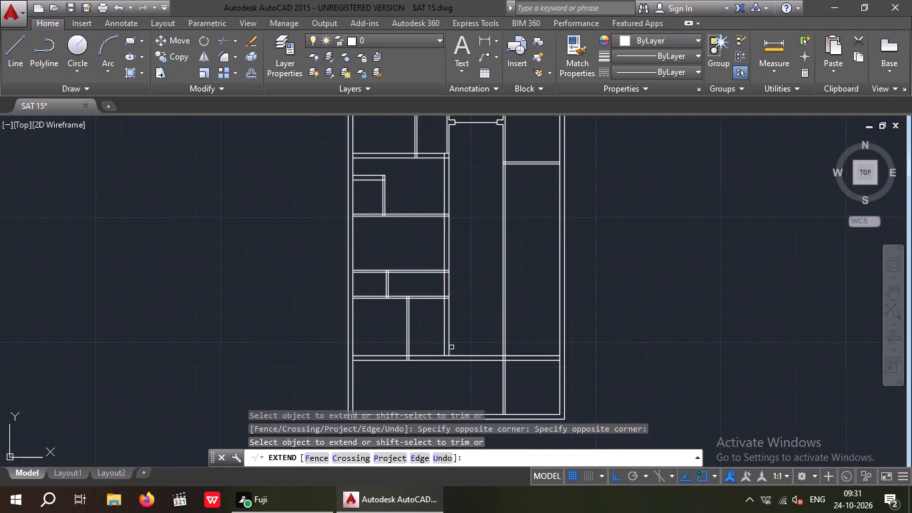
Extend both lines of the central 9" vertical wall through the 9" horizontal wall to its lower line.
scroll(447, 312, up, 3)
drag(461, 328, 377, 369)
scroll(381, 366, down, 3)
click(381, 366)
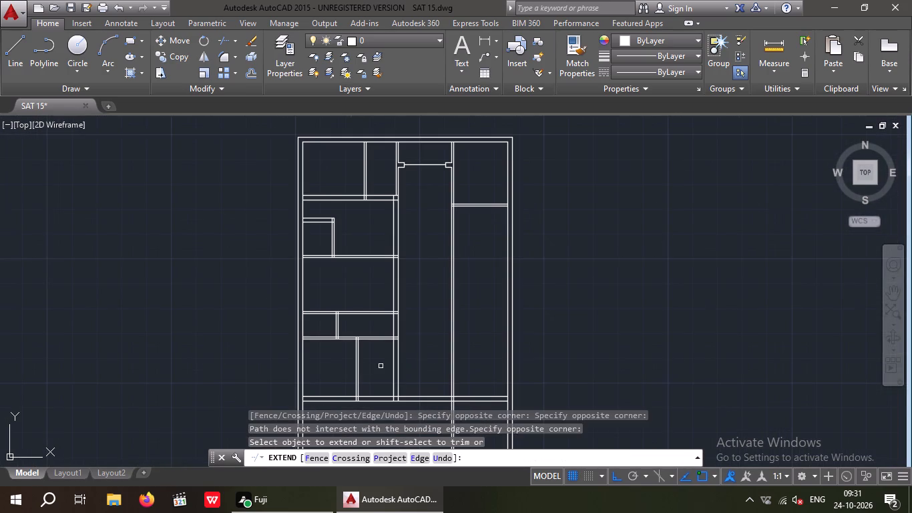
key(Escape)
key(Escape)
middle_drag(430, 371, 500, 325)
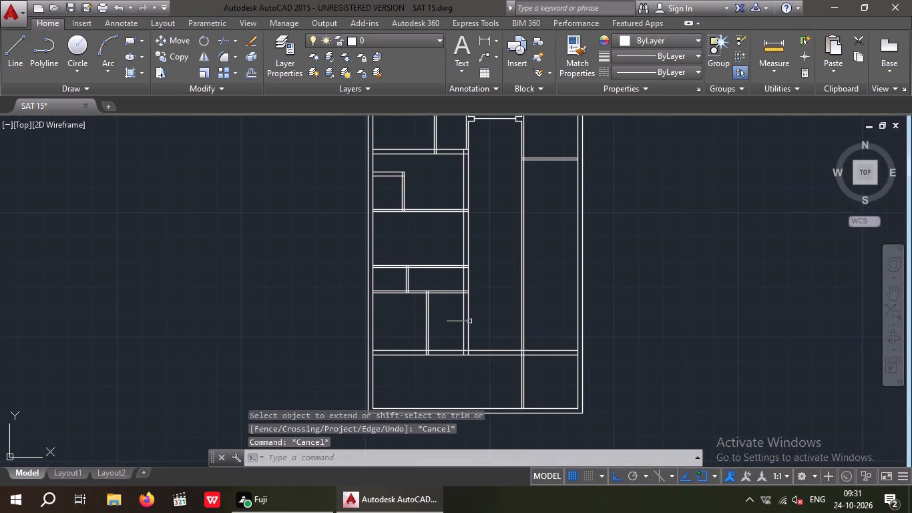
middle_drag(432, 275, 431, 294)
key(Escape)
key(Escape)
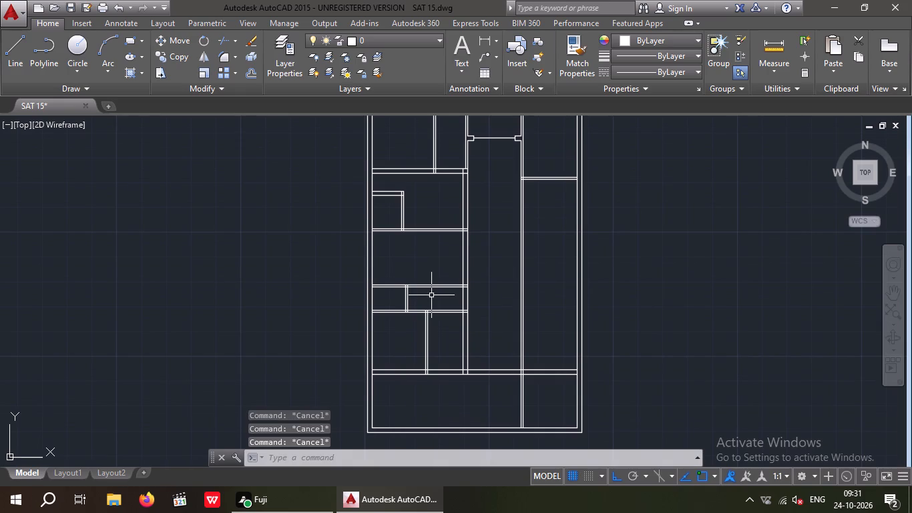
Trim the lowest 4" horizontal partition between the two short vertical partitions and from the second one to the central 9" wall.
text(TR)
key(space)
key(space)
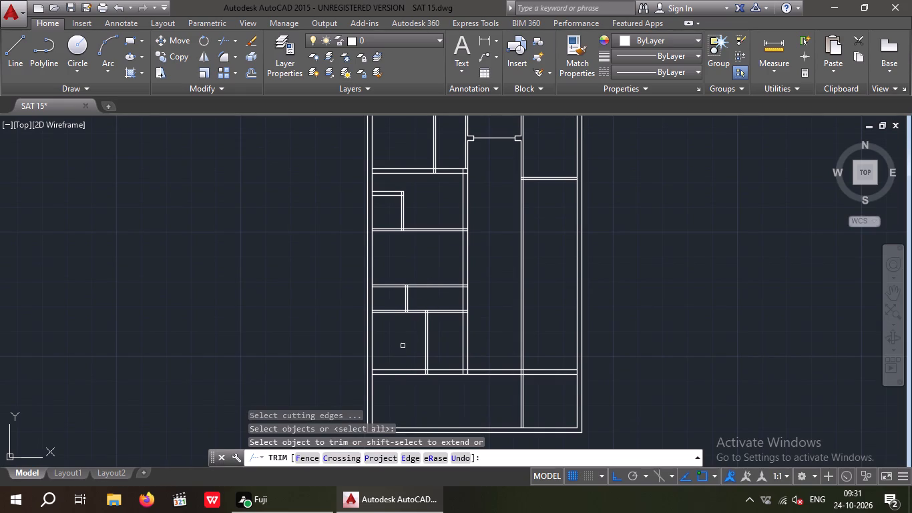
scroll(403, 346, up, 3)
middle_drag(457, 280, 442, 385)
drag(446, 368, 437, 358)
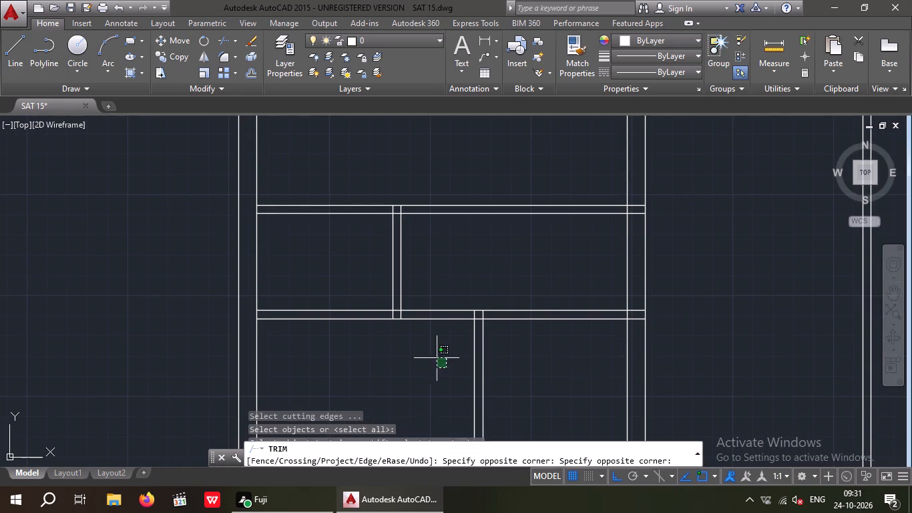
drag(437, 358, 435, 353)
click(432, 271)
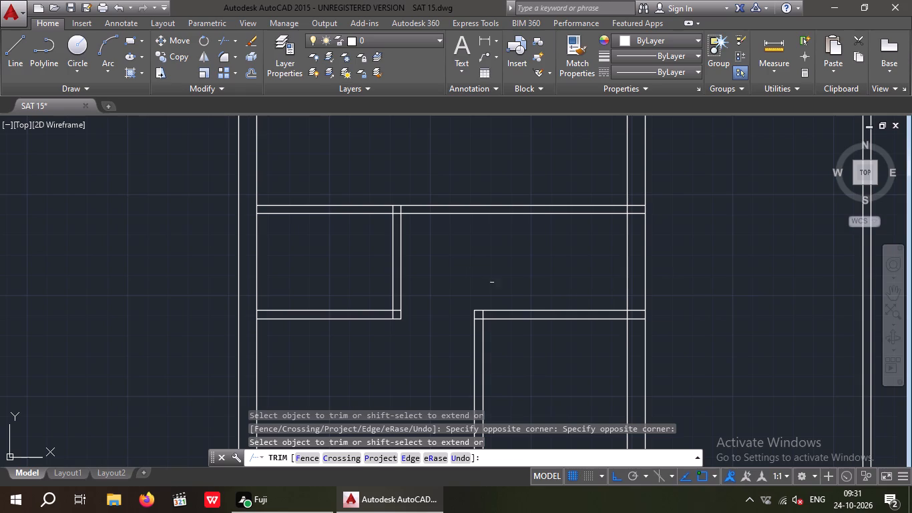
drag(576, 353, 547, 337)
click(526, 275)
scroll(642, 324, up, 3)
key(Escape)
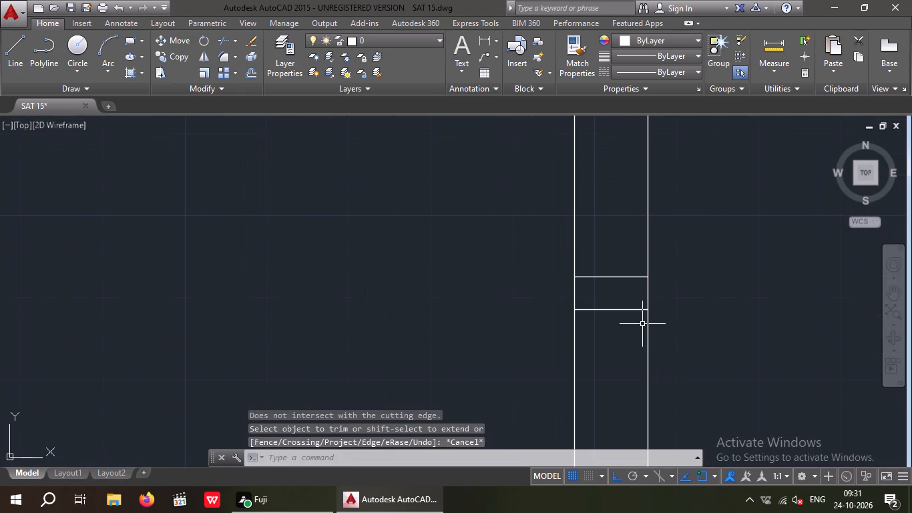
Erase the leftover short partition segments inside the central 9" wall and near the top of the short vertical partition.
drag(635, 333, 600, 257)
click(595, 232)
key(Delete)
scroll(593, 231, down, 2)
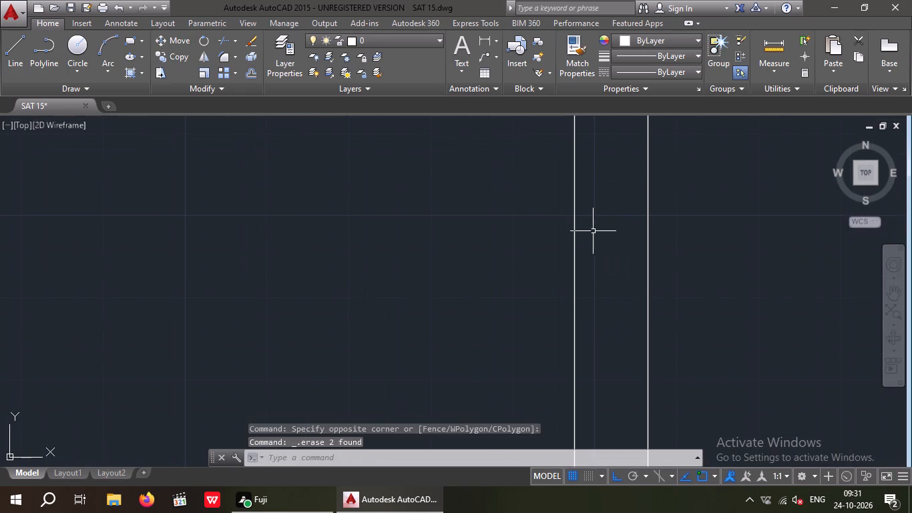
scroll(593, 231, down, 2)
scroll(442, 247, up, 5)
drag(421, 312, 406, 267)
click(405, 263)
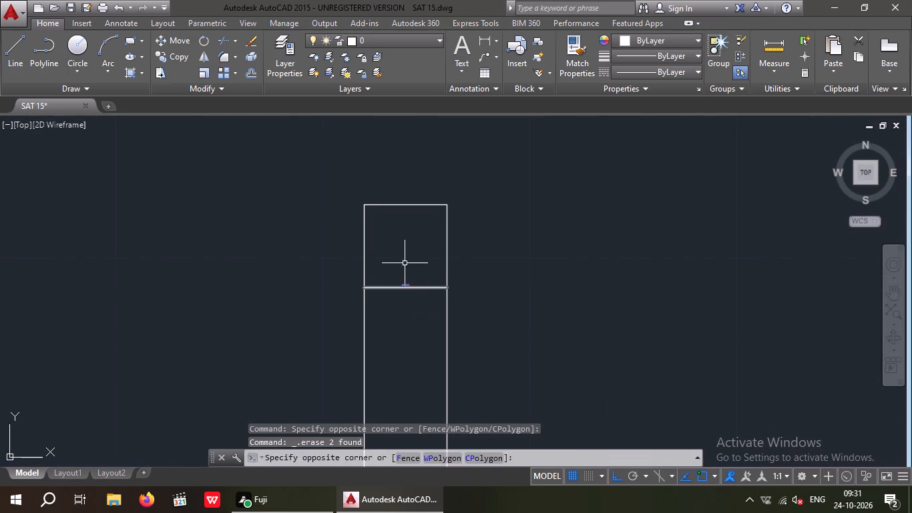
key(Delete)
Offset the upper line of the 9" horizontal wall 3'7.5" upward.
scroll(405, 263, down, 3)
middle_drag(570, 287, 517, 274)
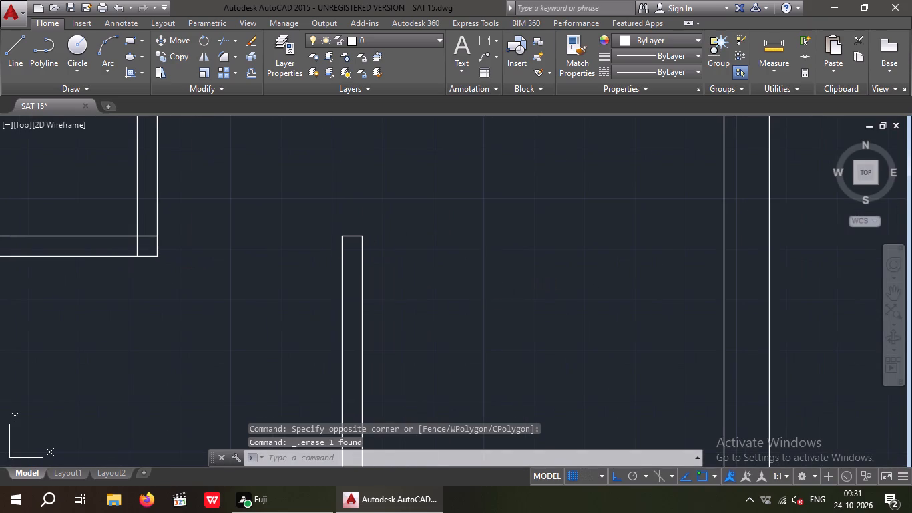
middle_drag(499, 303, 480, 212)
scroll(480, 224, down, 3)
key(Escape)
key(Escape)
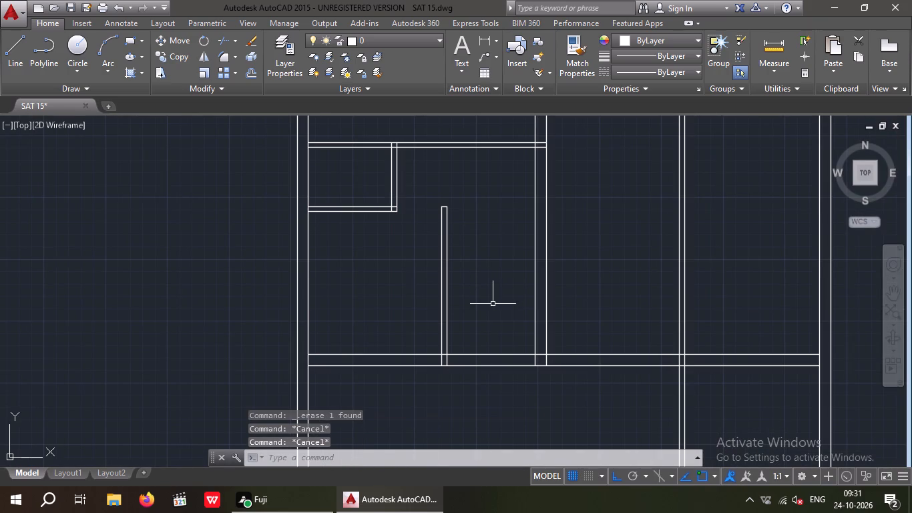
key(o)
key(Escape)
key(Escape)
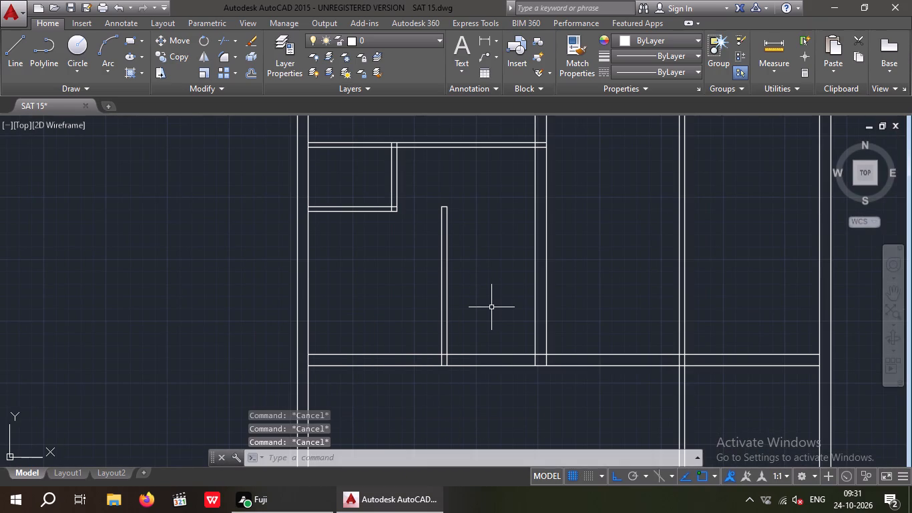
key(o)
key(Return)
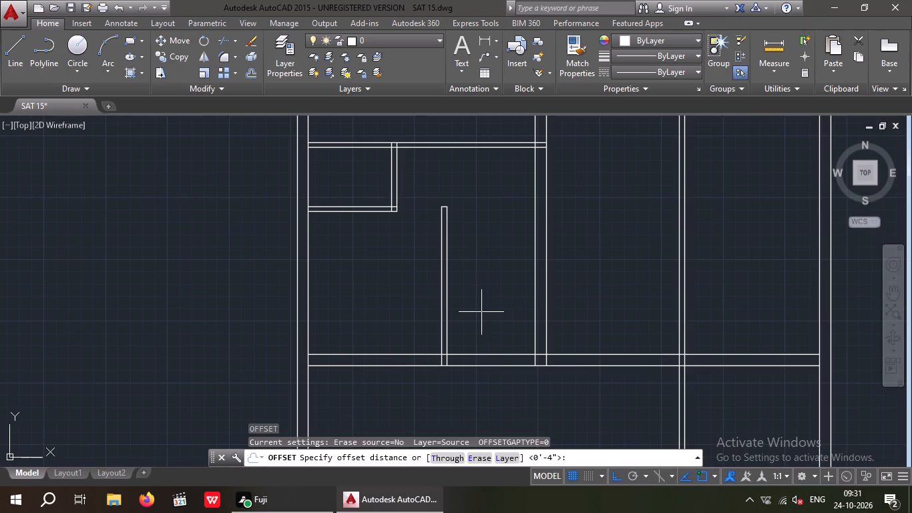
key(3)
key(apostrophe)
key(7)
key(period)
key(5)
key(shift+quotedbl)
key(Return)
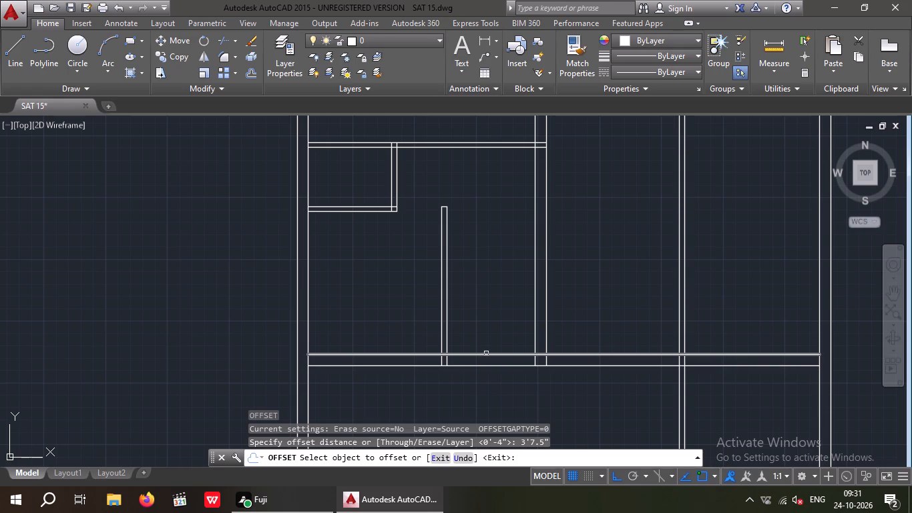
click(491, 355)
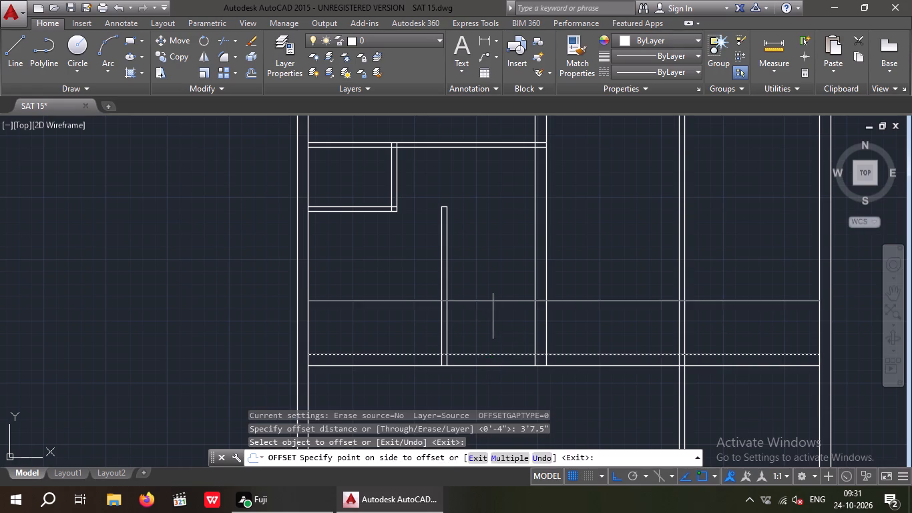
click(494, 313)
key(Escape)
key(Escape)
key(Escape)
Offset the new horizontal line 9" upward to form a 9" wall.
key(o)
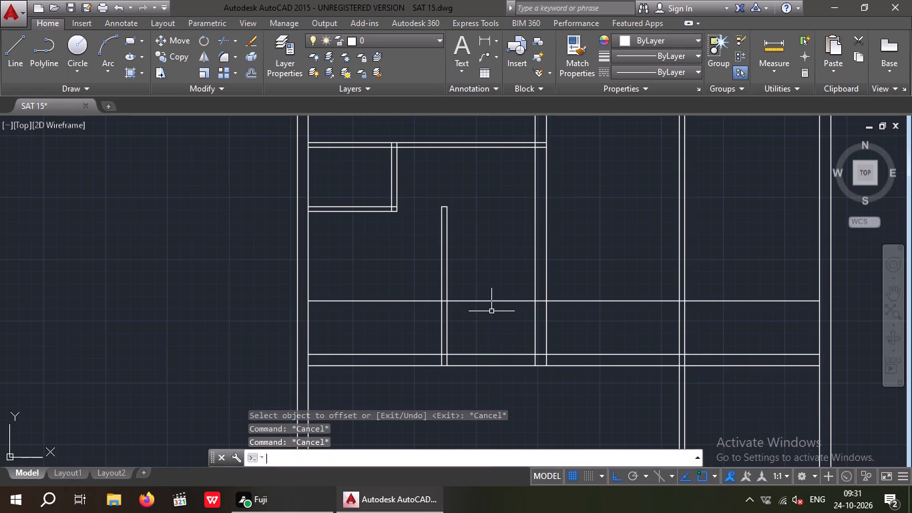
key(Return)
key(9)
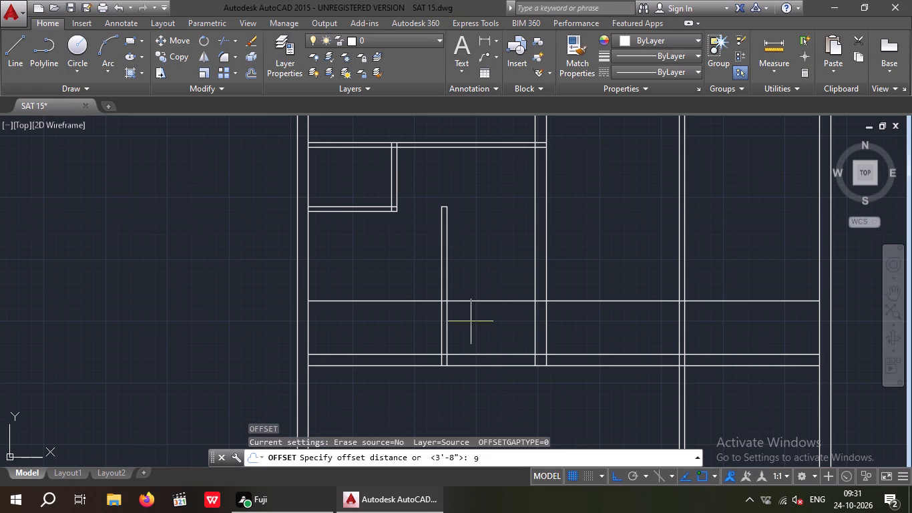
key(shift+quotedbl)
key(Return)
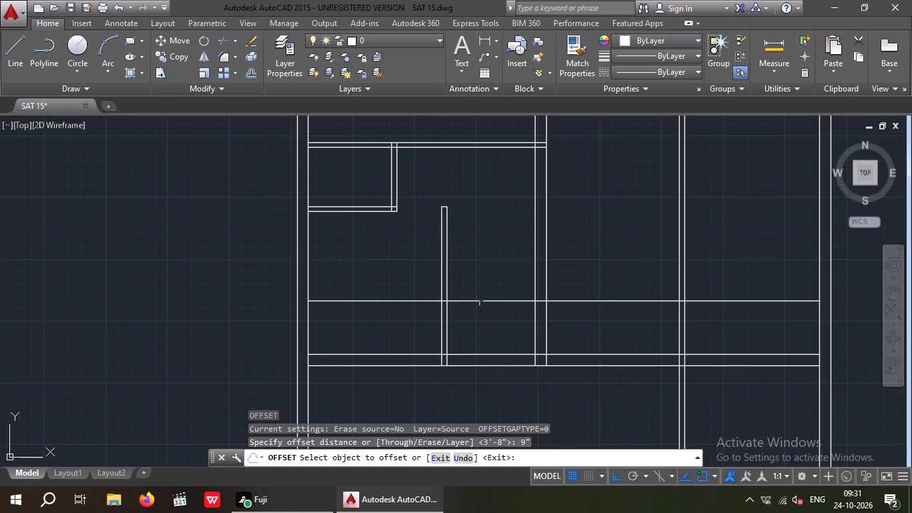
drag(482, 302, 482, 291)
click(482, 278)
key(Escape)
key(Escape)
key(Escape)
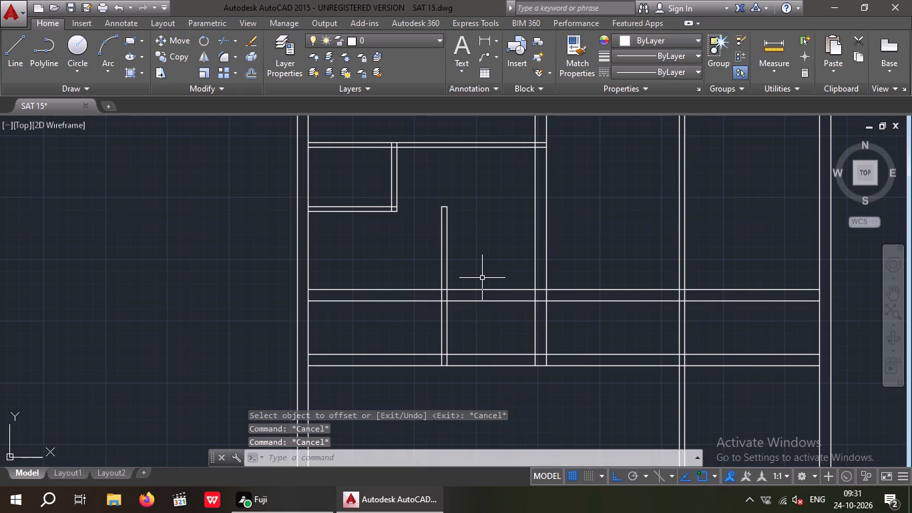
Trim the new 9" horizontal wall lines on both sides, keeping only the part between the short vertical partition and the central wall.
text(TR)
key(space)
key(space)
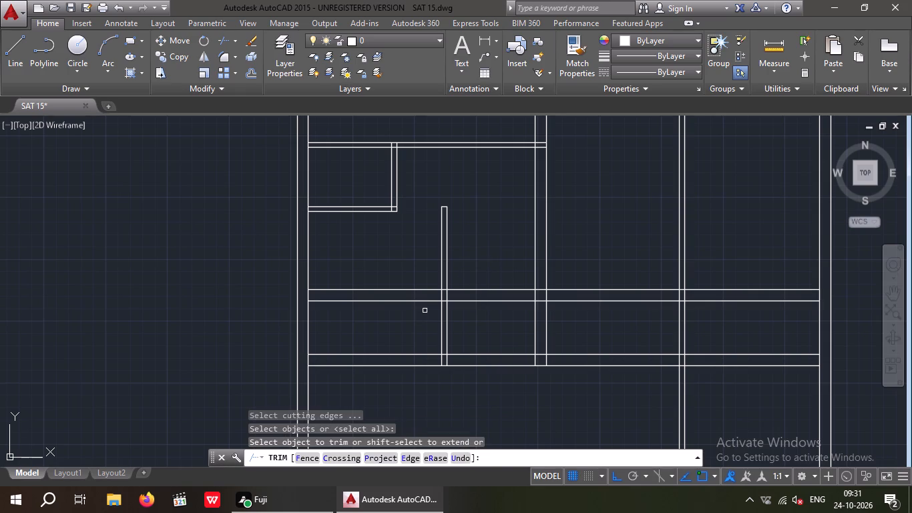
click(393, 259)
click(399, 317)
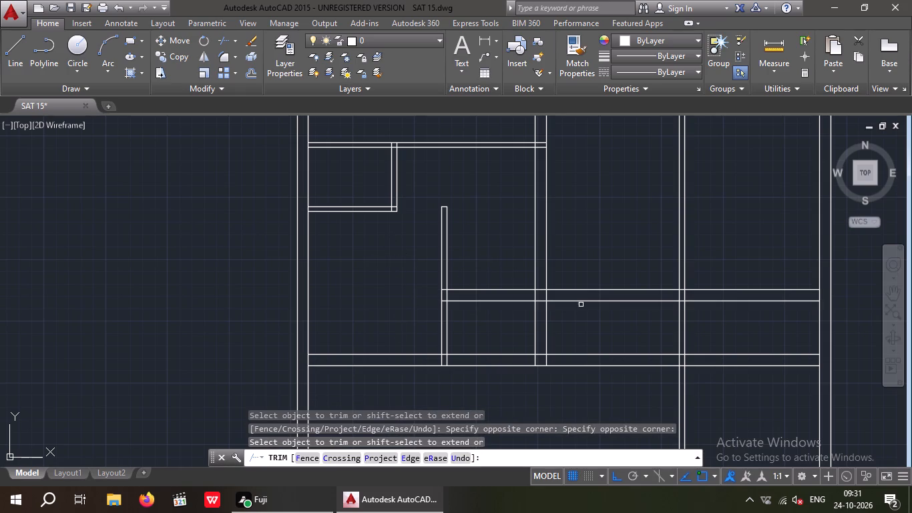
scroll(572, 299, up, 3)
drag(589, 356, 498, 269)
click(493, 238)
scroll(499, 233, down, 4)
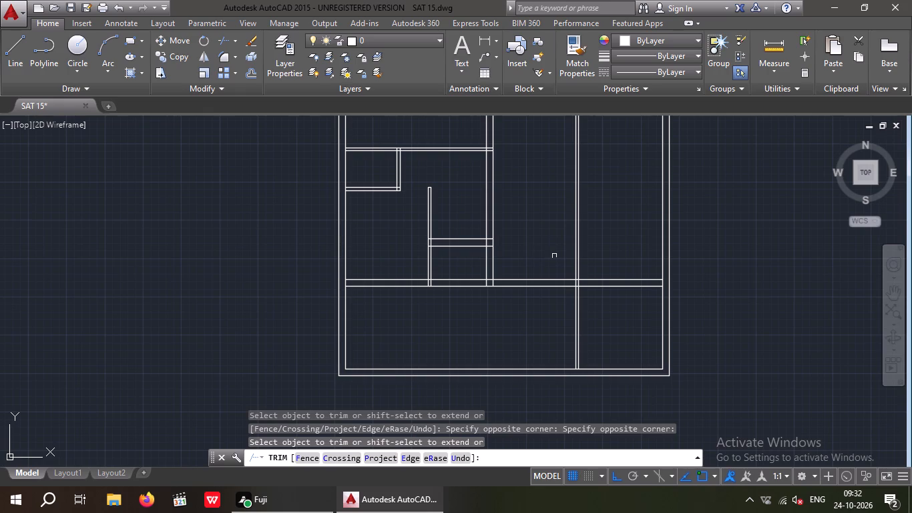
middle_drag(509, 333, 598, 334)
middle_click(600, 334)
middle_click(600, 334)
key(Escape)
key(Escape)
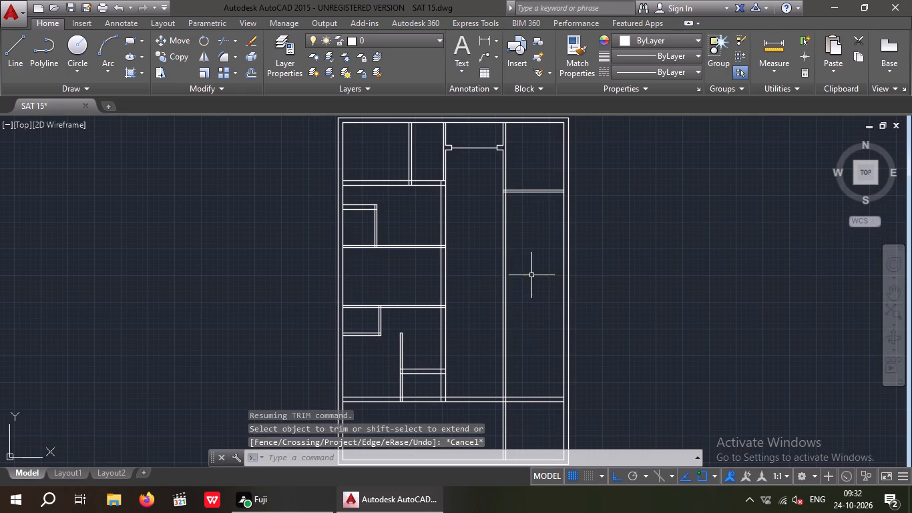
middle_drag(465, 297, 500, 209)
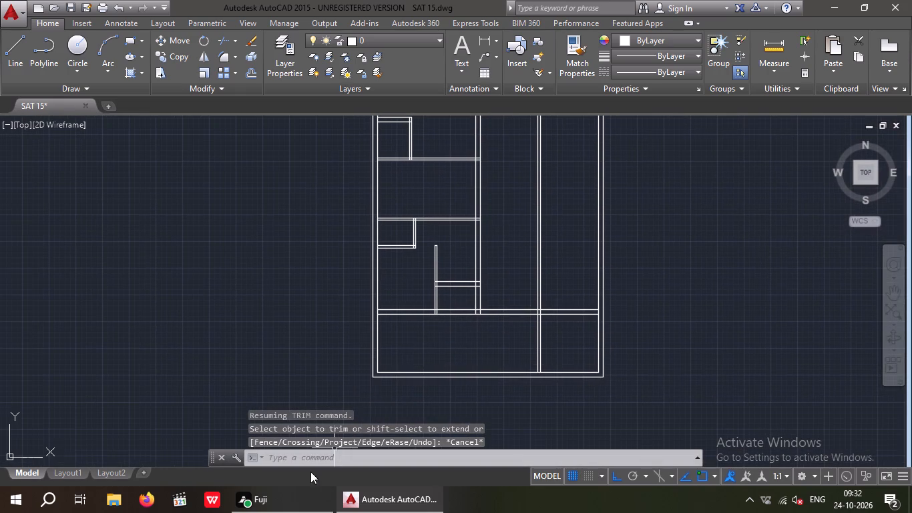
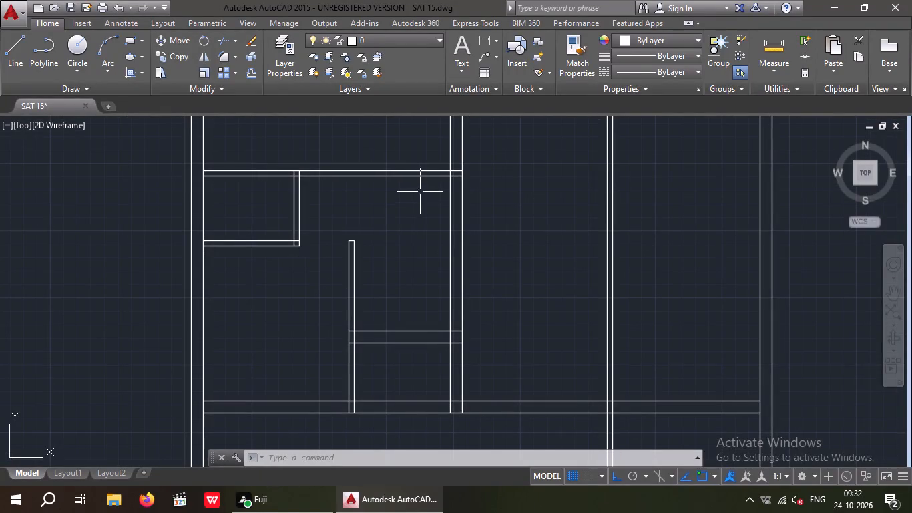
Offset the left outer wall's inner line 10'4.5" to the right, into the plan.
scroll(426, 196, down, 3)
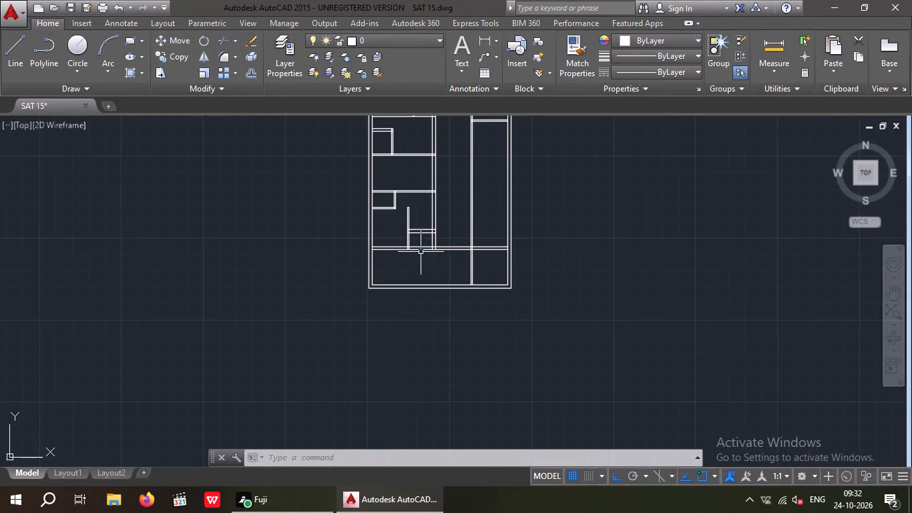
middle_click(418, 259)
middle_drag(383, 264, 366, 267)
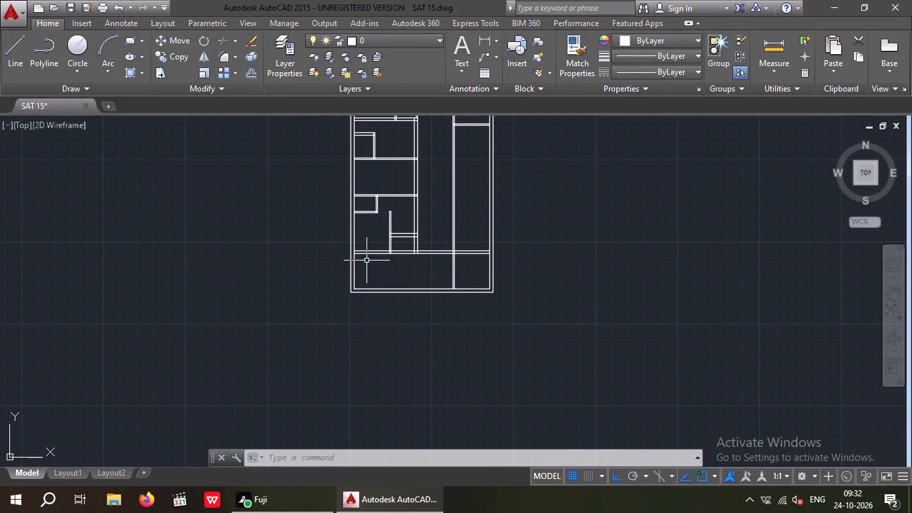
scroll(403, 275, up, 2)
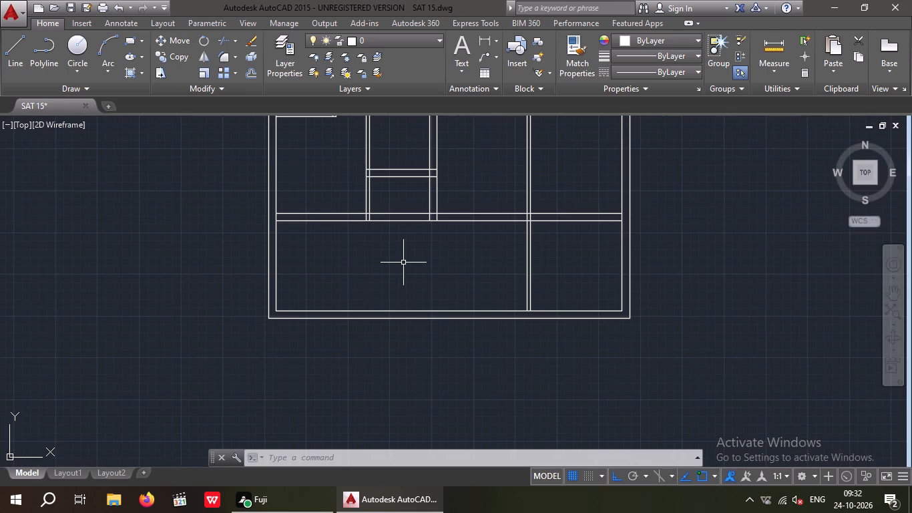
key(Escape)
key(Escape)
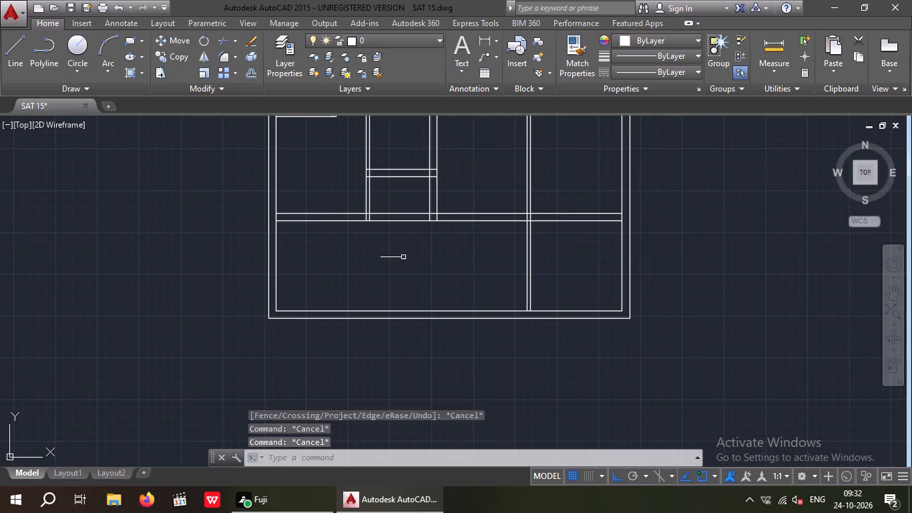
key(o)
key(Return)
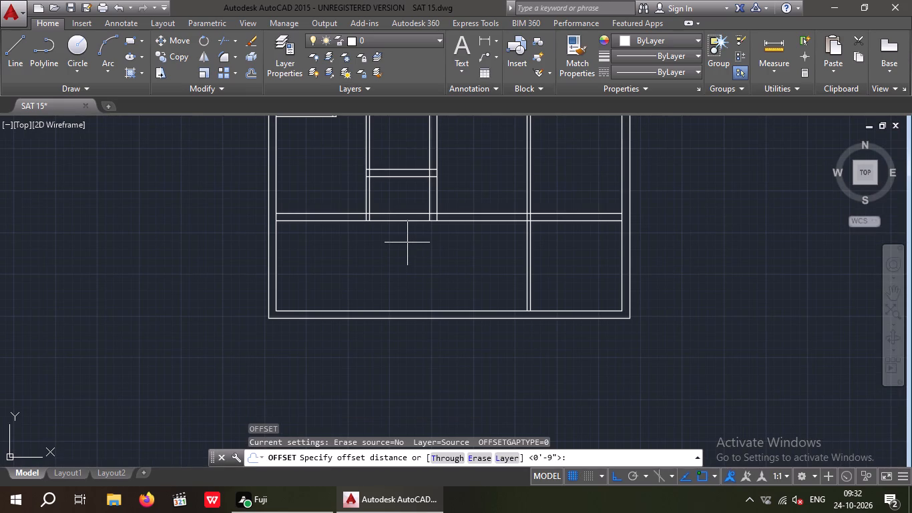
text(10)
key(apostrophe)
key(4)
text(.5)
key(shift+quotedbl)
key(Return)
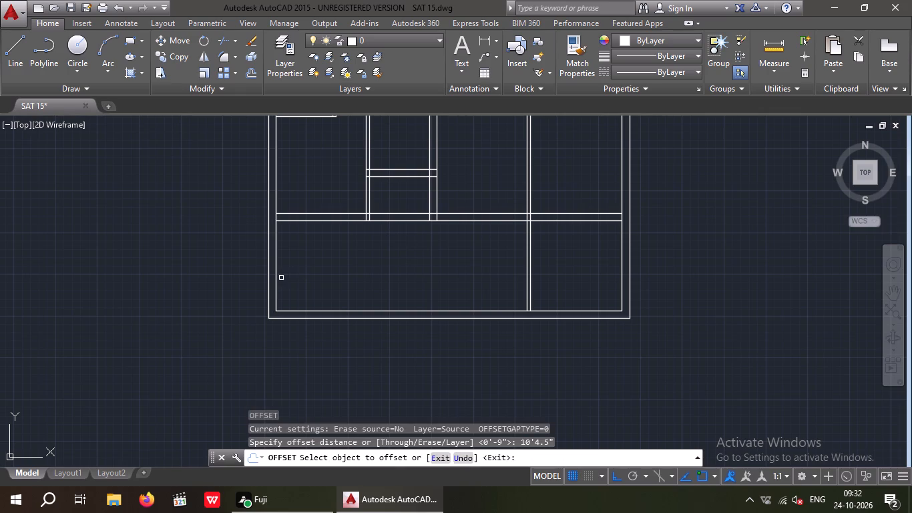
drag(277, 282, 369, 289)
click(449, 283)
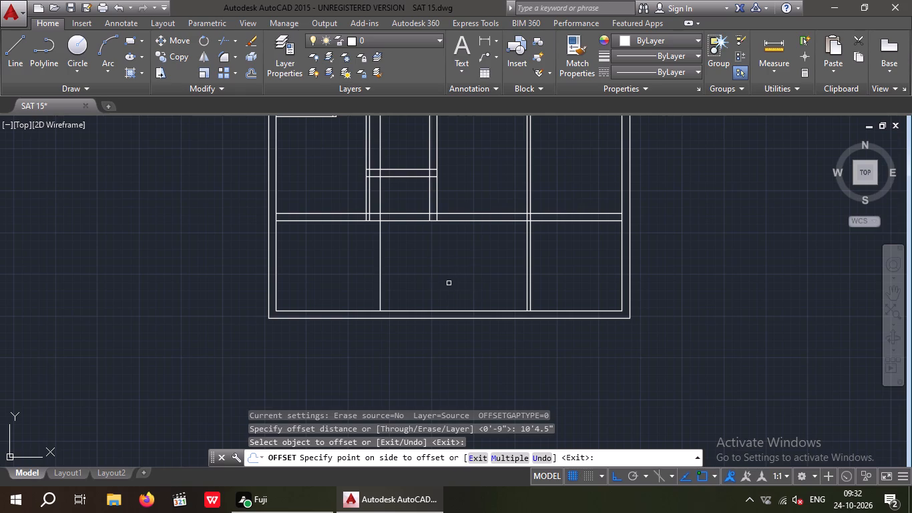
key(Escape)
key(Escape)
key(Escape)
Offset the new vertical line 4" to the right to form a 4" partition.
key(o)
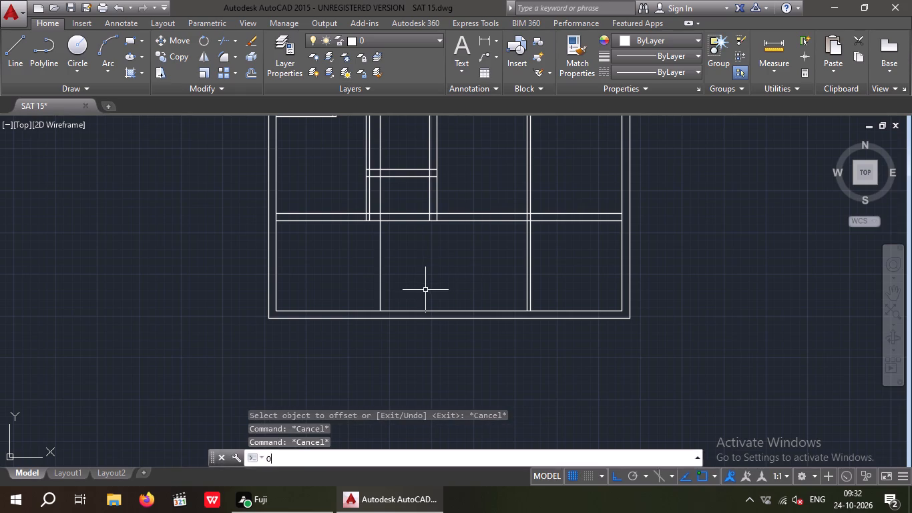
key(Return)
key(4)
key(shift+quotedbl)
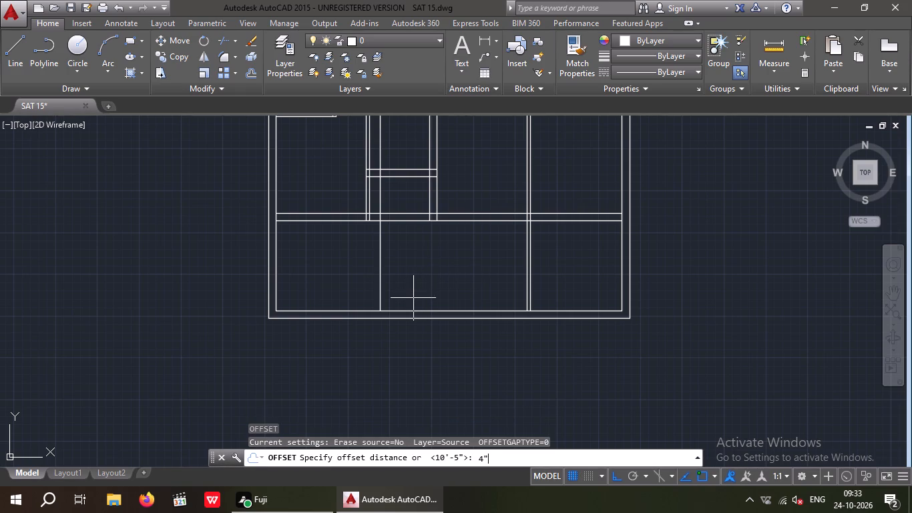
key(Return)
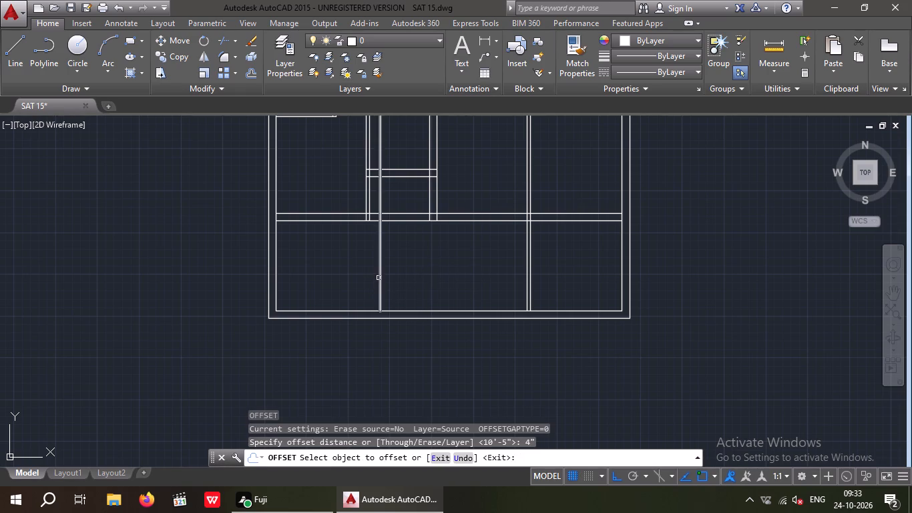
drag(381, 281, 389, 284)
click(397, 286)
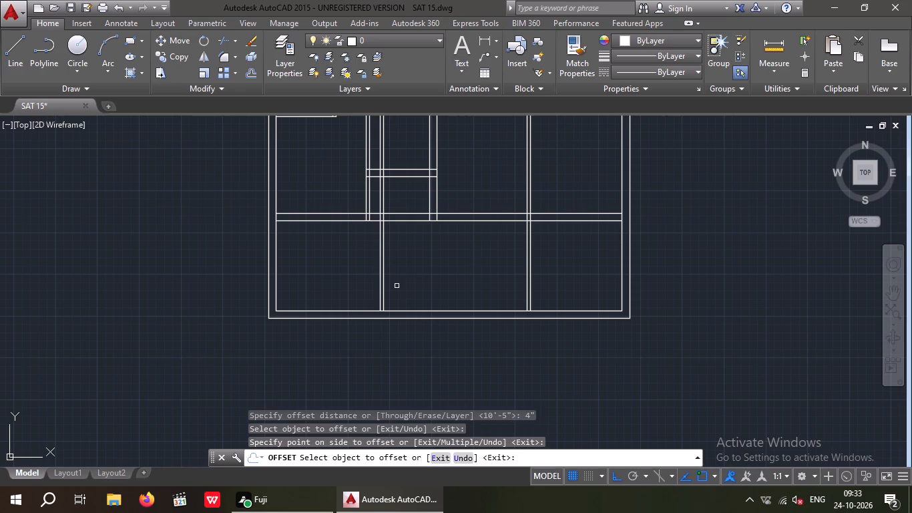
key(Escape)
key(Escape)
key(Escape)
Trim both lines of the new 4" partition above the upper line of the lowest full-width 9" horizontal wall.
text(TR)
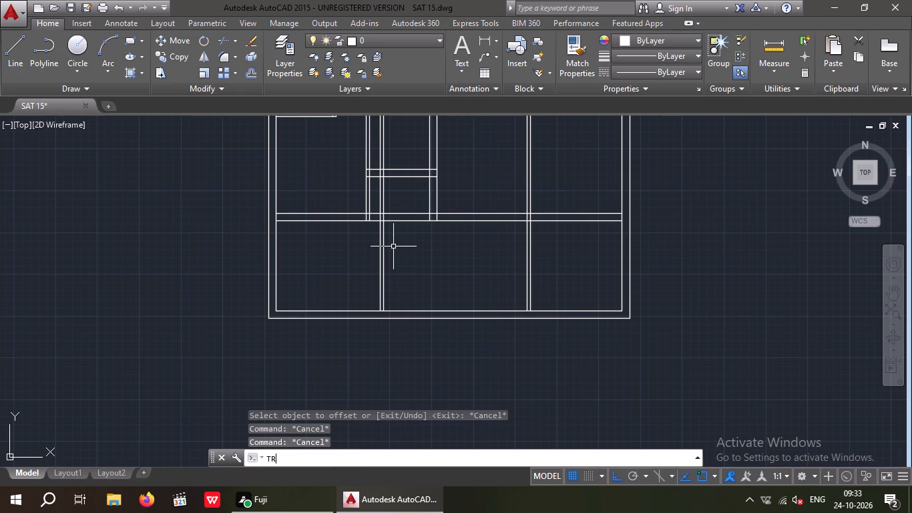
key(space)
key(space)
scroll(382, 203, up, 5)
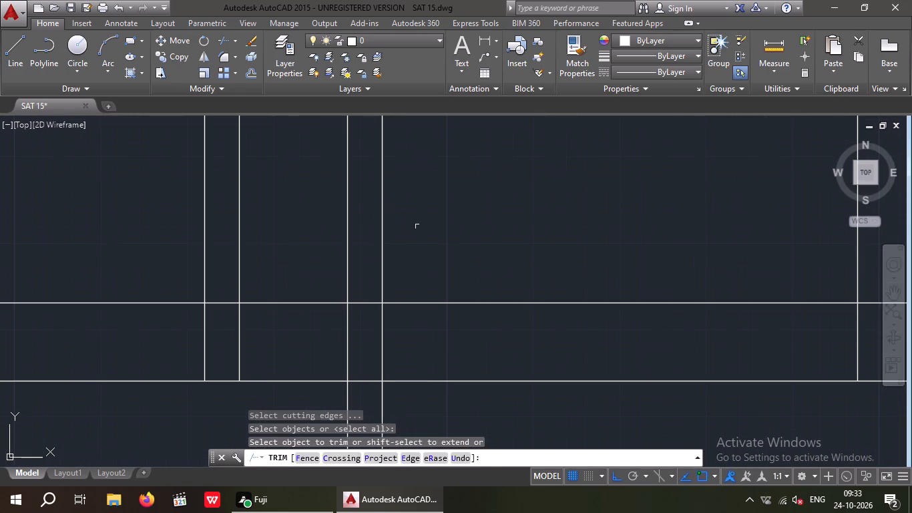
drag(418, 222, 349, 264)
click(320, 264)
scroll(332, 232, down, 4)
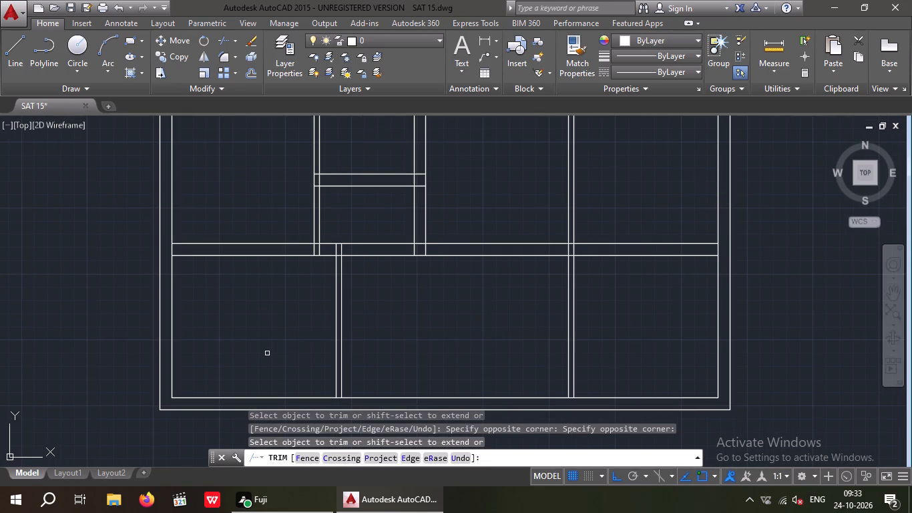
middle_drag(267, 353, 343, 351)
scroll(267, 353, down, 1)
key(Escape)
key(Escape)
key(Escape)
Offset the right line of the new bottom-area partition 5' to the right.
scroll(339, 348, up, 1)
key(o)
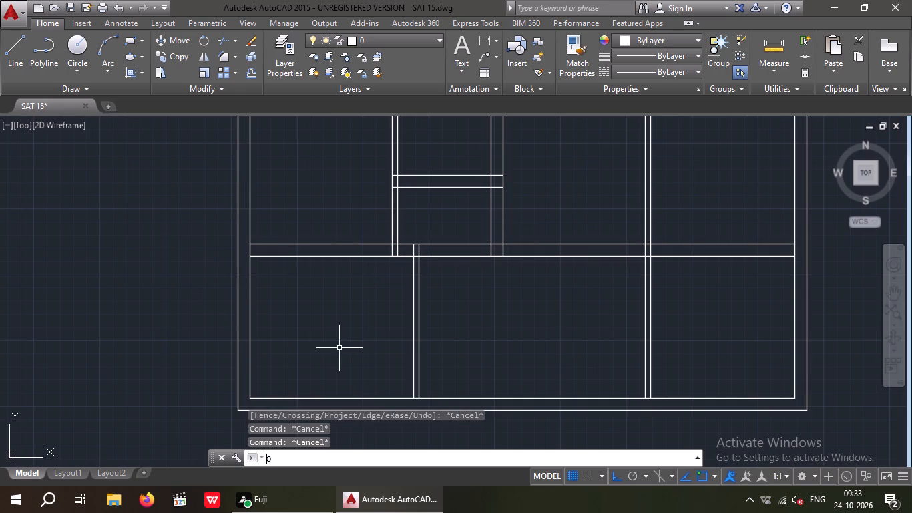
key(Escape)
key(Escape)
key(Escape)
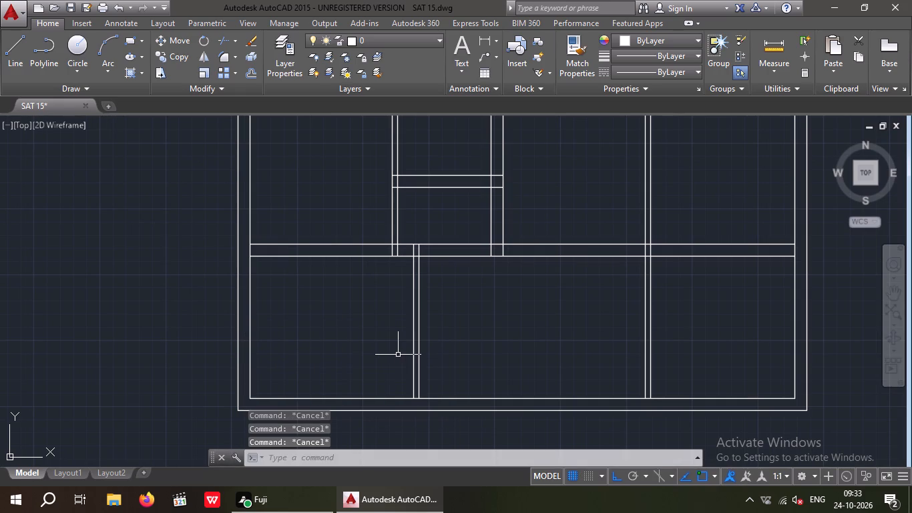
key(Escape)
key(o)
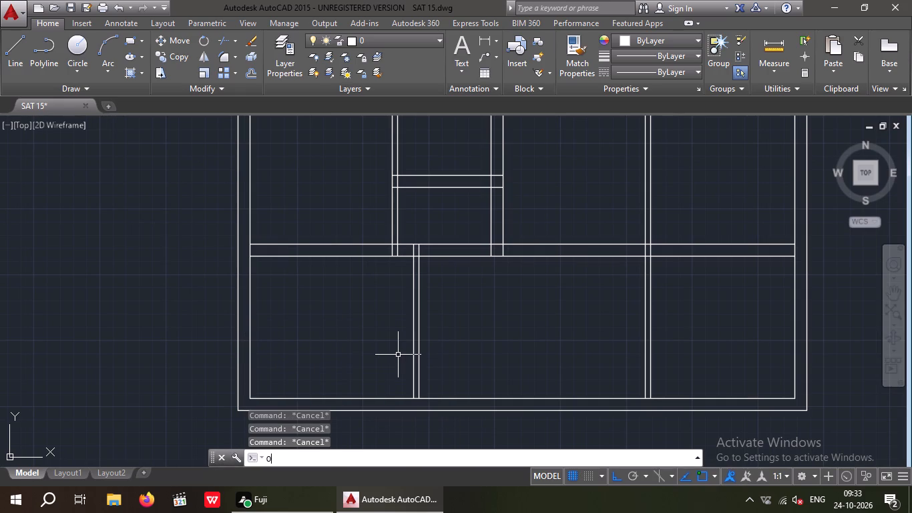
key(Return)
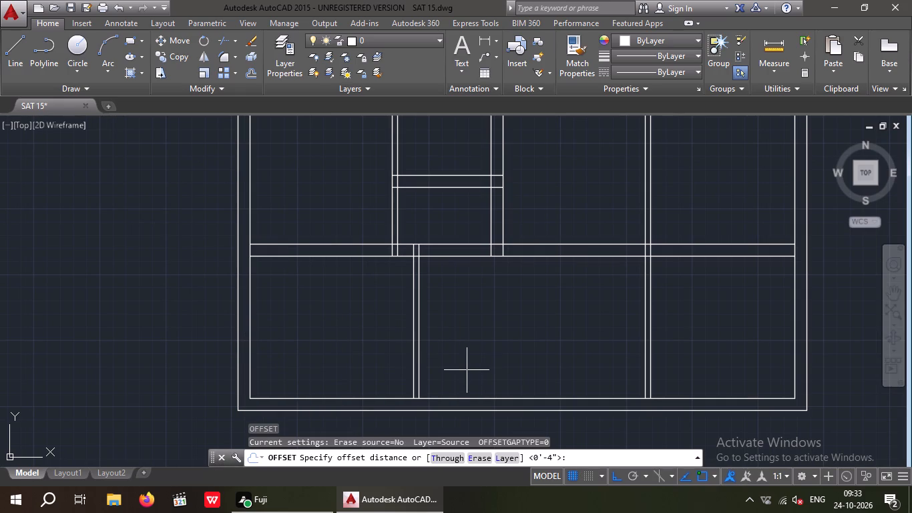
key(5)
key(apostrophe)
key(Return)
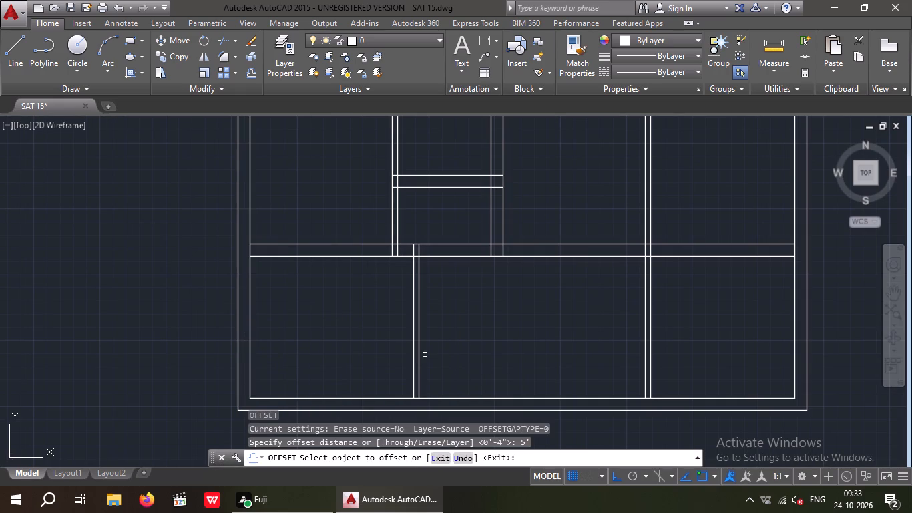
click(419, 361)
click(496, 368)
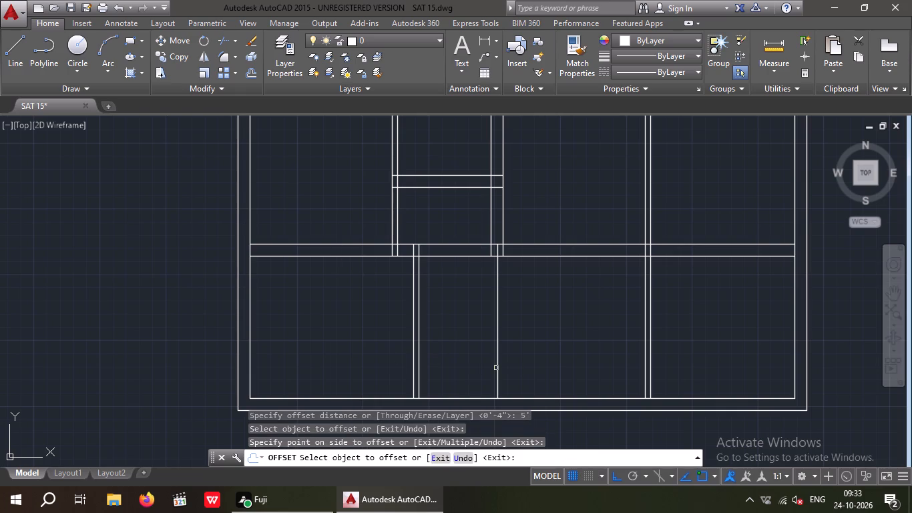
key(Escape)
key(Escape)
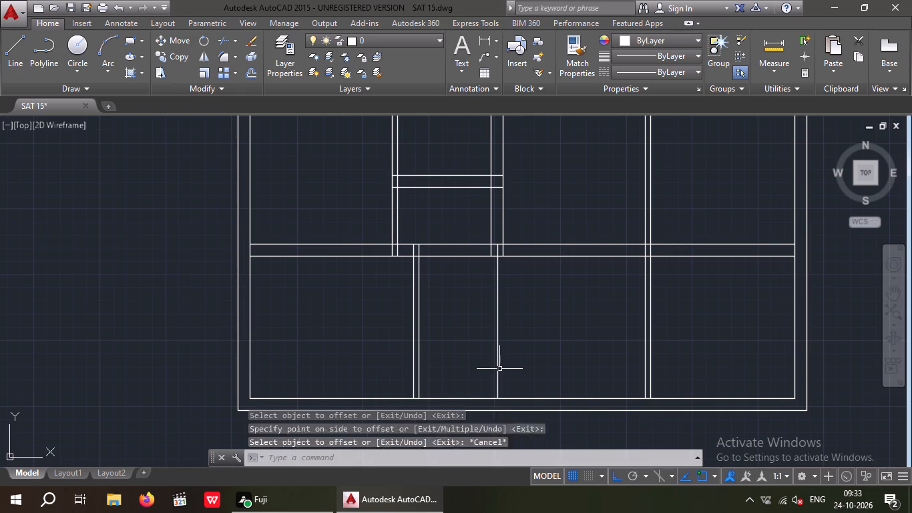
key(Escape)
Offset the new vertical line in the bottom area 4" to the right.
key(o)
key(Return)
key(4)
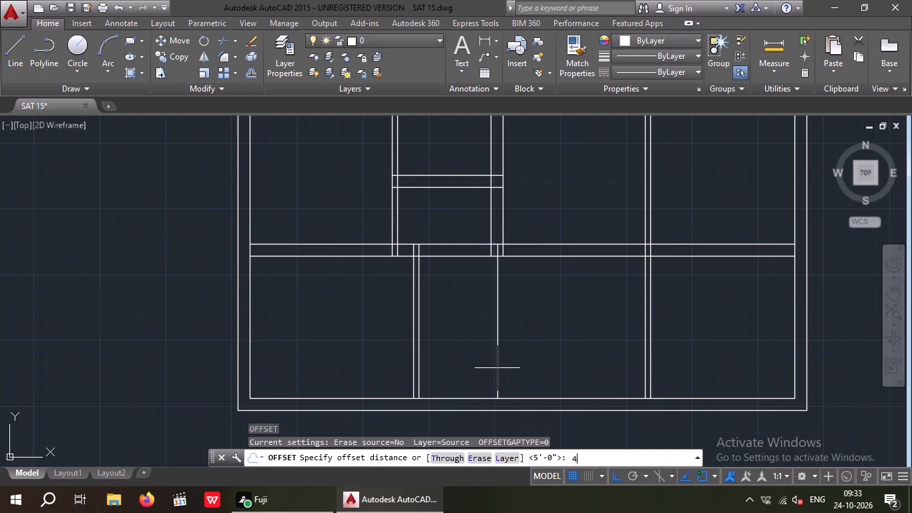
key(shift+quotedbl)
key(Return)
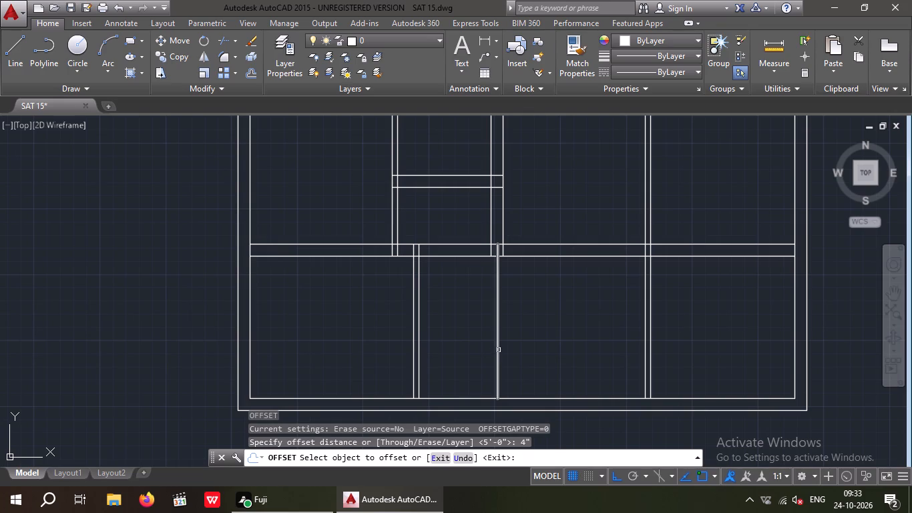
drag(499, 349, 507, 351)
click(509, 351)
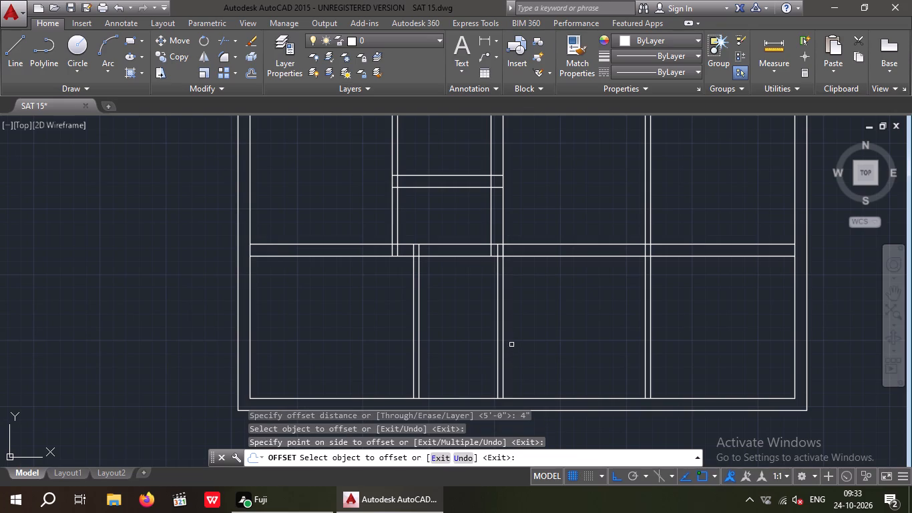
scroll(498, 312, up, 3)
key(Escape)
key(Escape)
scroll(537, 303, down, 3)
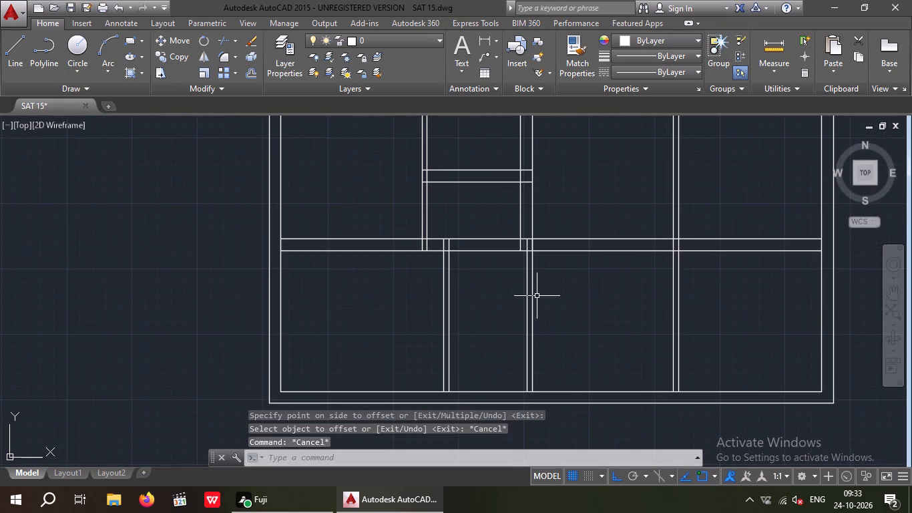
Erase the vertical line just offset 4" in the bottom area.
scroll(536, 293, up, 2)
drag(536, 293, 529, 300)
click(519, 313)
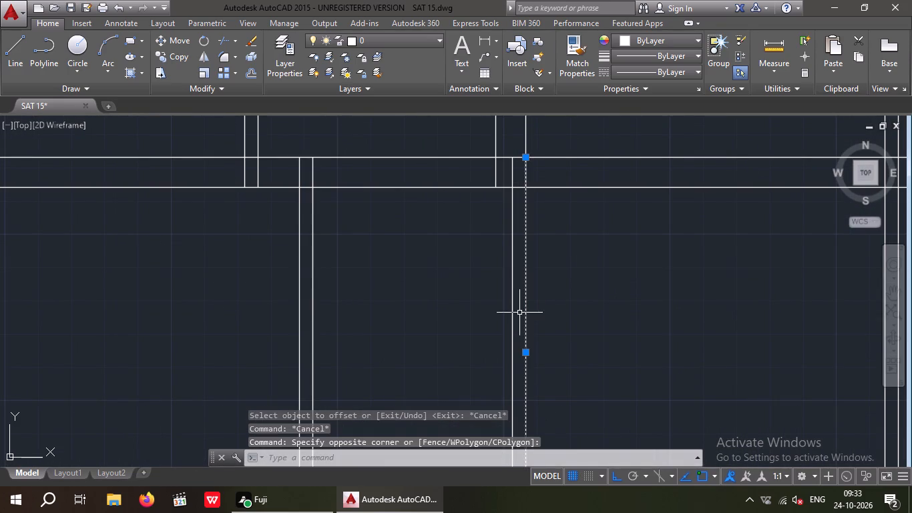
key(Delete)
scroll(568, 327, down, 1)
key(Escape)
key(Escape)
Extend the central 9" wall's right line down to the inner line of the bottom outer wall.
text(E3)
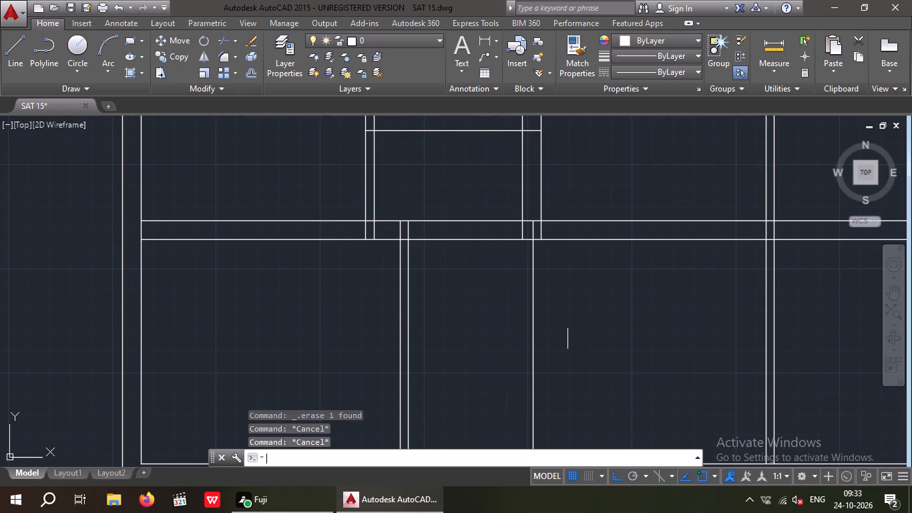
key(Escape)
key(Escape)
key(Escape)
key(e)
key(x)
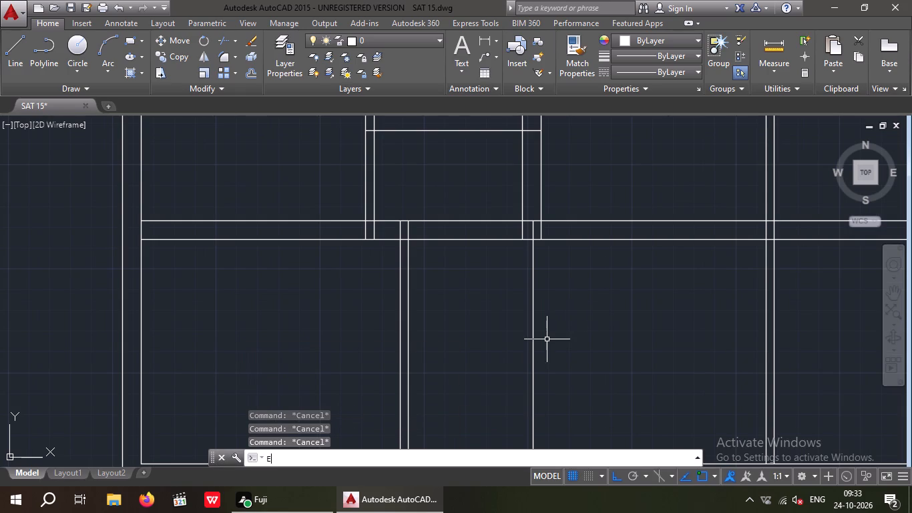
key(space)
key(space)
scroll(539, 285, down, 1)
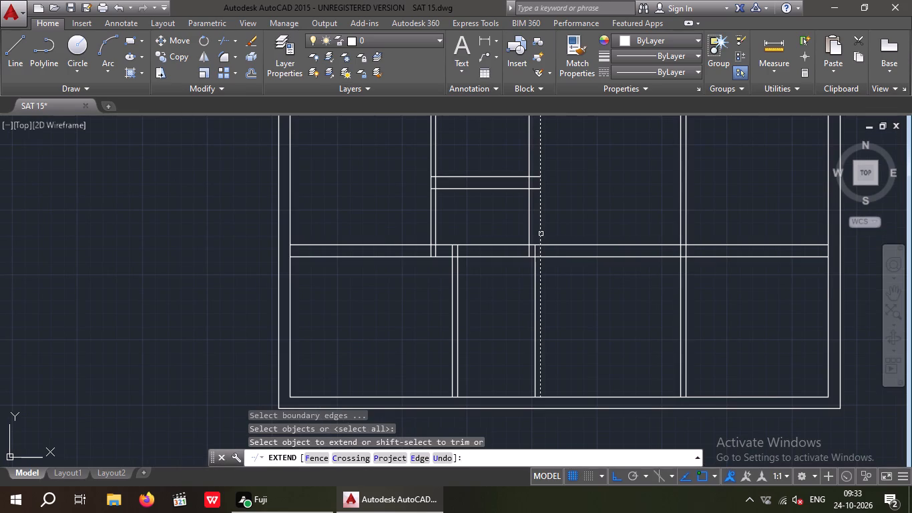
click(541, 234)
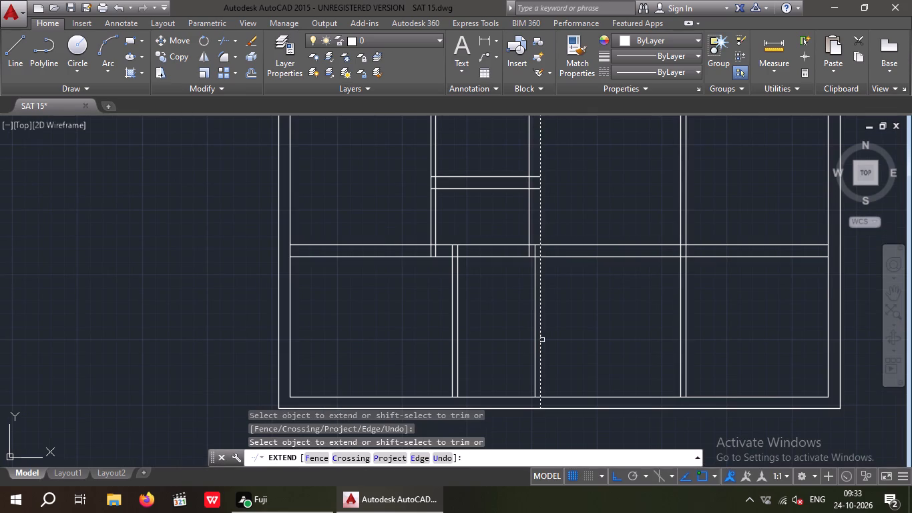
key(Escape)
key(Escape)
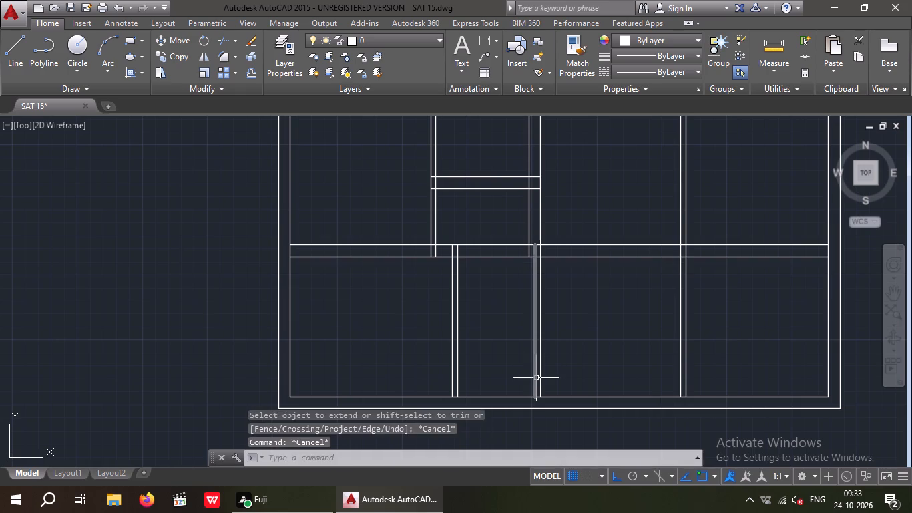
Offset the inner line of the bottom outer wall 5'7.5" upward into the bottom area.
key(Escape)
key(Escape)
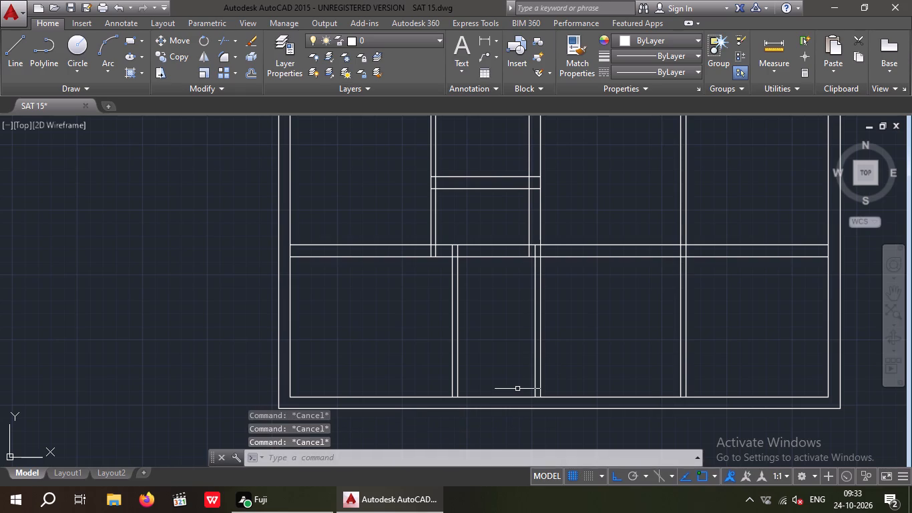
key(o)
key(Return)
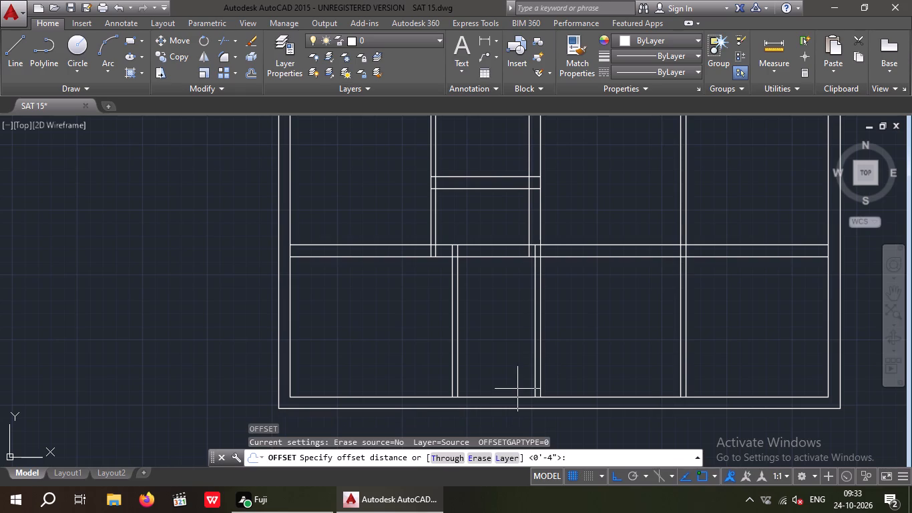
key(5)
key(apostrophe)
text(7.)
key(5)
key(shift+quotedbl)
key(Return)
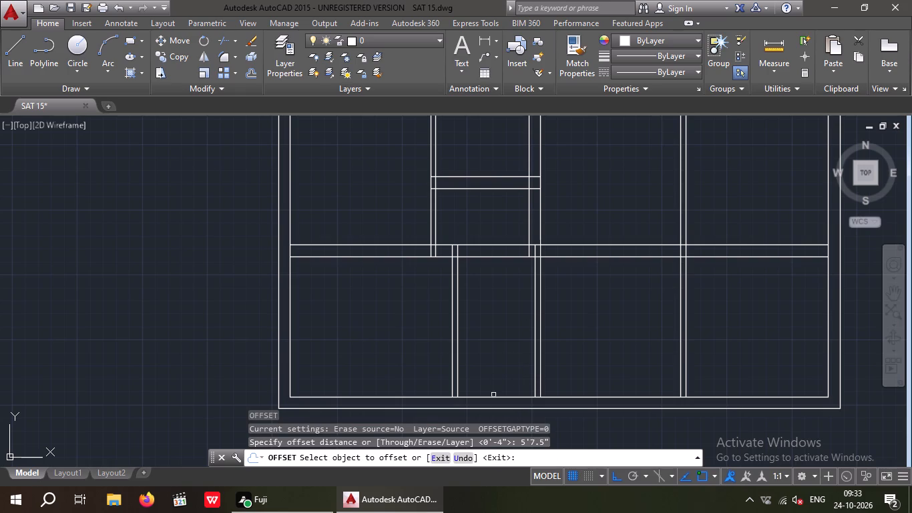
drag(493, 396, 493, 385)
click(499, 360)
key(Escape)
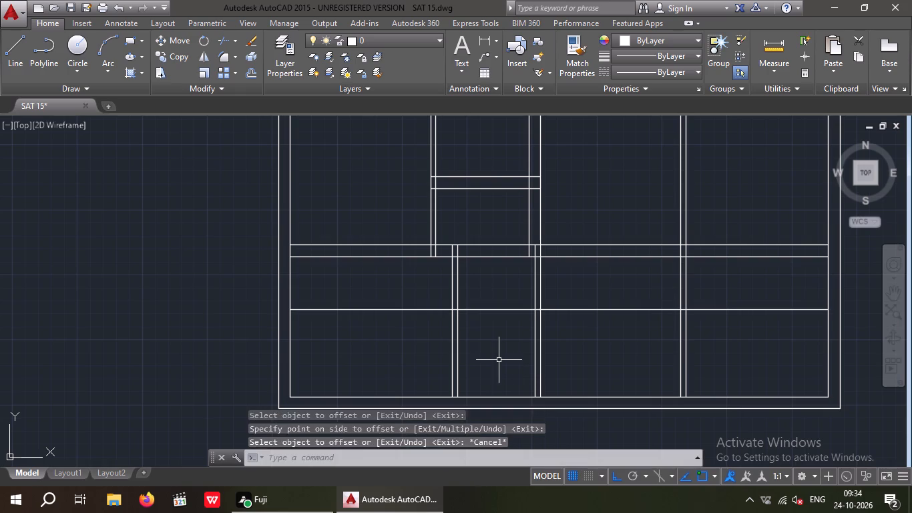
Offset the new horizontal line in the bottom area 4" upward.
key(Escape)
key(o)
key(Return)
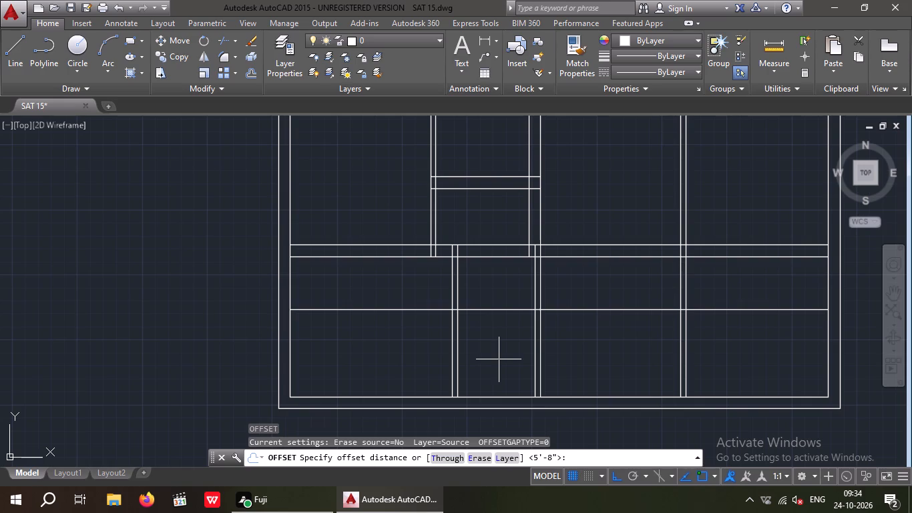
key(4)
key(shift+quotedbl)
key(Return)
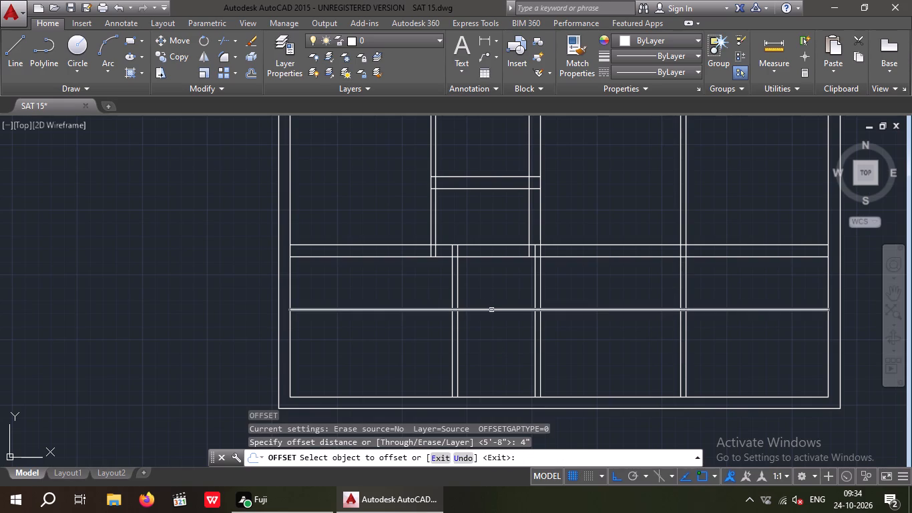
drag(491, 310, 499, 287)
click(500, 285)
key(Escape)
key(Escape)
key(Escape)
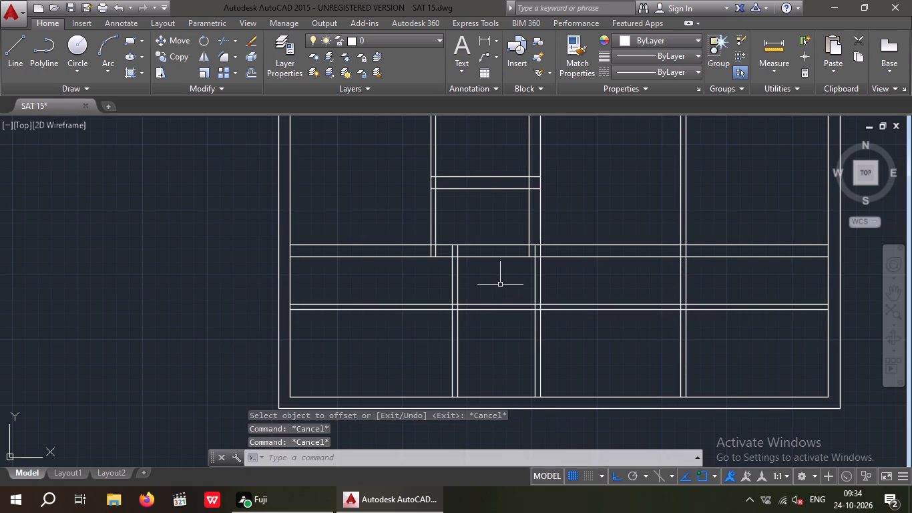
Trim the new 4" horizontal wall out of the bottom-left room and the bay between the central wall and the right partition.
text(TR)
key(space)
key(space)
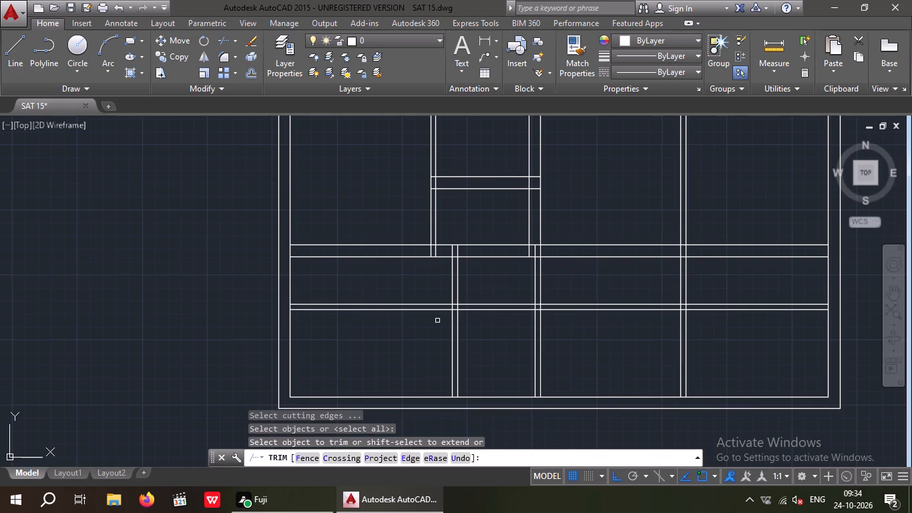
drag(431, 327, 414, 330)
click(380, 283)
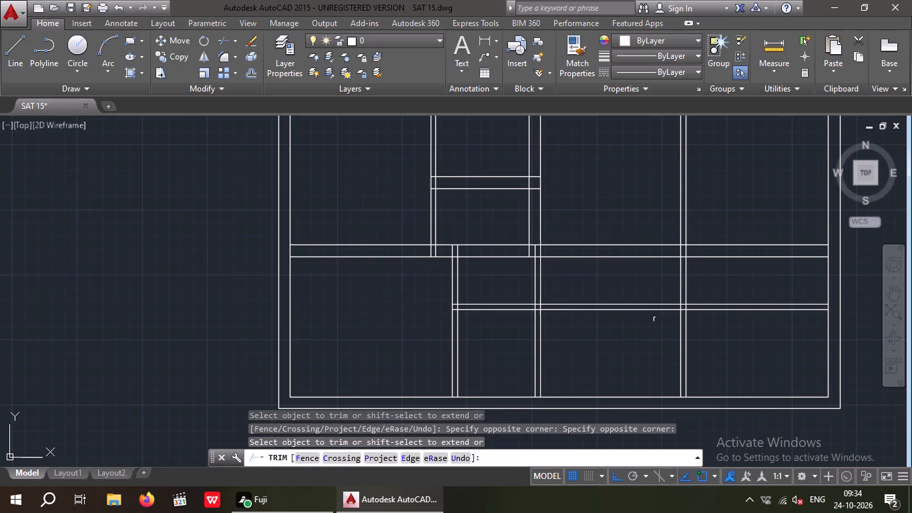
drag(616, 328, 604, 299)
click(598, 283)
key(Escape)
key(Escape)
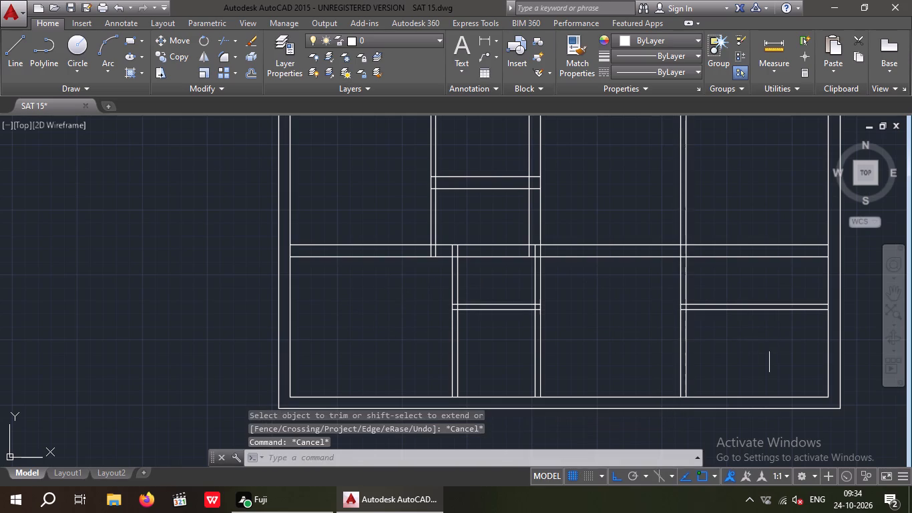
Erase the two leftover 4" horizontal wall lines in the bottom-right room.
drag(771, 349, 752, 325)
click(736, 291)
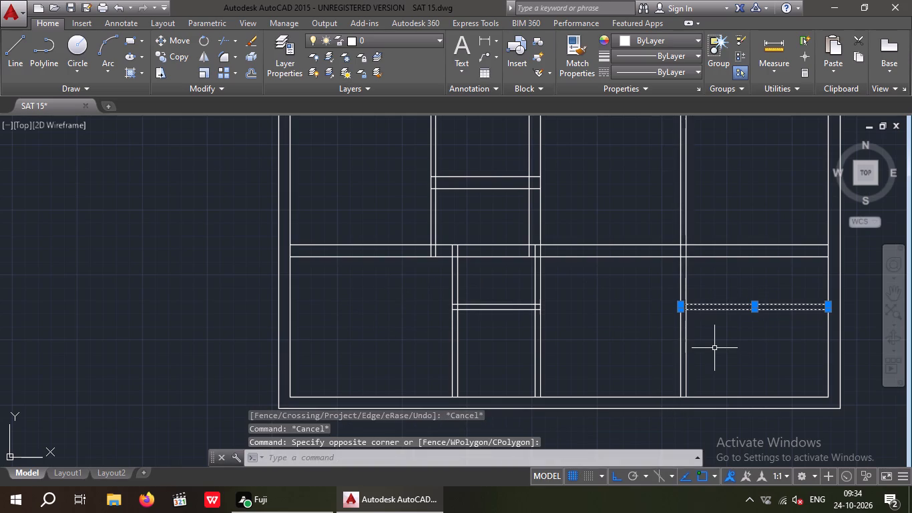
key(Delete)
Examine the whole floor plan from the top rooms down to the bottom area.
middle_drag(515, 333, 476, 374)
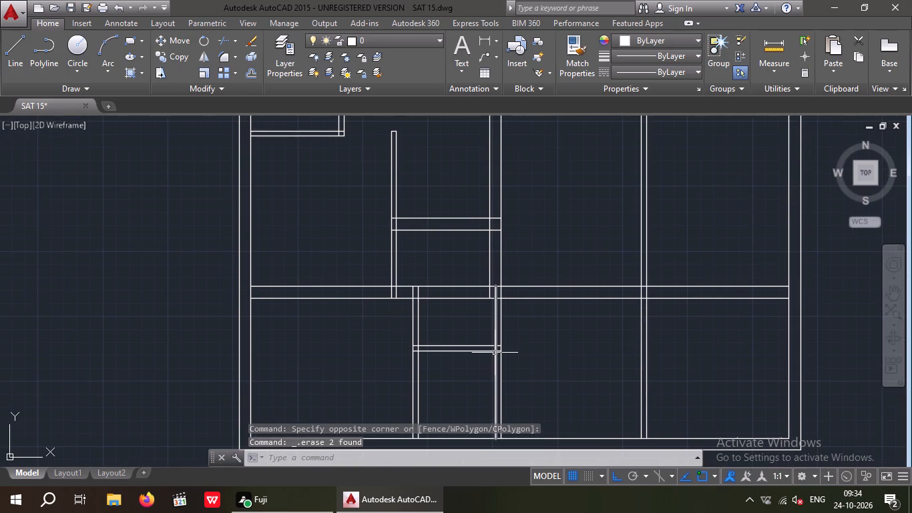
scroll(495, 353, down, 1)
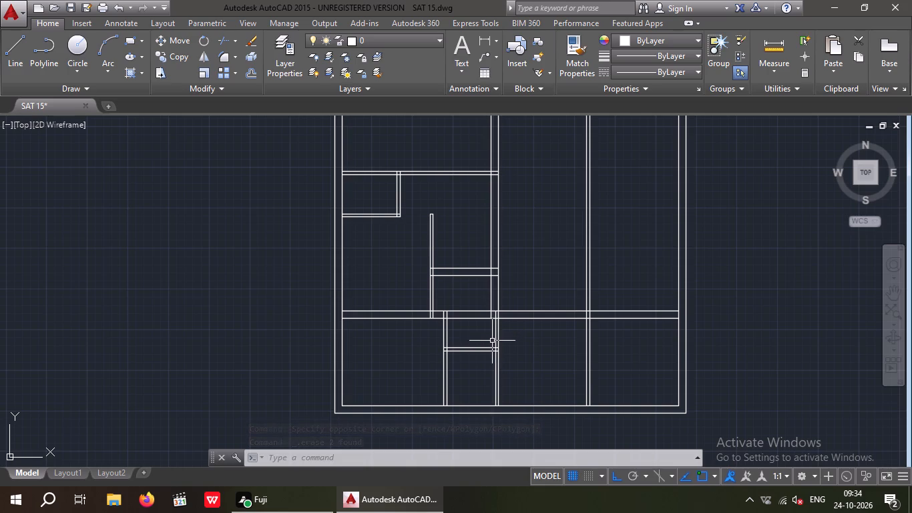
middle_drag(526, 355, 505, 463)
scroll(514, 306, down, 1)
middle_drag(513, 309, 501, 342)
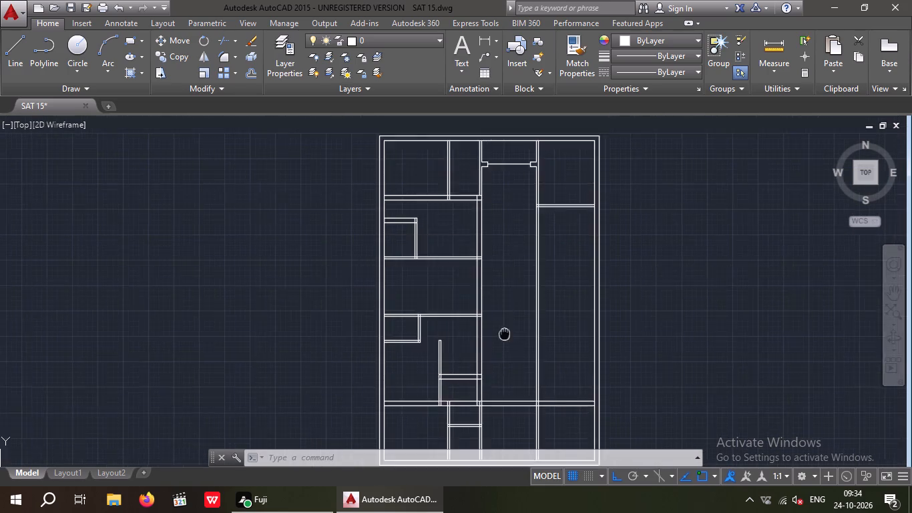
middle_drag(501, 342, 479, 389)
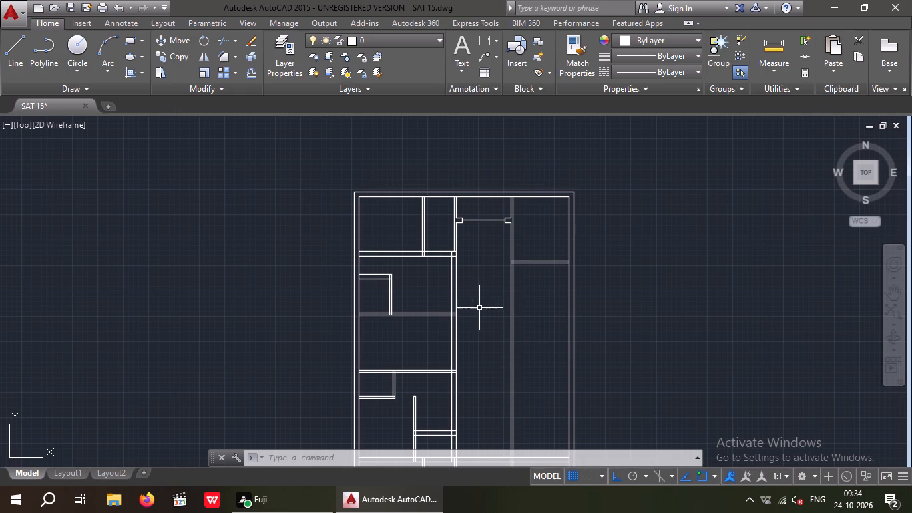
middle_drag(517, 347, 407, 184)
middle_drag(393, 221, 396, 297)
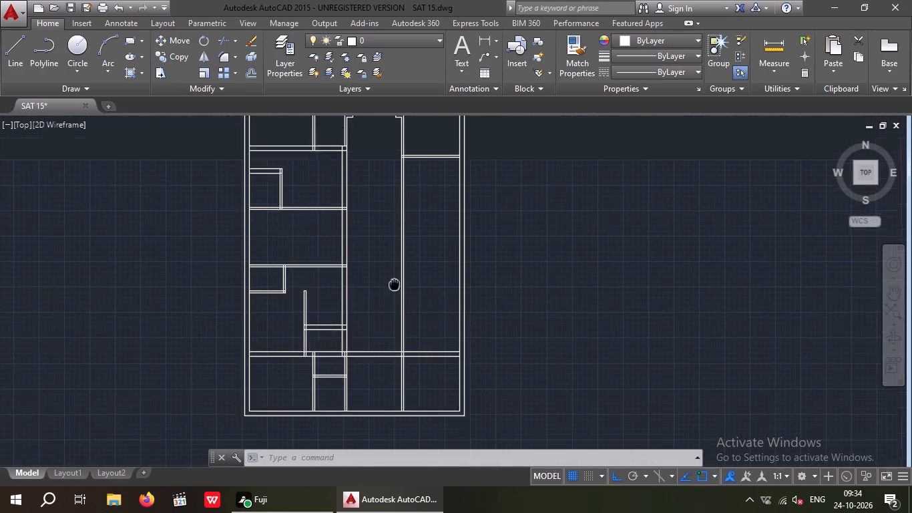
middle_drag(396, 297, 399, 313)
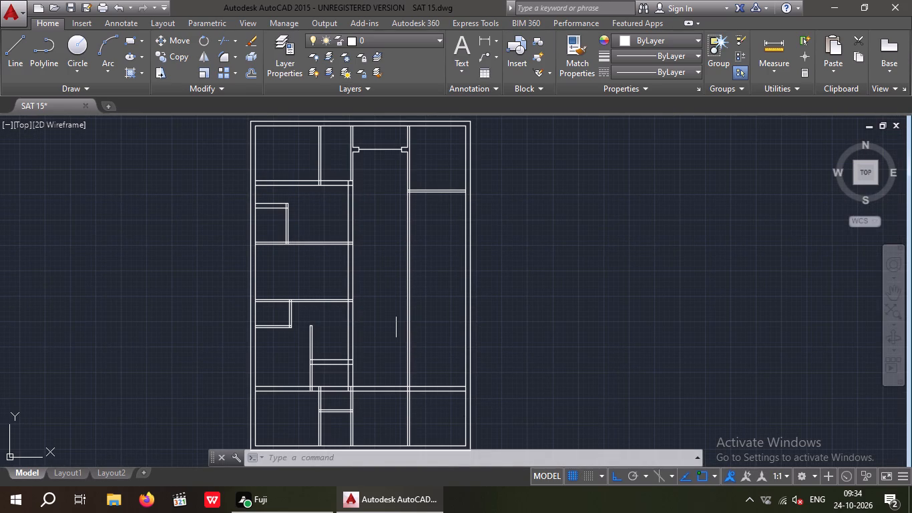
Trim the lower 9" horizontal wall's two lines out of the central passage and the right-hand room.
key(Escape)
key(Escape)
key(t)
key(r)
key(space)
key(space)
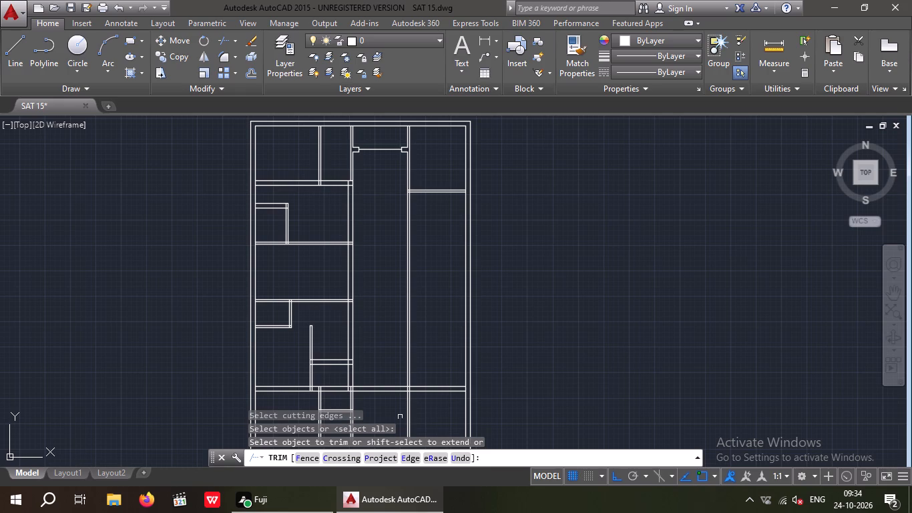
middle_drag(390, 403, 396, 354)
scroll(389, 353, up, 2)
drag(389, 352, 379, 333)
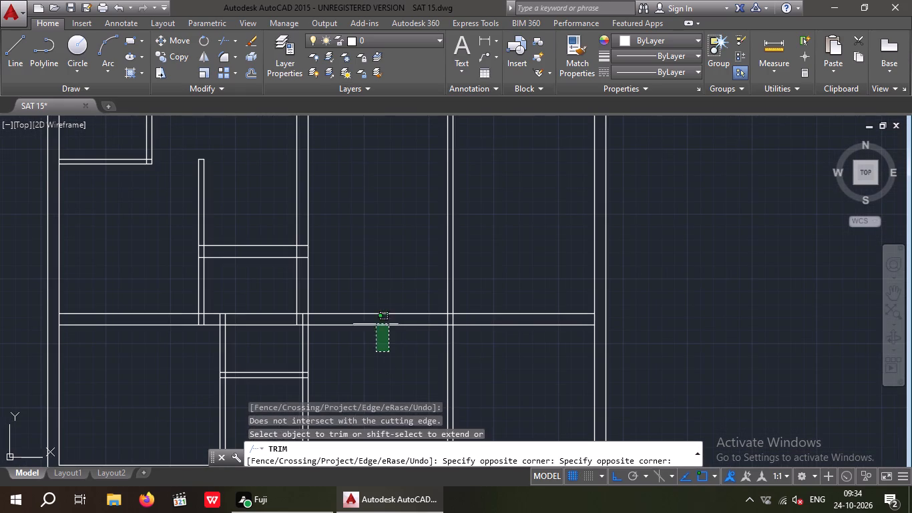
click(364, 295)
drag(532, 365, 525, 361)
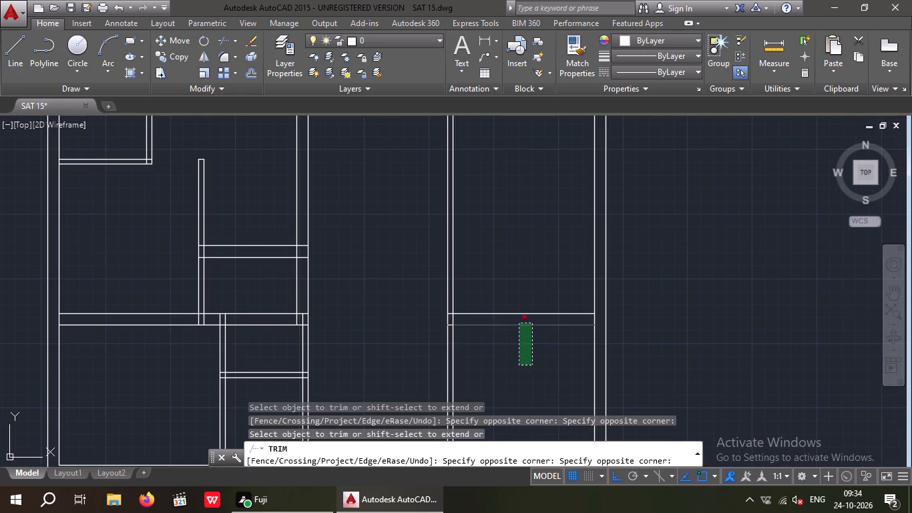
click(511, 299)
key(Escape)
key(Escape)
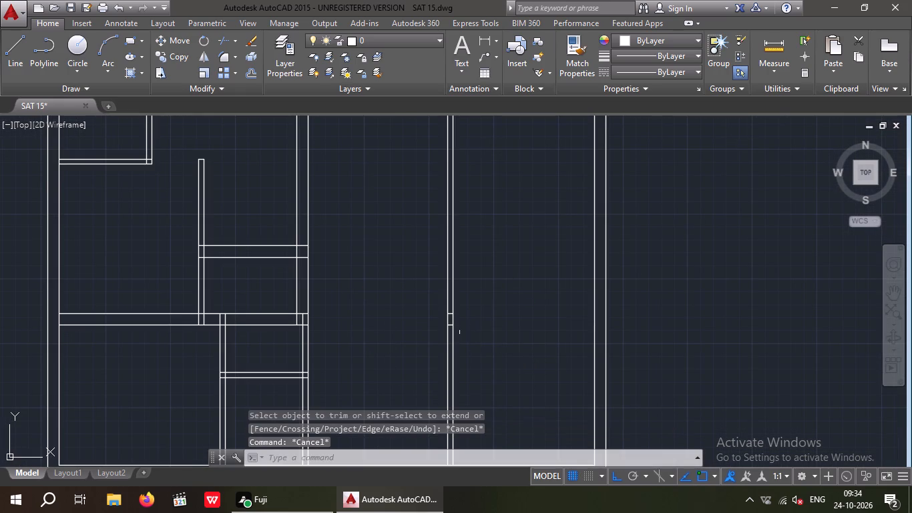
Erase the two short horizontal line remnants inside the right 4" vertical partition.
scroll(446, 320, up, 7)
middle_drag(457, 347, 481, 305)
scroll(475, 336, down, 3)
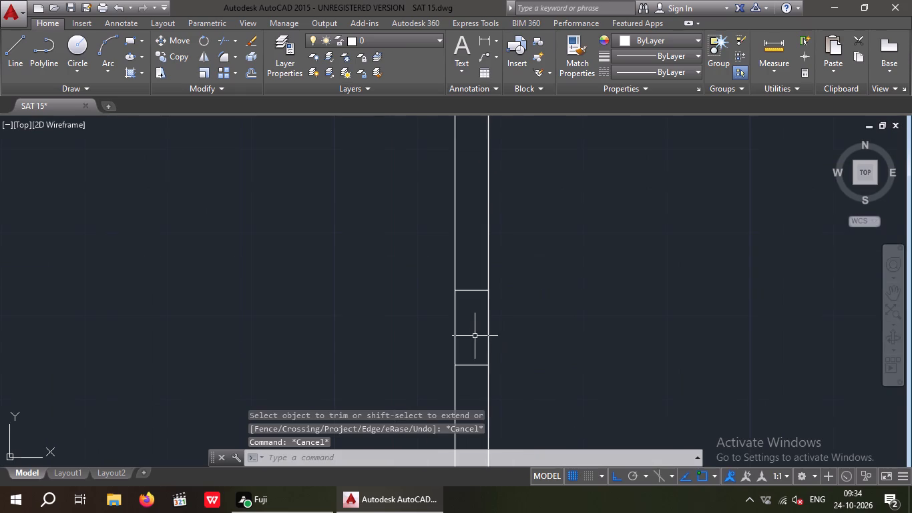
drag(475, 374, 475, 351)
drag(470, 278, 476, 274)
key(Delete)
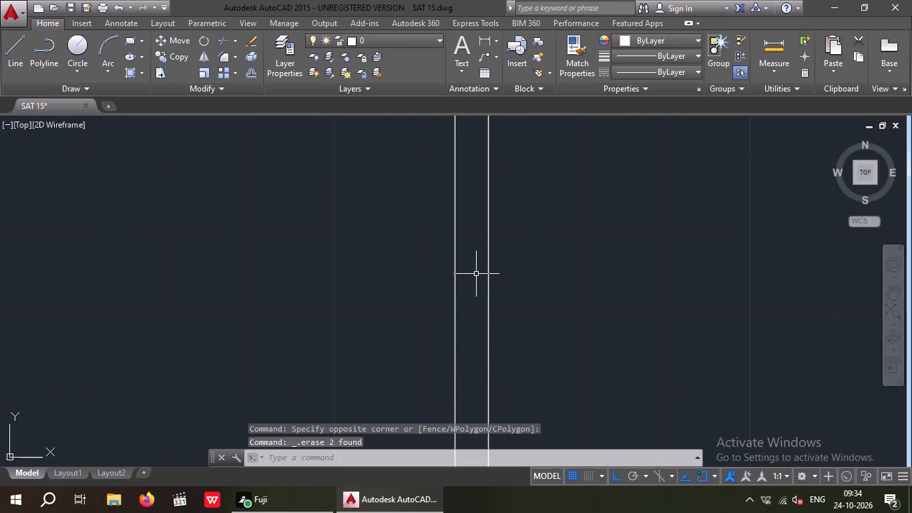
Save the drawing.
scroll(479, 286, down, 2)
middle_drag(470, 309, 425, 444)
scroll(506, 304, down, 3)
middle_drag(503, 310, 477, 386)
key(Escape)
key(Escape)
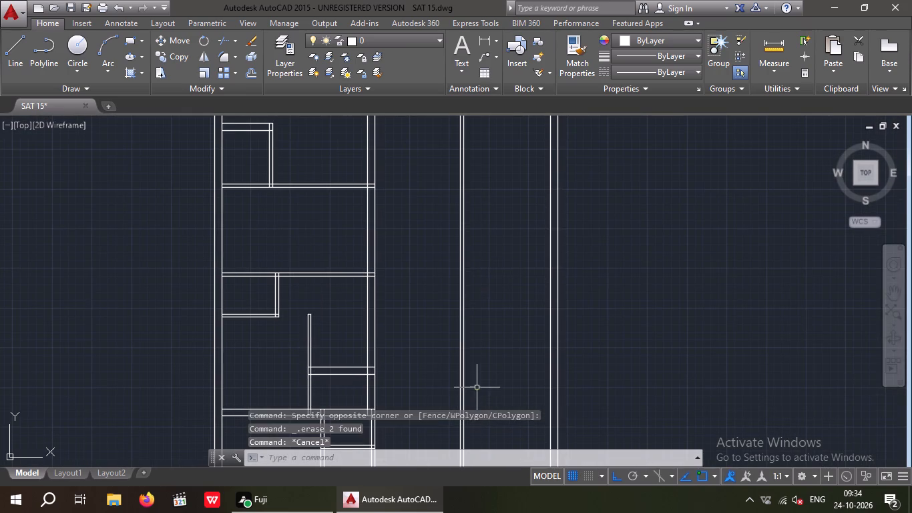
key(ctrl+s)
key(ctrl+s)
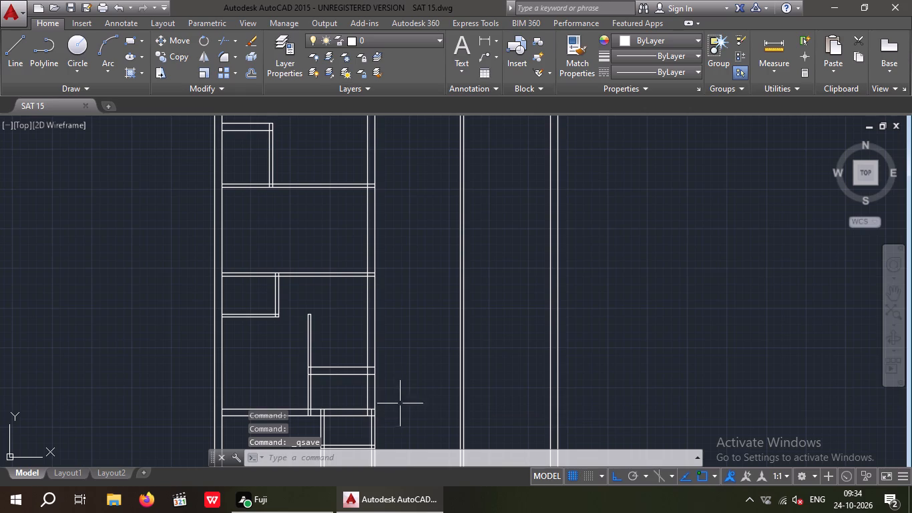
Offset the lower line of the upper-right room's horizontal 4" partition 4' downward.
middle_drag(425, 240, 382, 356)
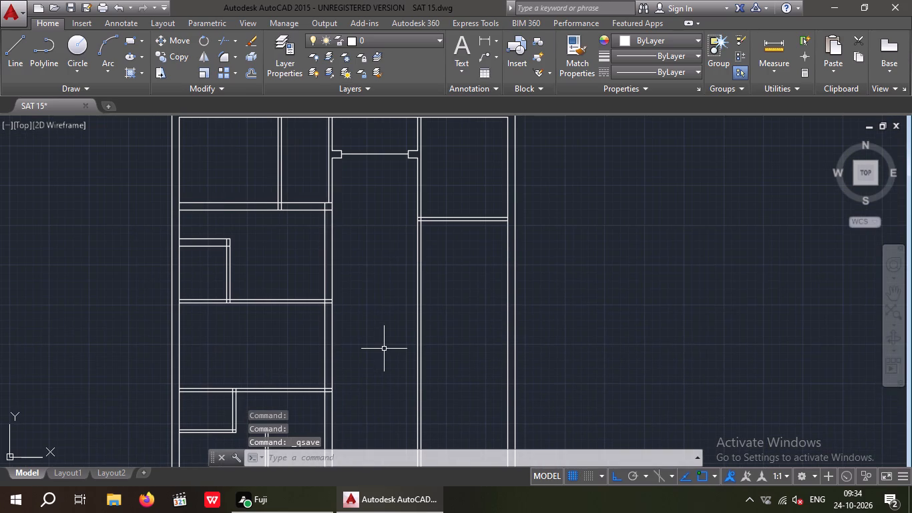
key(Escape)
key(Escape)
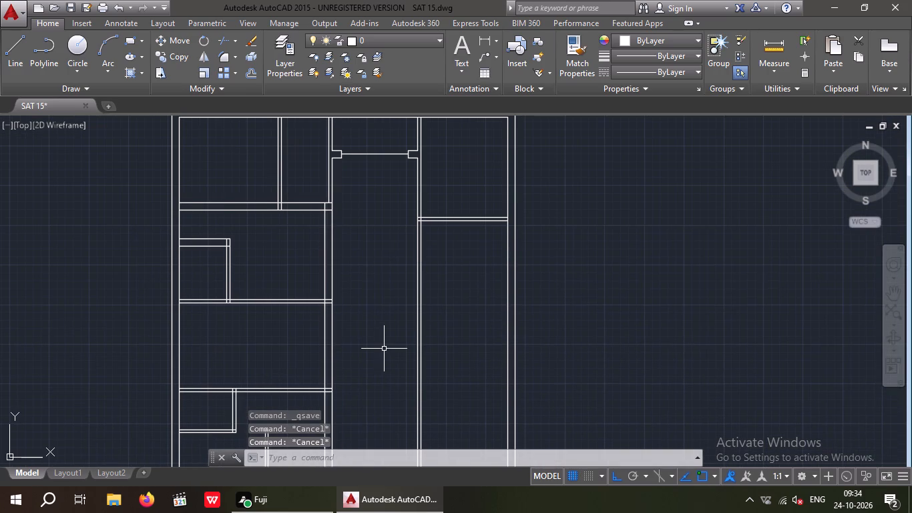
key(Escape)
key(Escape)
key(Escape)
key(o)
key(Return)
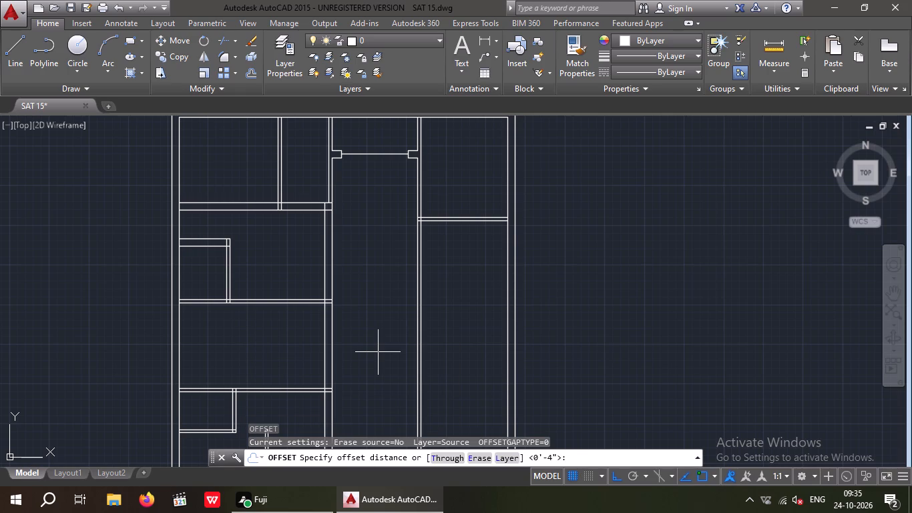
key(4)
key(apostrophe)
key(Return)
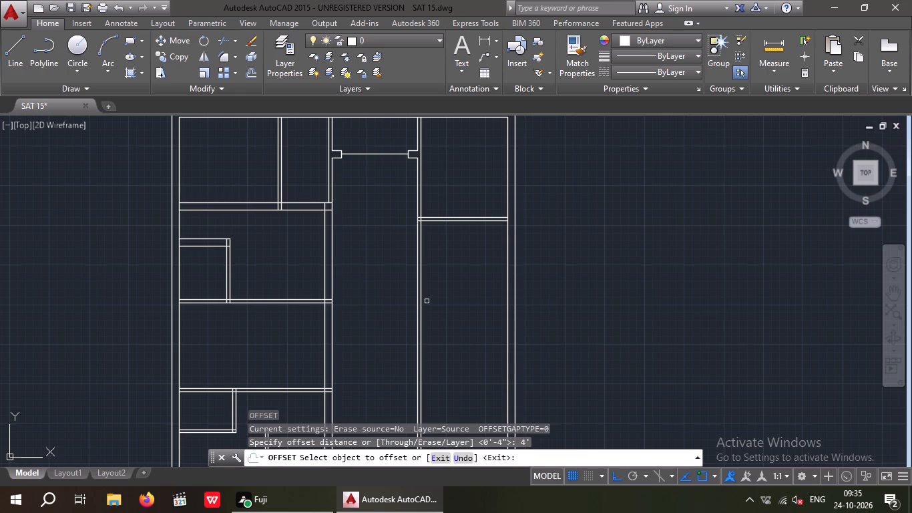
scroll(471, 220, up, 3)
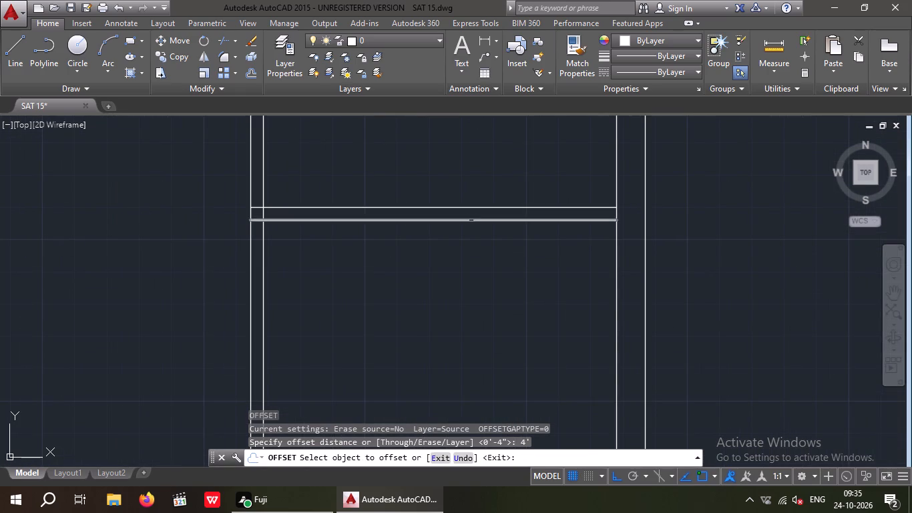
click(471, 220)
click(461, 278)
middle_drag(462, 277, 464, 238)
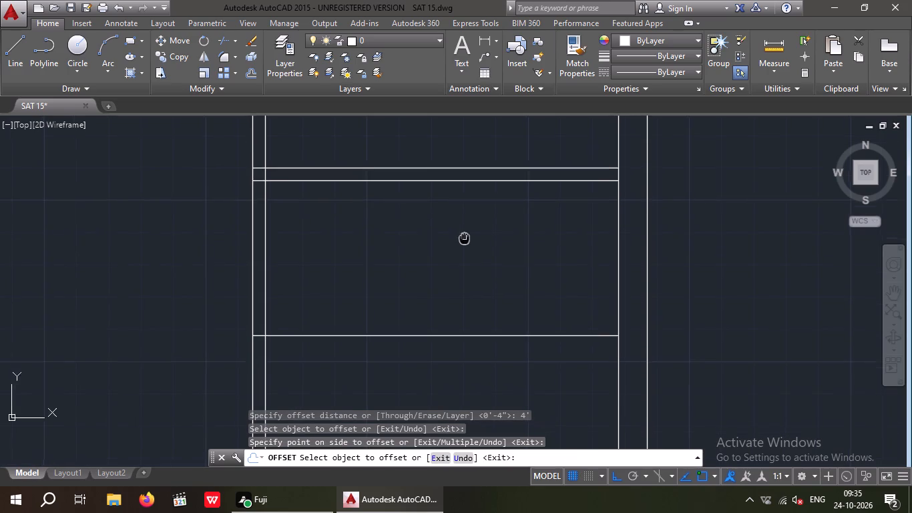
scroll(463, 241, down, 2)
key(Escape)
key(Escape)
key(Escape)
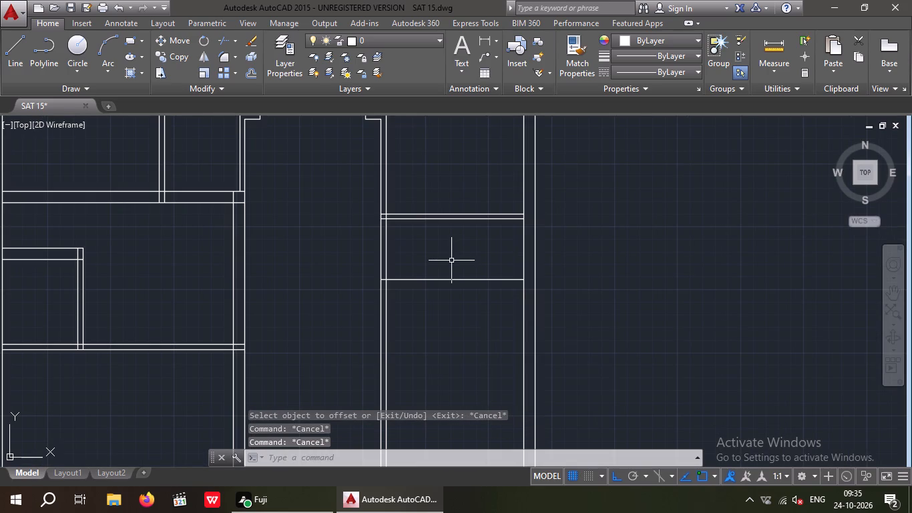
Offset the single horizontal line below the upper-right room's 4" partition 4" downward.
key(o)
key(Return)
key(4)
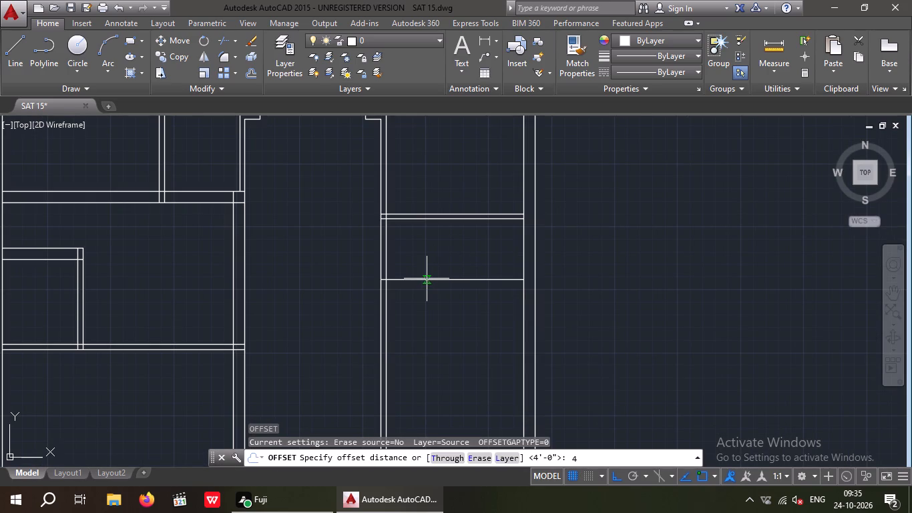
key(shift+quotedbl)
key(Return)
click(427, 281)
click(427, 306)
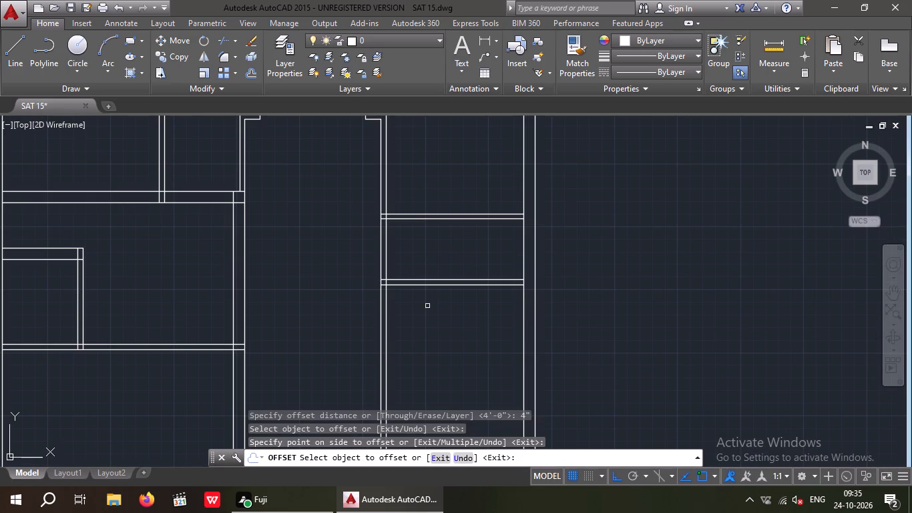
key(Escape)
key(Escape)
key(Escape)
key(Escape)
key(Escape)
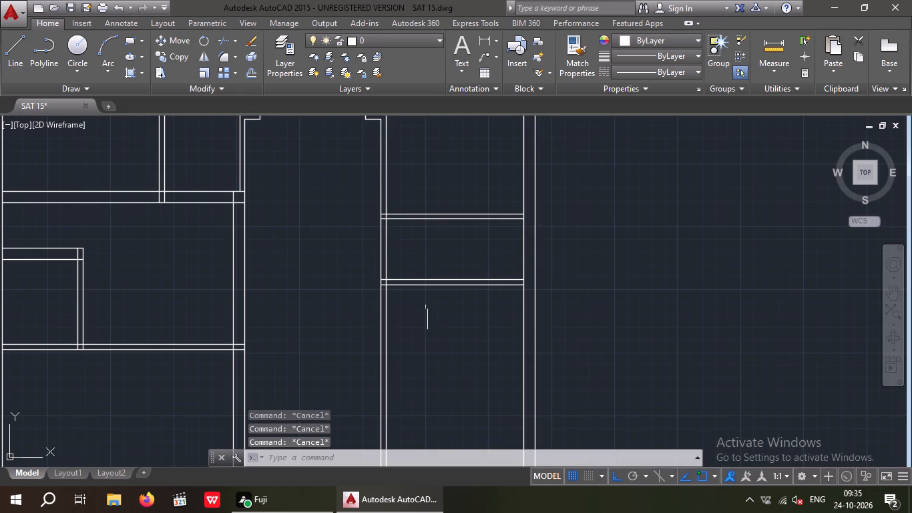
Offset the inner line of the right outer wall 7' inward, toward the central passage.
key(o)
key(Return)
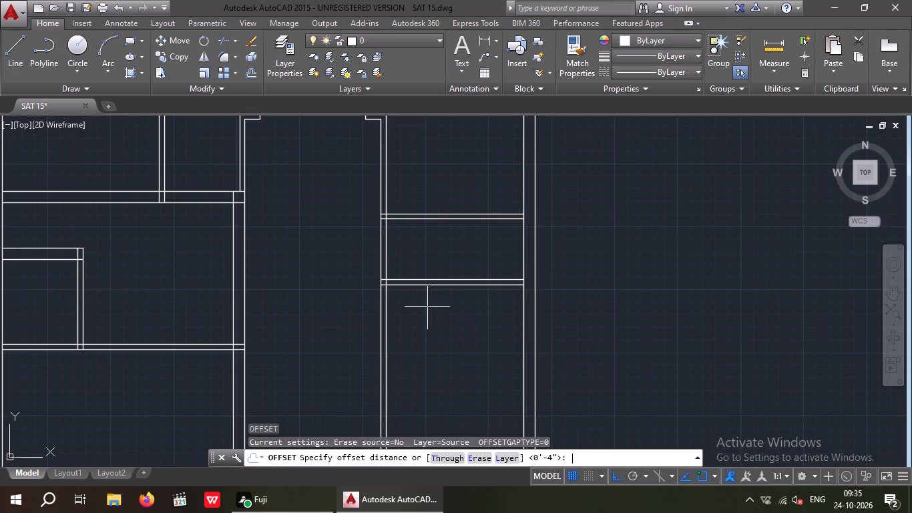
key(7)
key(apostrophe)
key(Return)
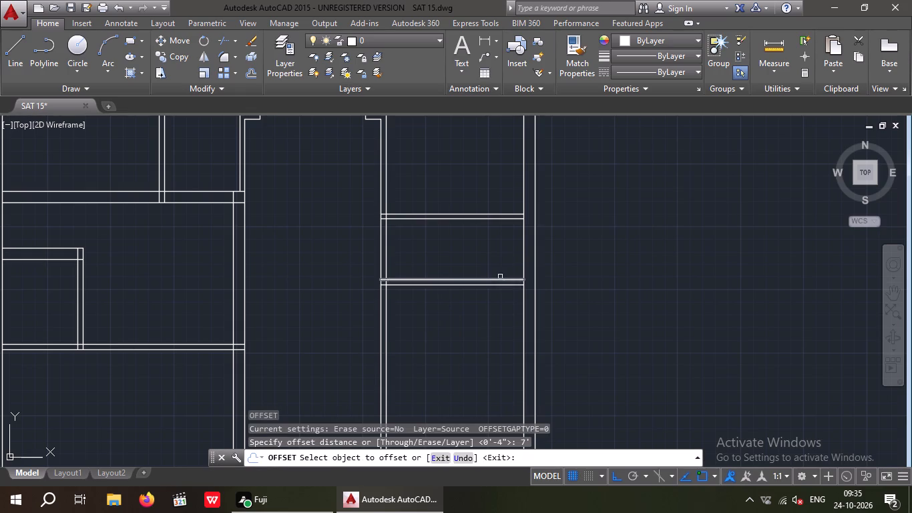
drag(523, 248, 477, 266)
click(421, 275)
key(Escape)
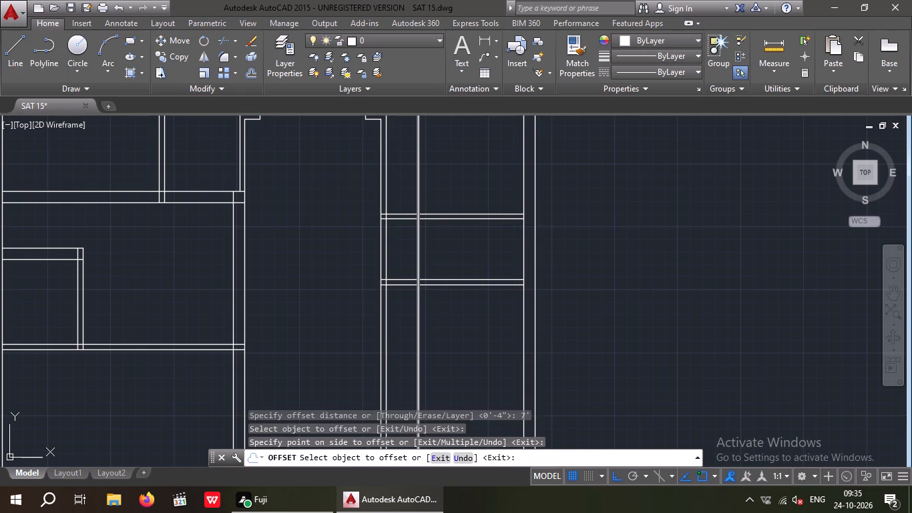
key(Escape)
Offset the new vertical line in the right-hand rooms 4" toward the central passage.
key(o)
key(Return)
key(4)
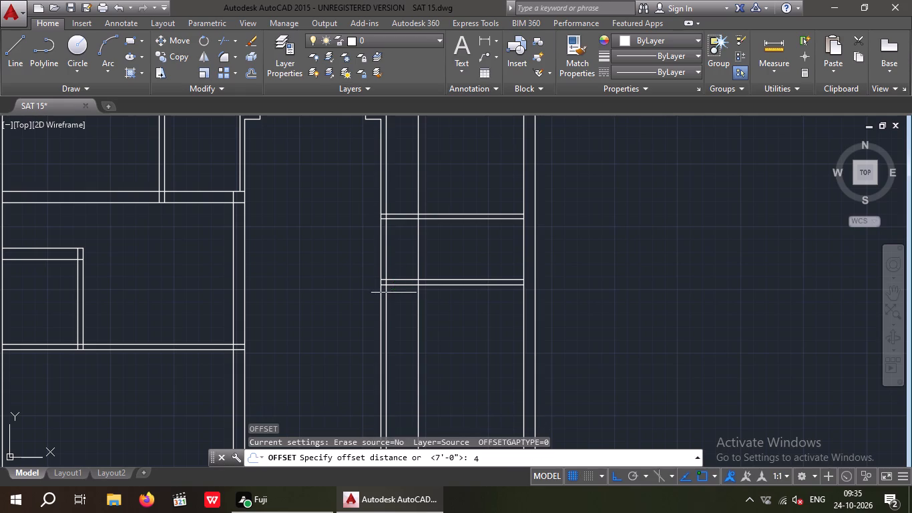
key(shift+quotedbl)
key(Return)
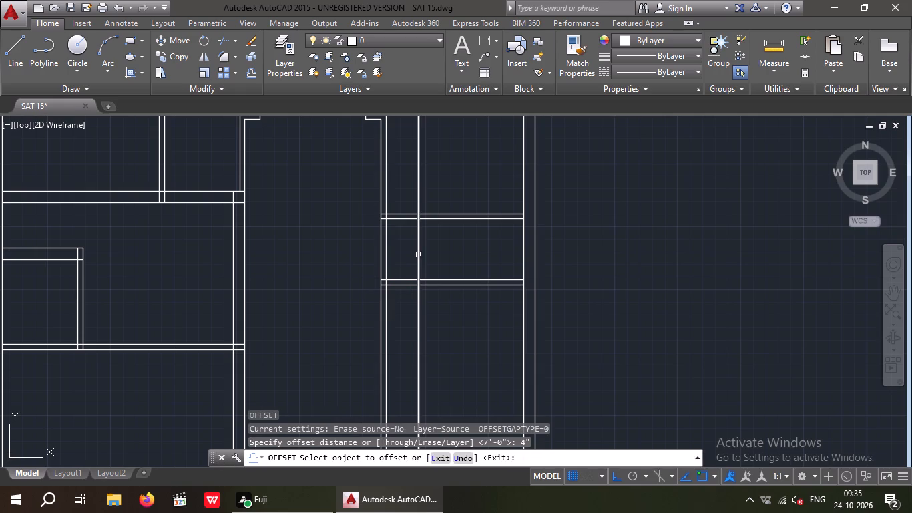
click(418, 254)
click(408, 260)
key(Escape)
key(Escape)
key(Escape)
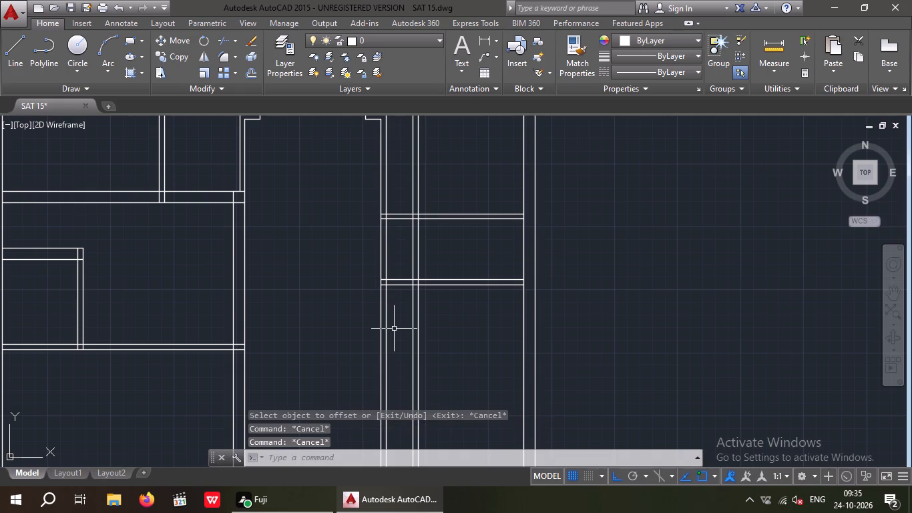
Trim the new 4" vertical partition's two lines above the upper and below the lower horizontal 4" partition in the right-hand rooms.
text(TR)
key(space)
key(space)
scroll(407, 191, up, 2)
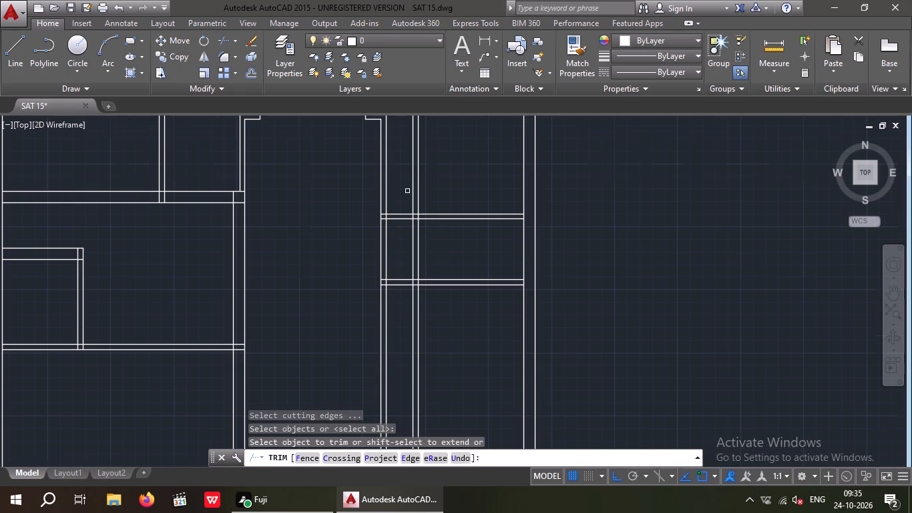
scroll(407, 191, up, 1)
drag(479, 174, 407, 222)
click(394, 227)
scroll(398, 216, down, 2)
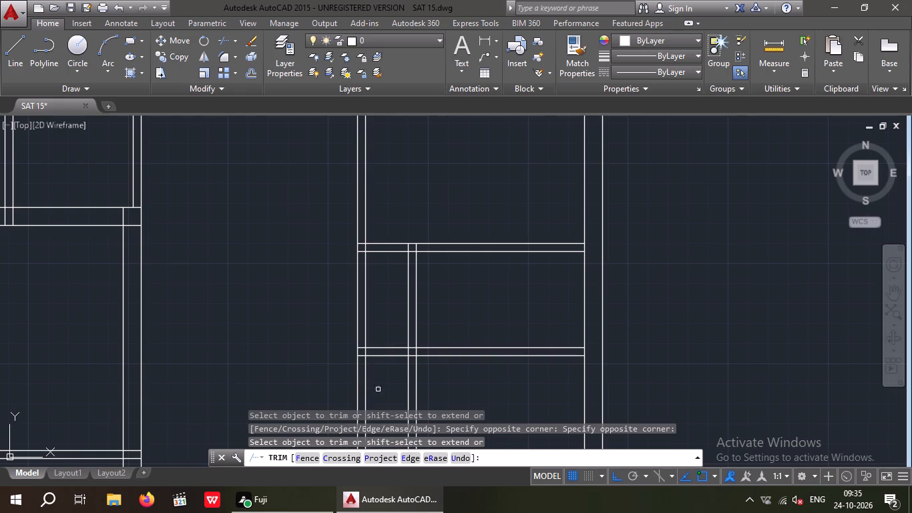
middle_drag(401, 376, 396, 337)
middle_drag(388, 341, 397, 369)
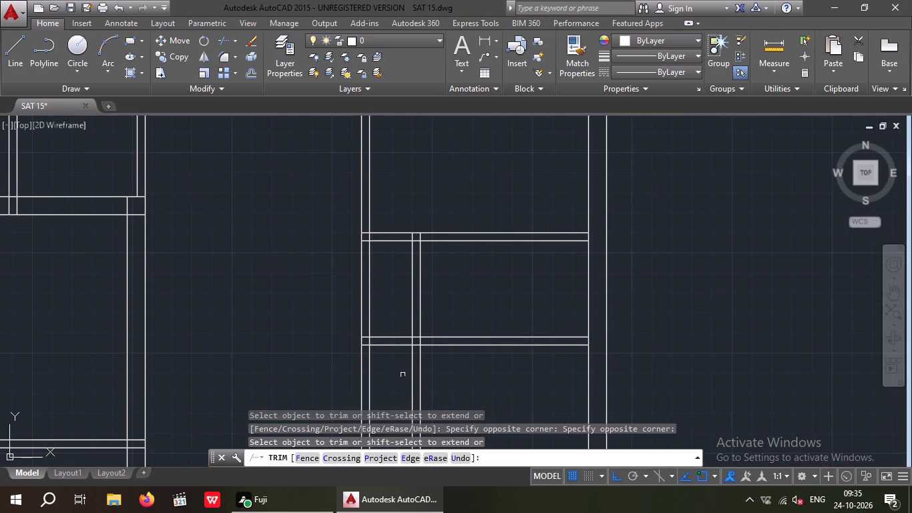
drag(436, 355, 402, 383)
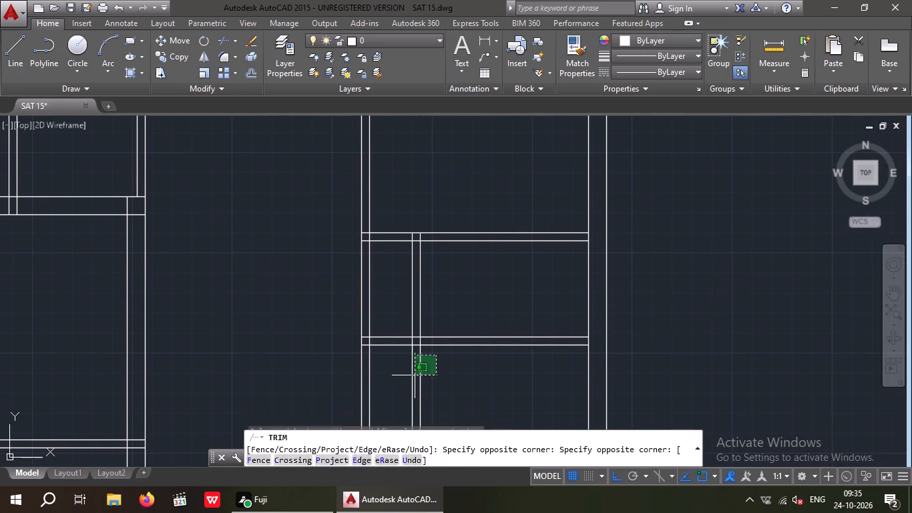
click(391, 389)
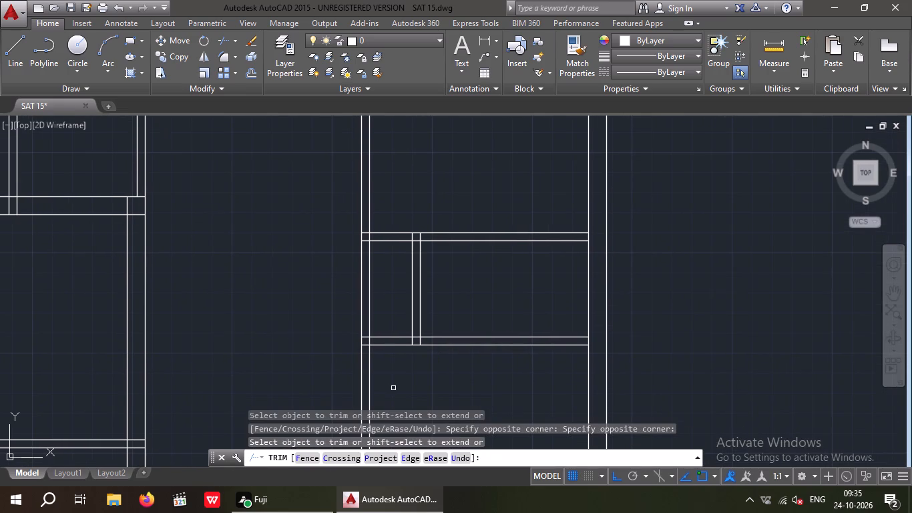
Trim the passage-side 4" vertical partition's two lines between the two horizontal 4" partitions of the right-hand rooms.
drag(380, 261, 342, 309)
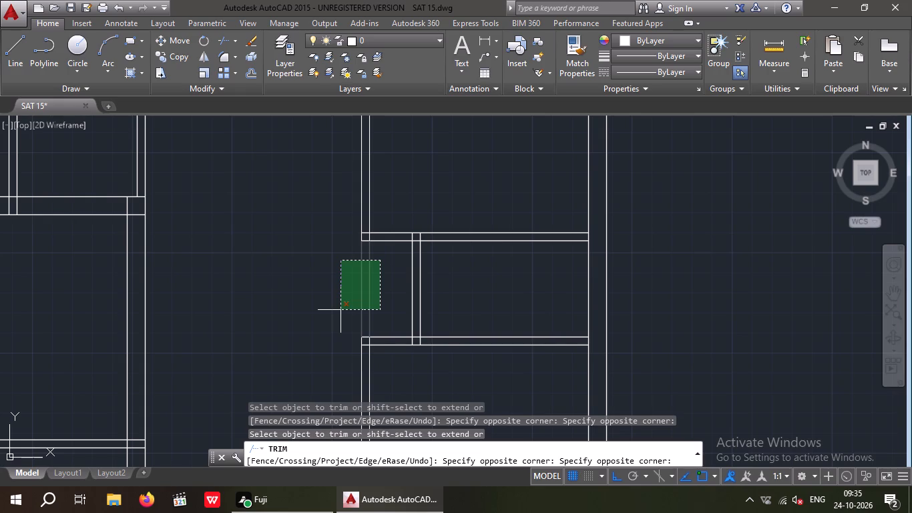
click(340, 310)
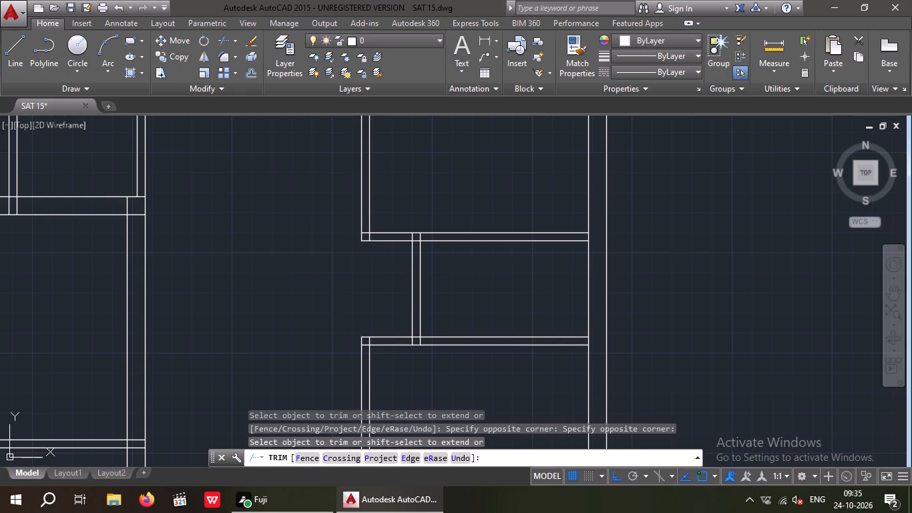
scroll(351, 328, down, 2)
middle_drag(344, 318, 350, 257)
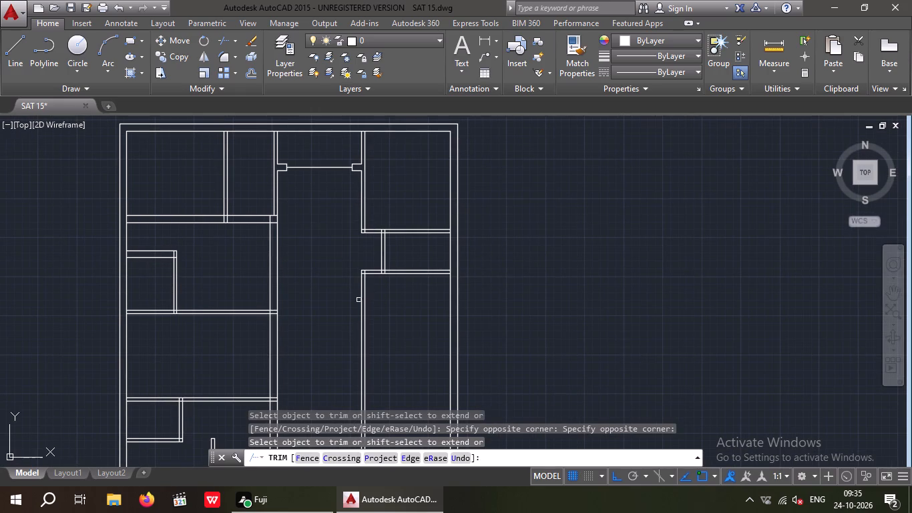
key(Escape)
key(Escape)
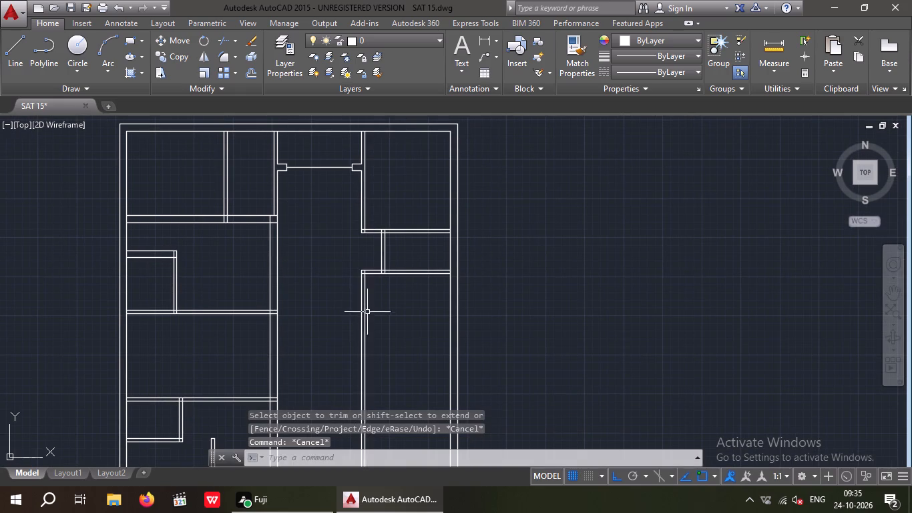
Offset the bottom line of the right-hand rooms' lower horizontal 4" partition 6'9" downward.
scroll(371, 305, up, 1)
key(Escape)
key(Escape)
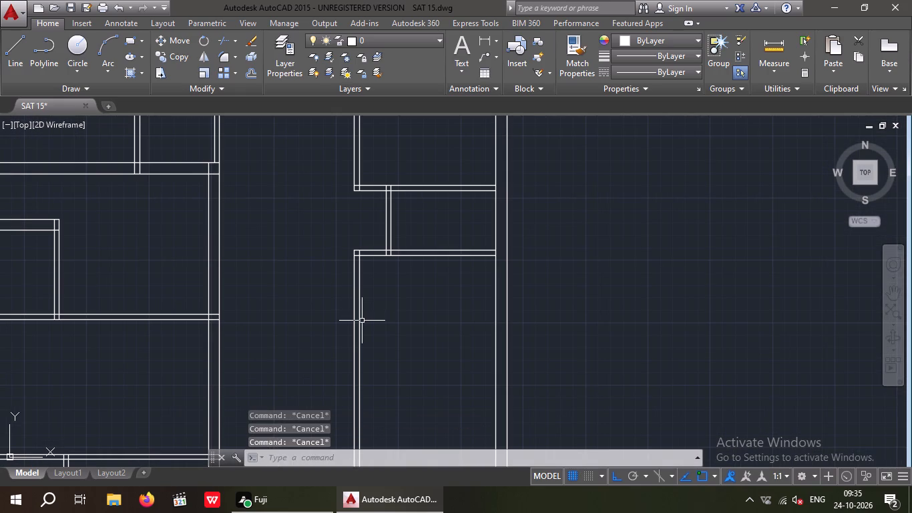
key(o)
key(Return)
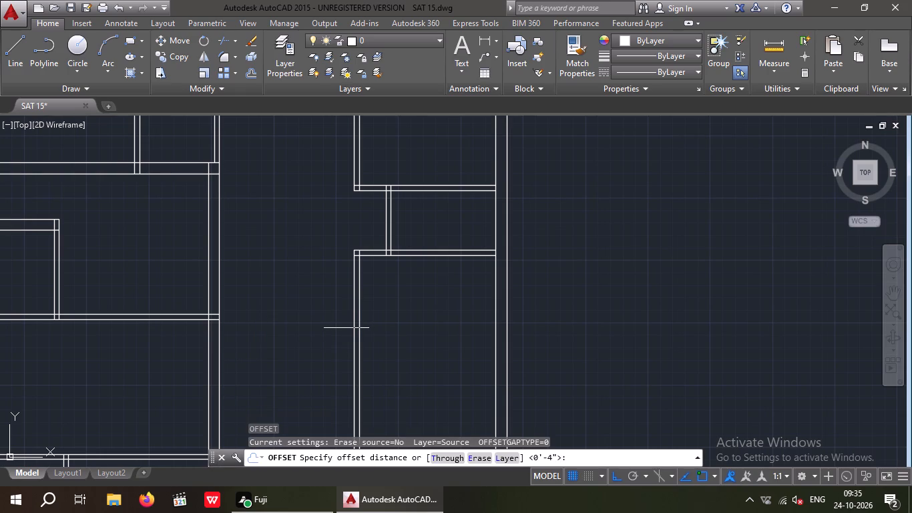
key(6)
text('9)
key(shift+quotedbl)
key(Return)
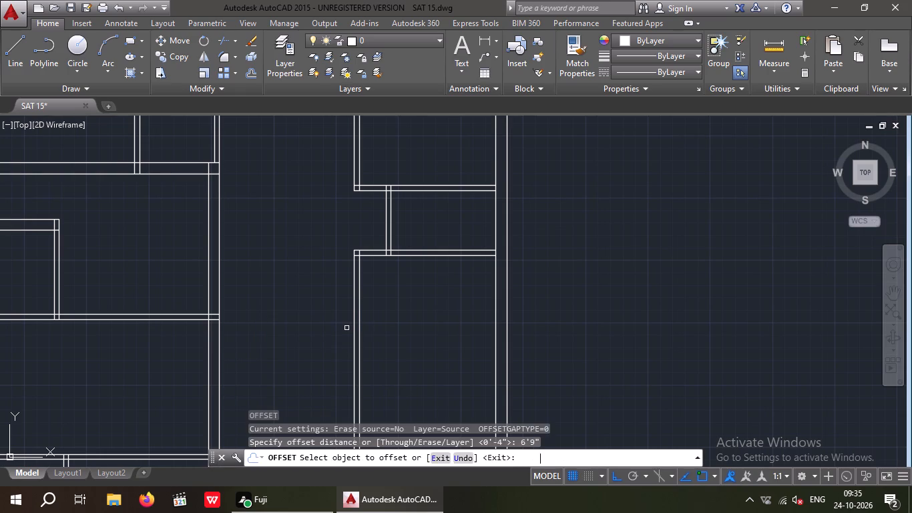
drag(421, 256, 423, 277)
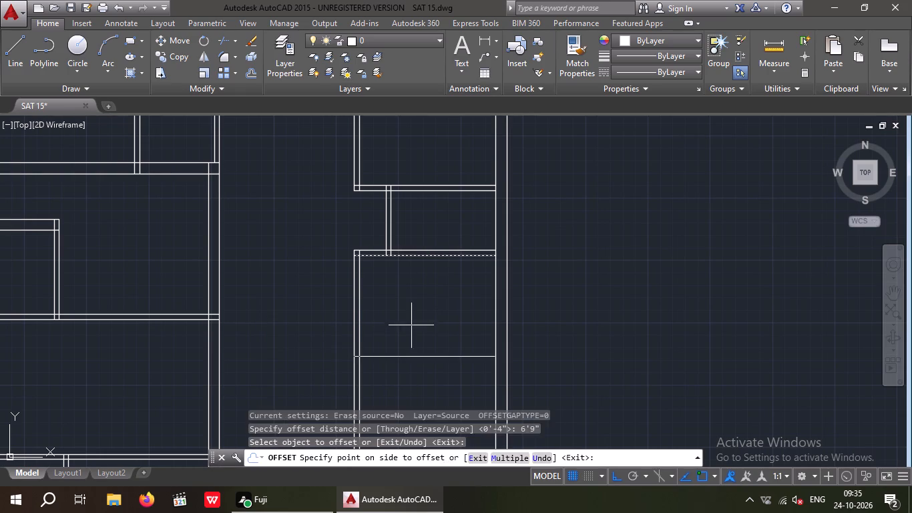
click(411, 329)
key(Escape)
key(Escape)
key(Escape)
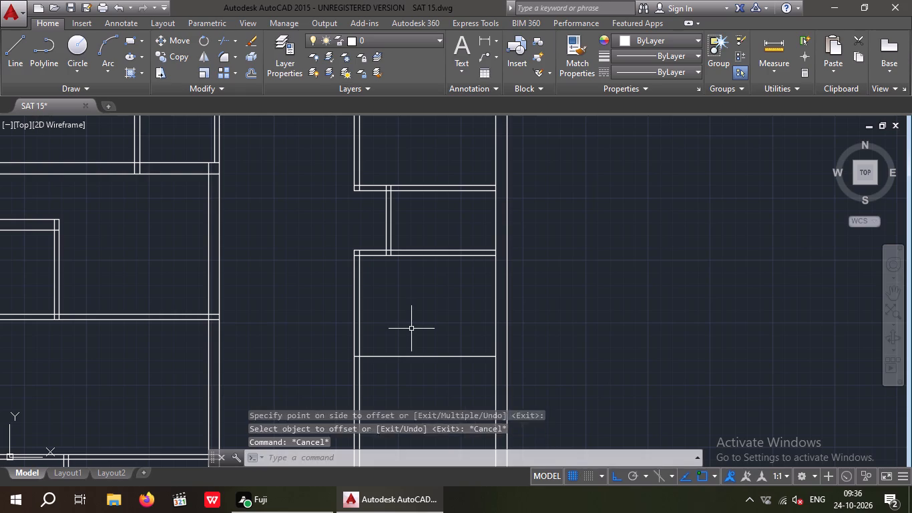
Offset the new horizontal line in the lower right-hand room 9" downward.
key(o)
key(Return)
key(9)
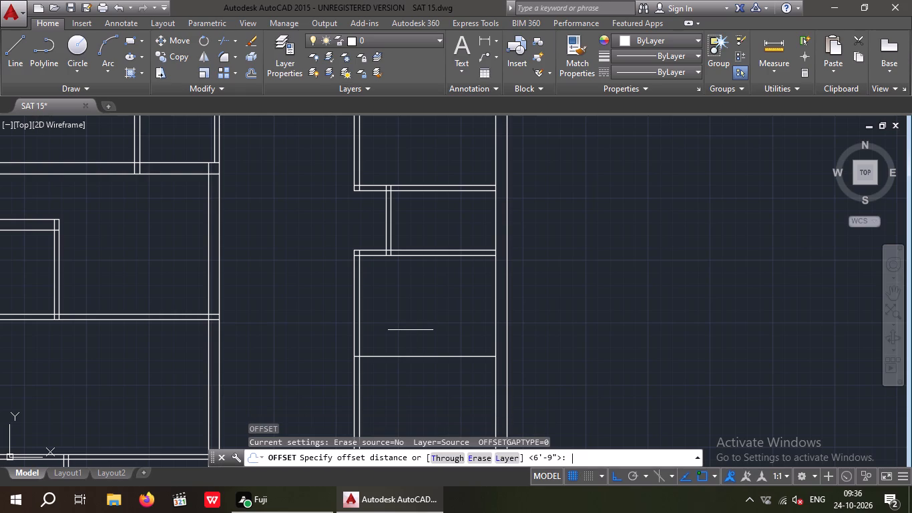
key(shift+quotedbl)
key(Return)
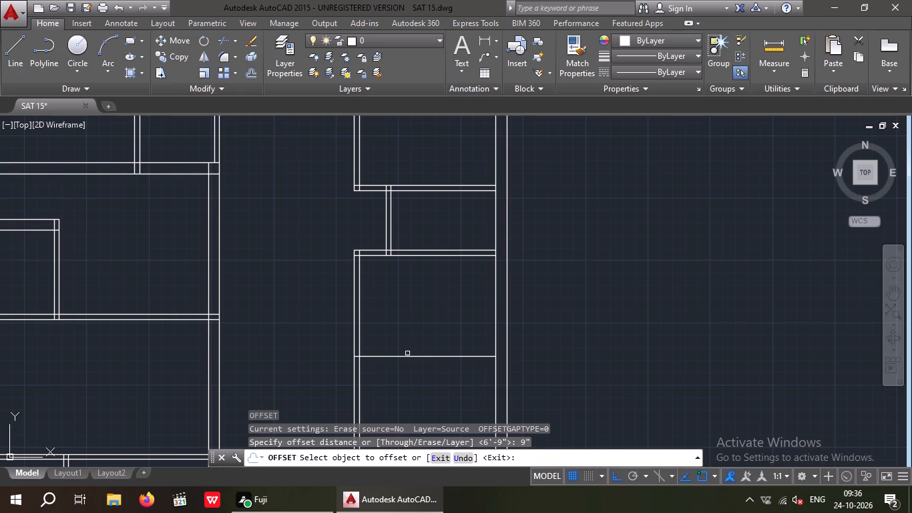
drag(407, 357, 407, 380)
click(407, 392)
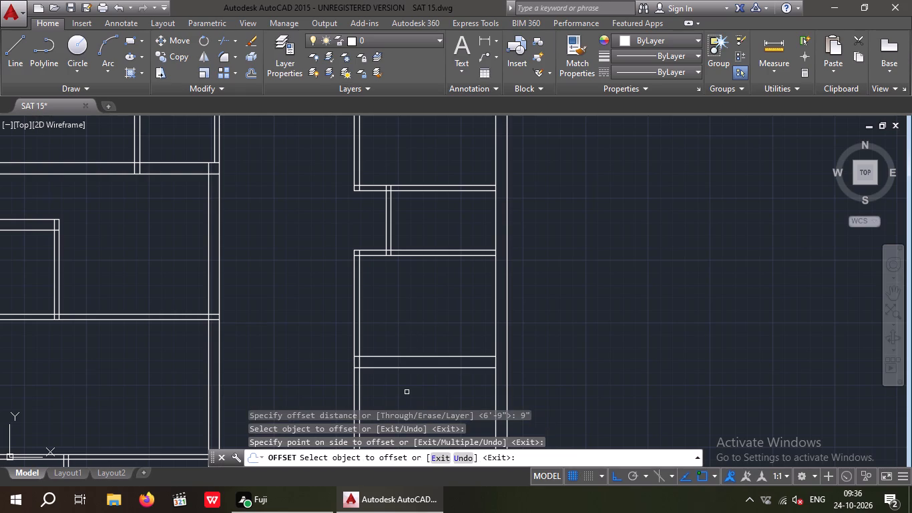
key(Escape)
key(Escape)
key(Escape)
key(Escape)
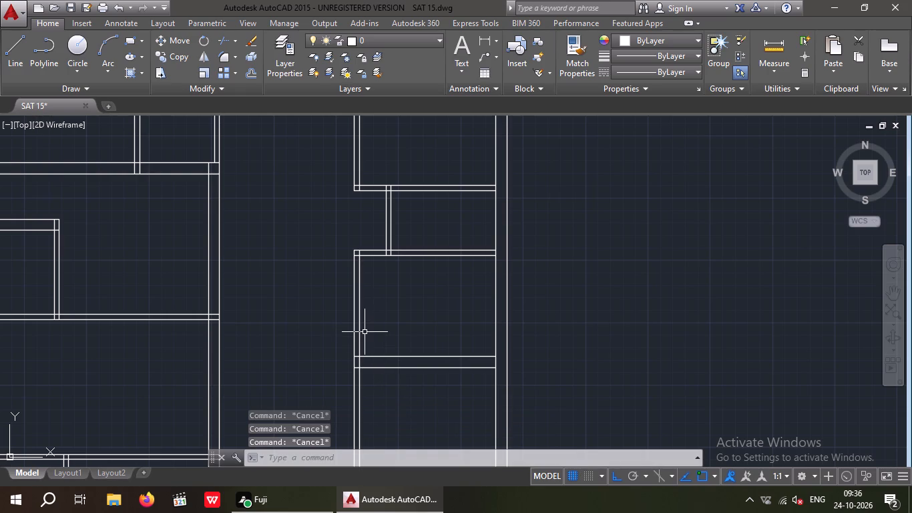
key(Escape)
key(Escape)
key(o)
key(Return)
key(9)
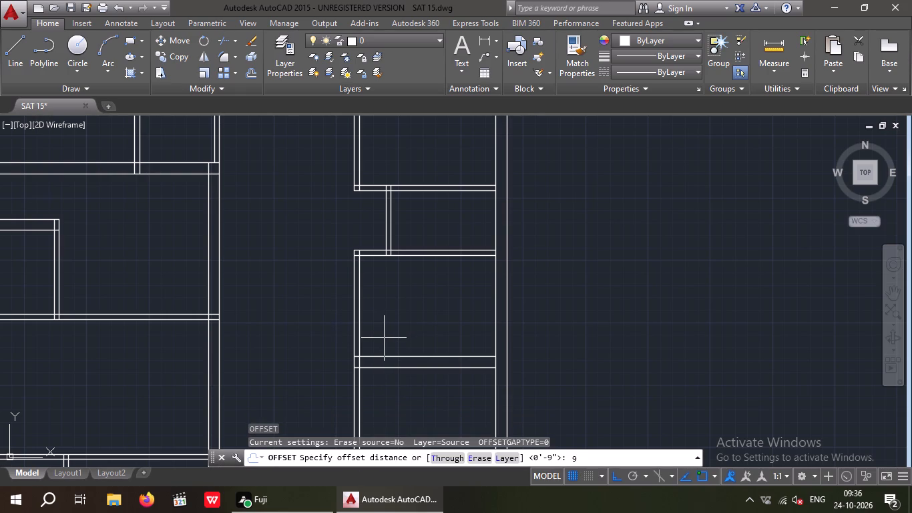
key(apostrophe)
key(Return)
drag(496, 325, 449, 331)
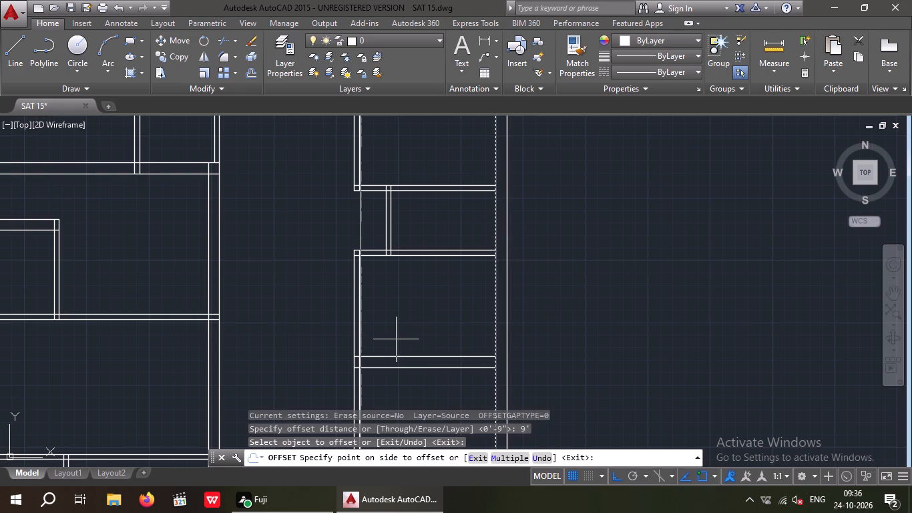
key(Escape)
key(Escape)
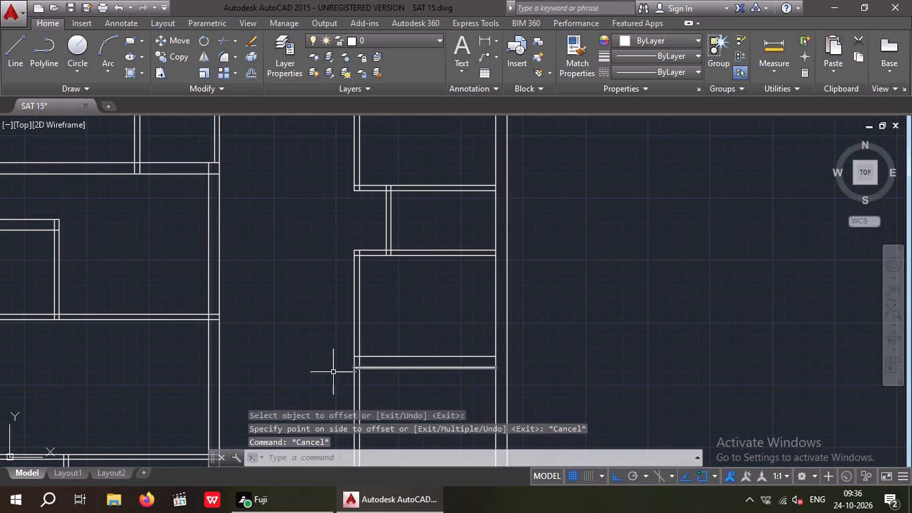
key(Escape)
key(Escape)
Extend both lines of the right-hand room's new 9" horizontal wall across the central passage to the left-hand rooms' vertical wall.
text(EX)
key(space)
key(space)
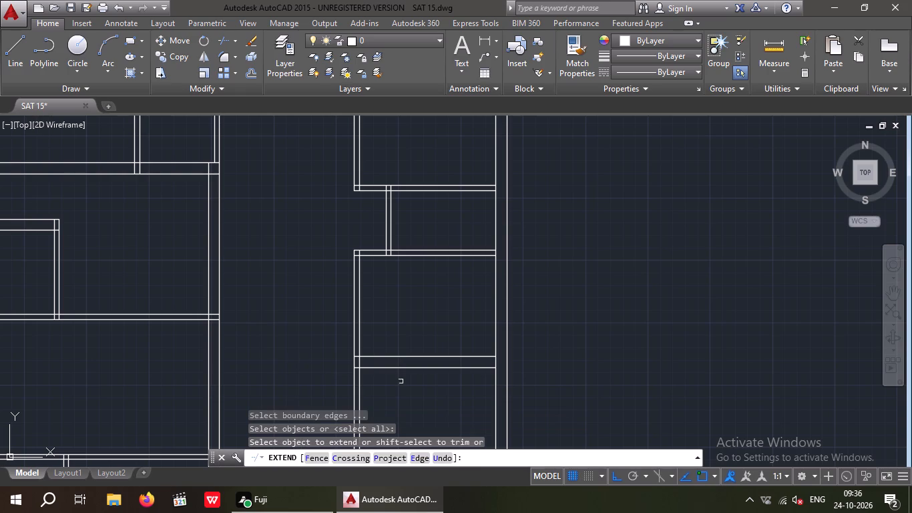
drag(401, 383, 386, 349)
click(381, 337)
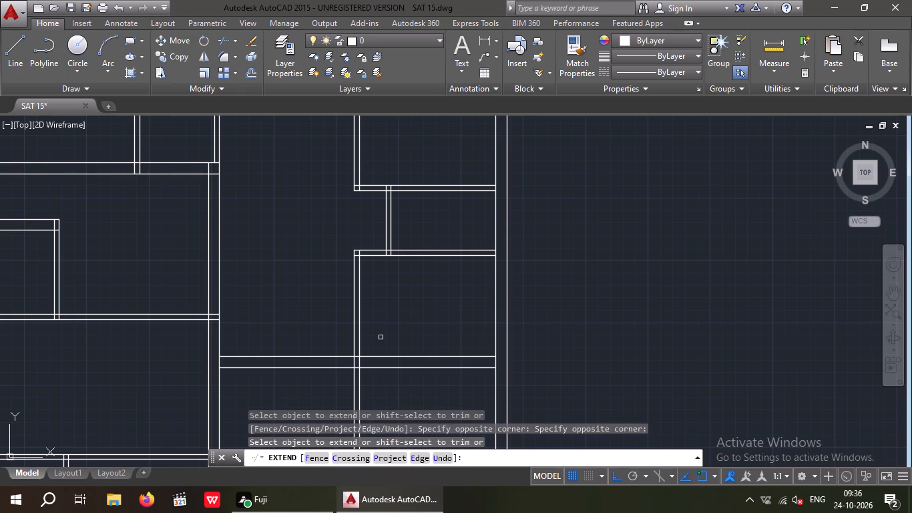
key(Escape)
key(Escape)
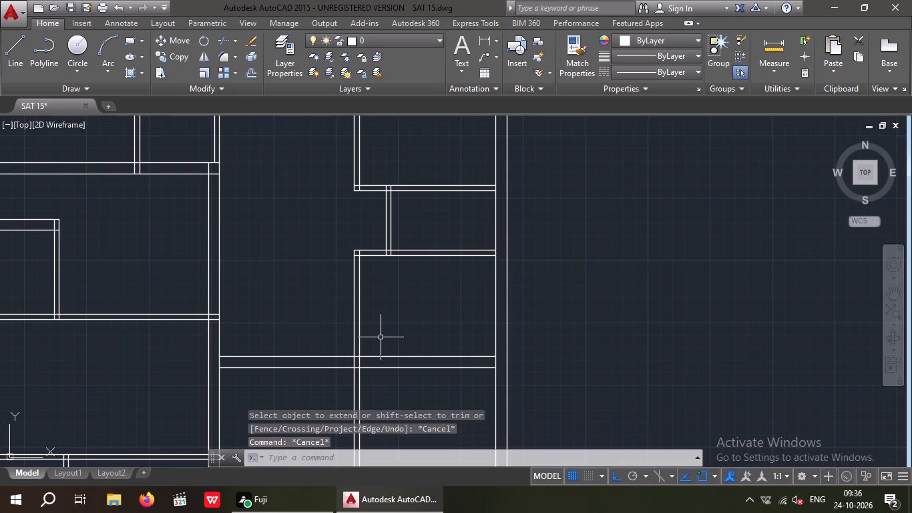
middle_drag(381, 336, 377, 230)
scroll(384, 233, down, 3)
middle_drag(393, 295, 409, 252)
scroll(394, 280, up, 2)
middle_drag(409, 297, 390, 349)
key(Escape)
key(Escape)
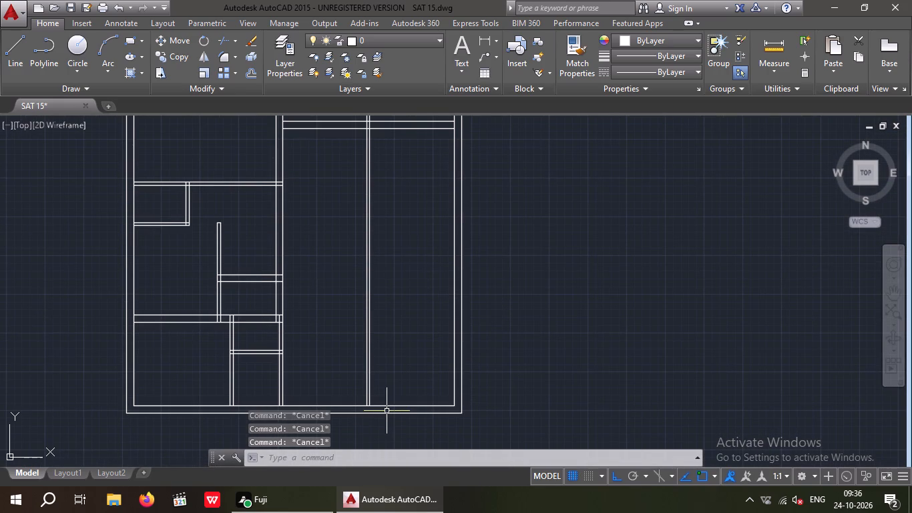
Offset the inner line of the bottom outer wall 6'9" upward.
key(Escape)
key(o)
key(Return)
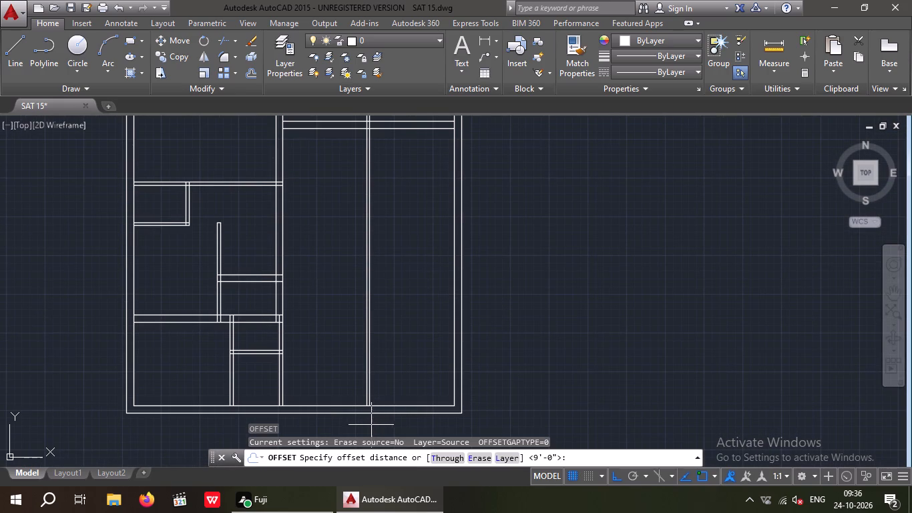
key(6)
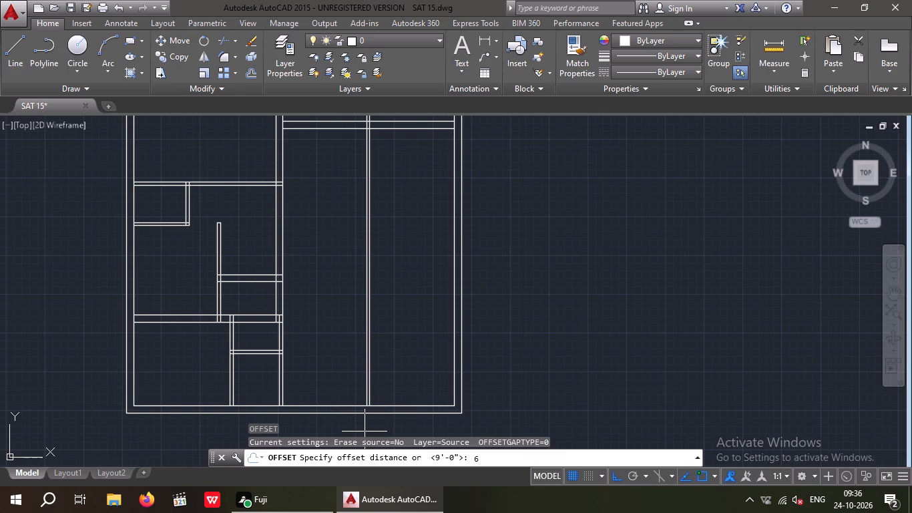
key(period)
key(BackSpace)
key(apostrophe)
key(9)
key(shift+quotedbl)
key(Return)
middle_drag(379, 389, 378, 387)
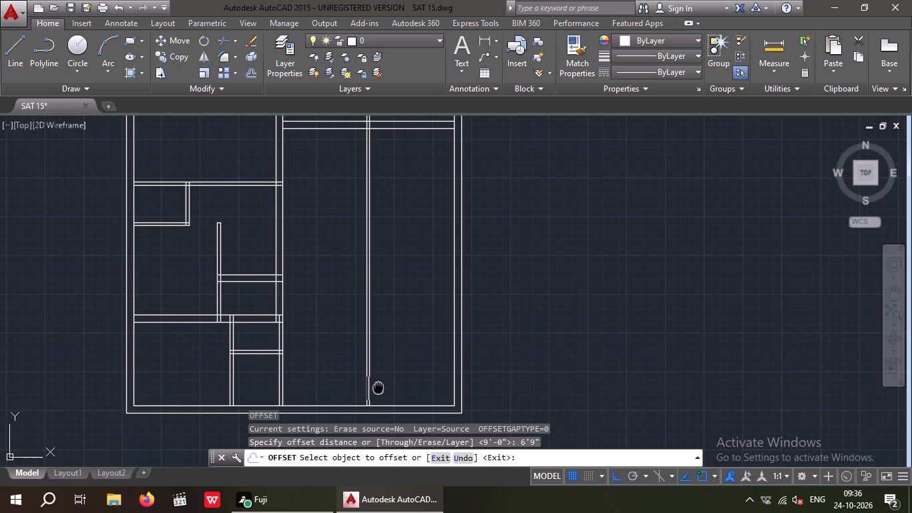
middle_drag(378, 387, 378, 329)
click(401, 347)
click(405, 315)
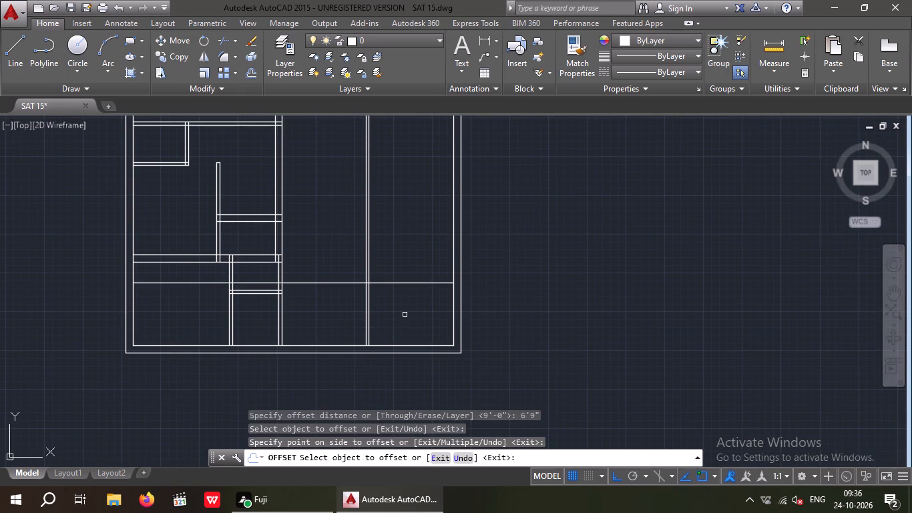
key(Escape)
key(Escape)
key(Escape)
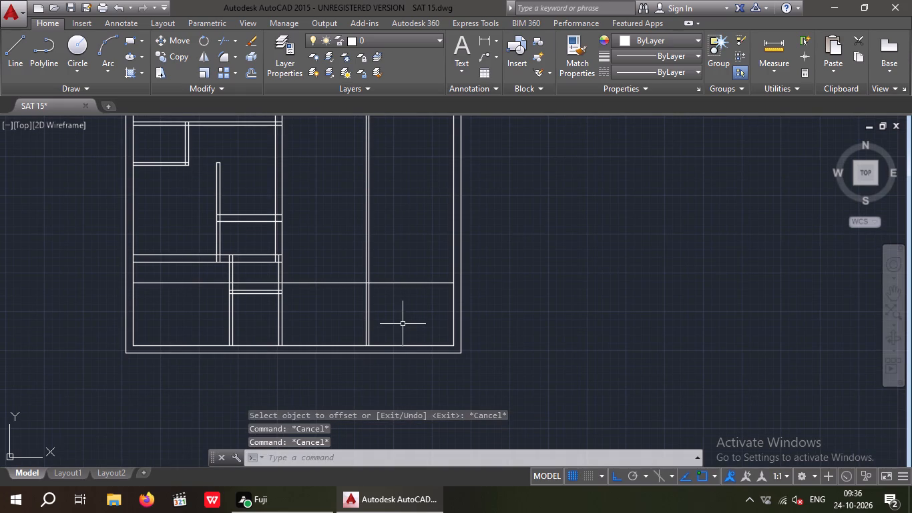
Offset the new horizontal line 4" upward to form a thin partition.
key(o)
key(Return)
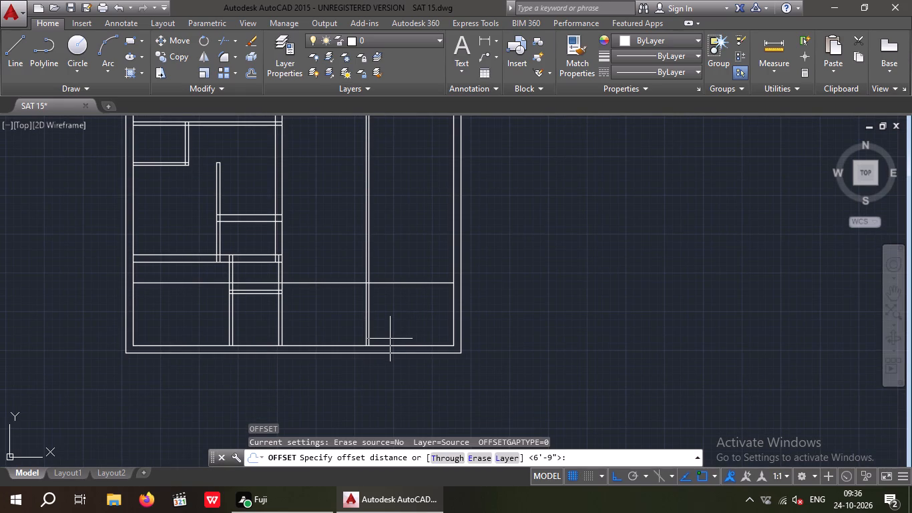
key(4)
key(shift+quotedbl)
key(Return)
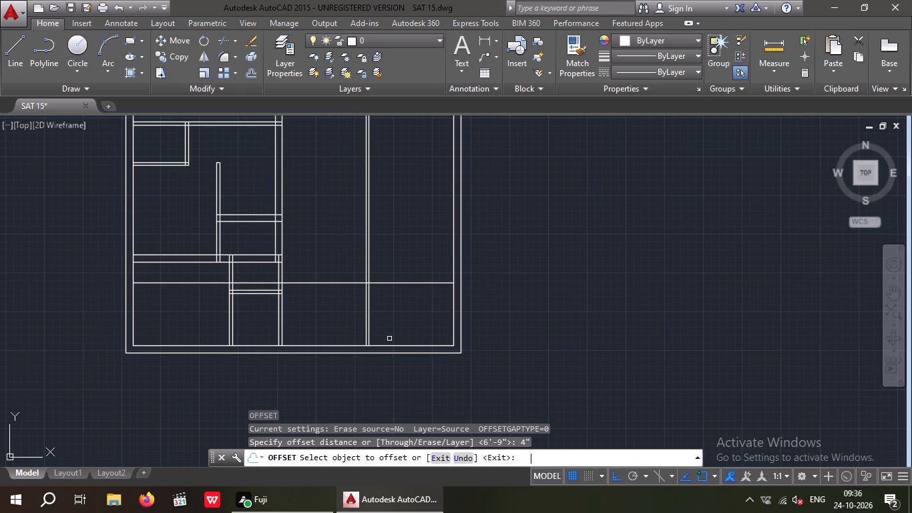
click(413, 285)
click(411, 265)
key(Escape)
key(Escape)
key(Escape)
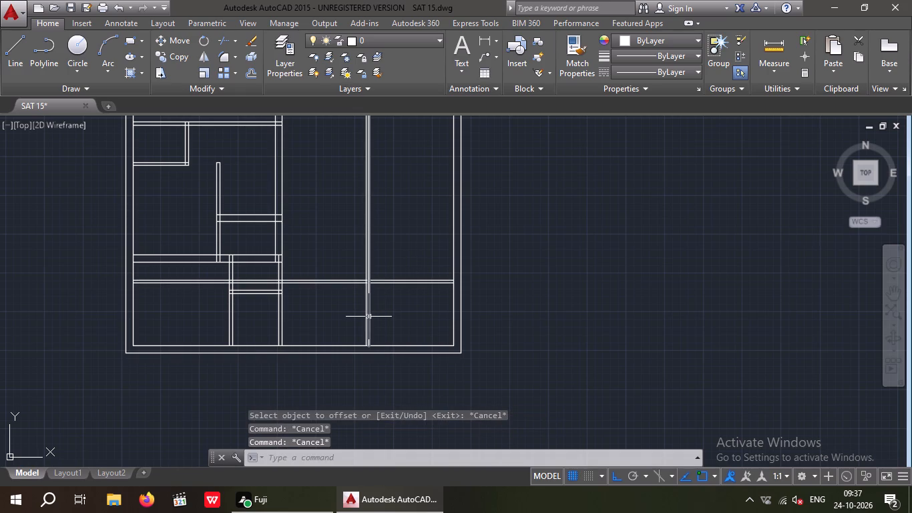
Trim both lines of the new 4" horizontal partition where they cross the central passage.
text(TR)
key(space)
key(space)
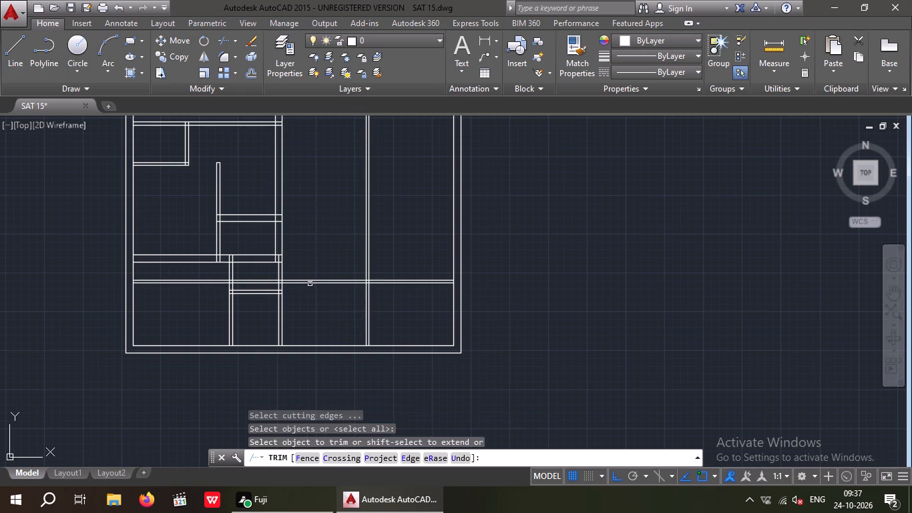
scroll(310, 284, up, 1)
drag(335, 319, 328, 282)
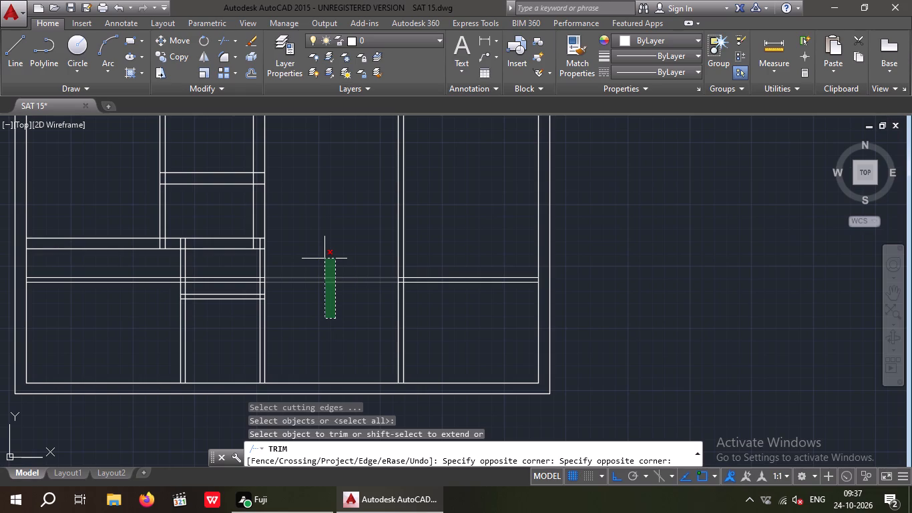
click(324, 259)
key(Escape)
key(Escape)
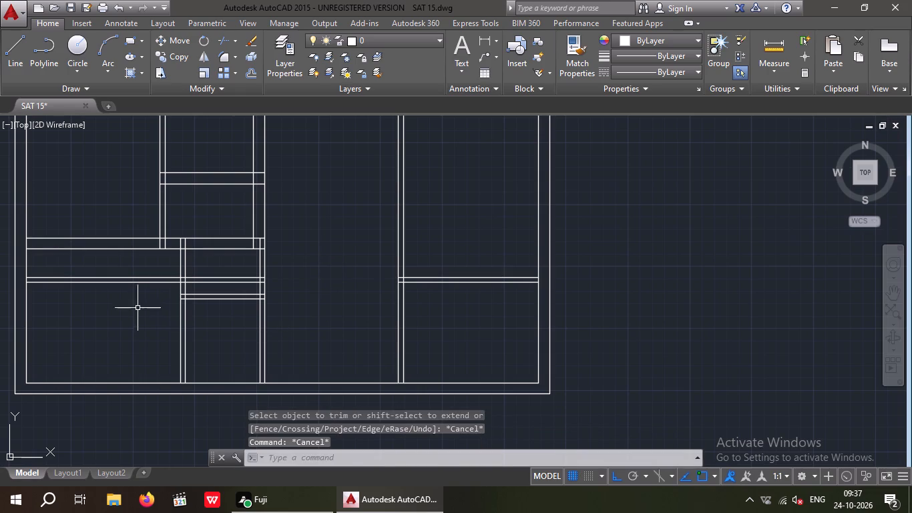
Erase the two leftover lines of the 4" partition crossing the lower left-hand rooms.
drag(144, 303, 141, 295)
click(124, 269)
key(Delete)
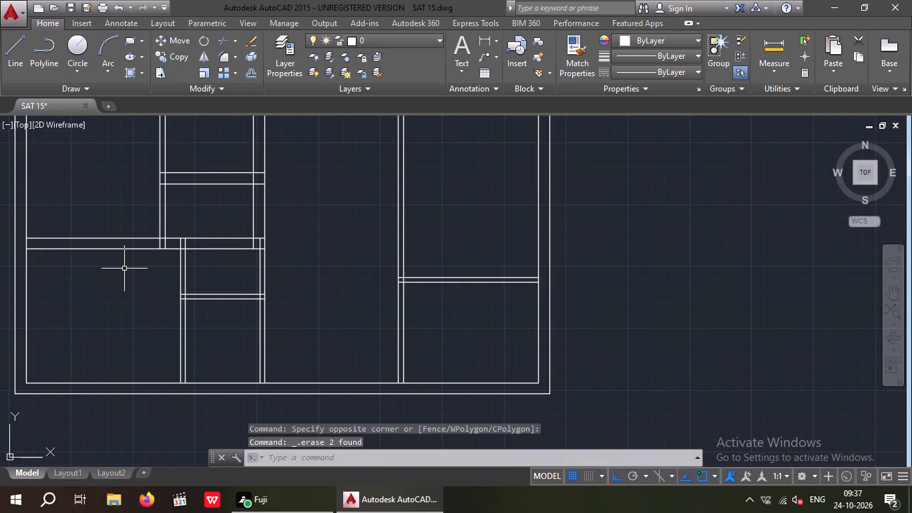
key(Escape)
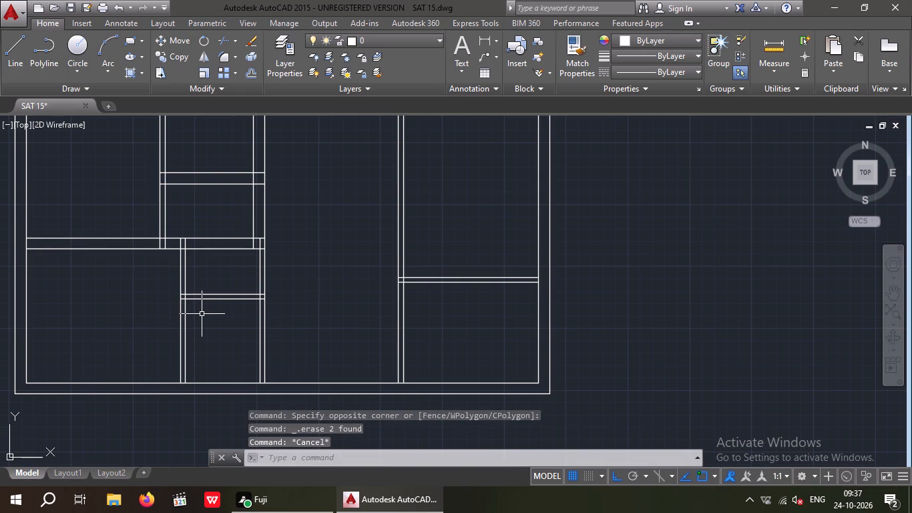
key(Escape)
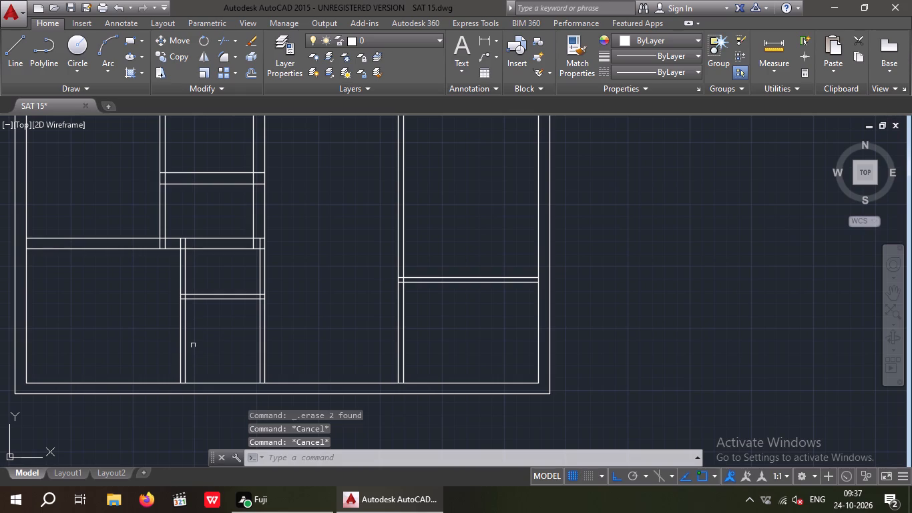
key(Escape)
key(Escape)
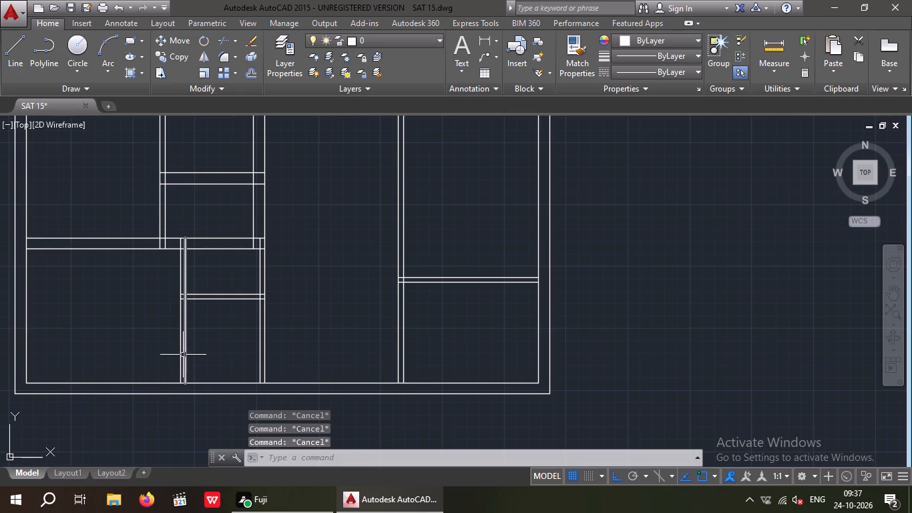
Offset the inner line of the bottom outer wall 3'6" upward.
key(o)
key(Return)
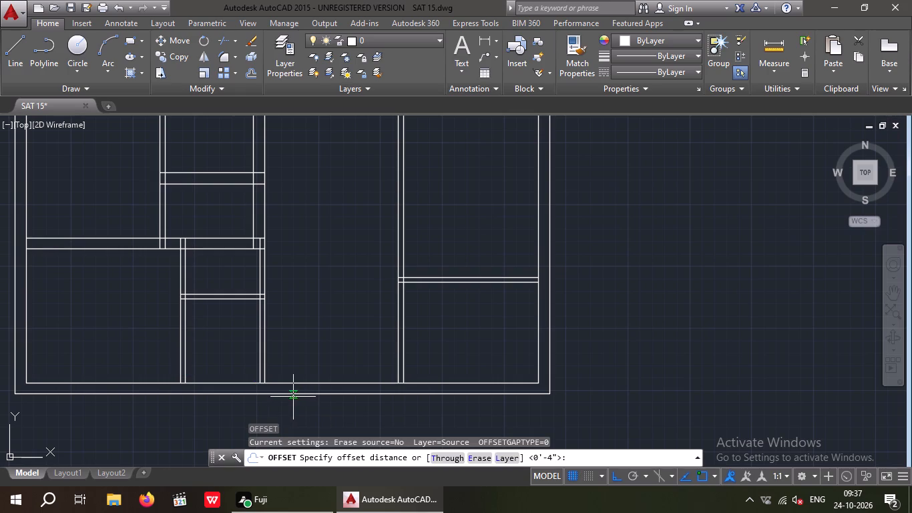
key(3)
key(apostrophe)
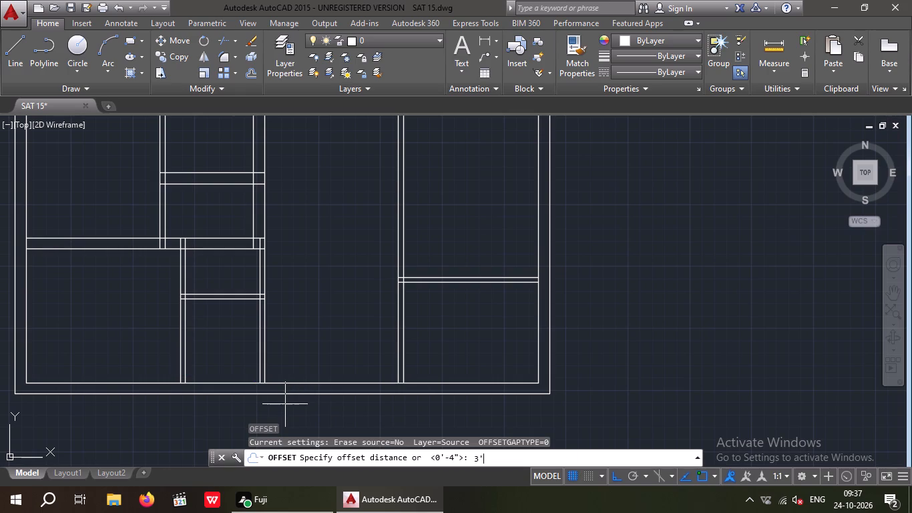
key(6)
key(shift+quotedbl)
key(Return)
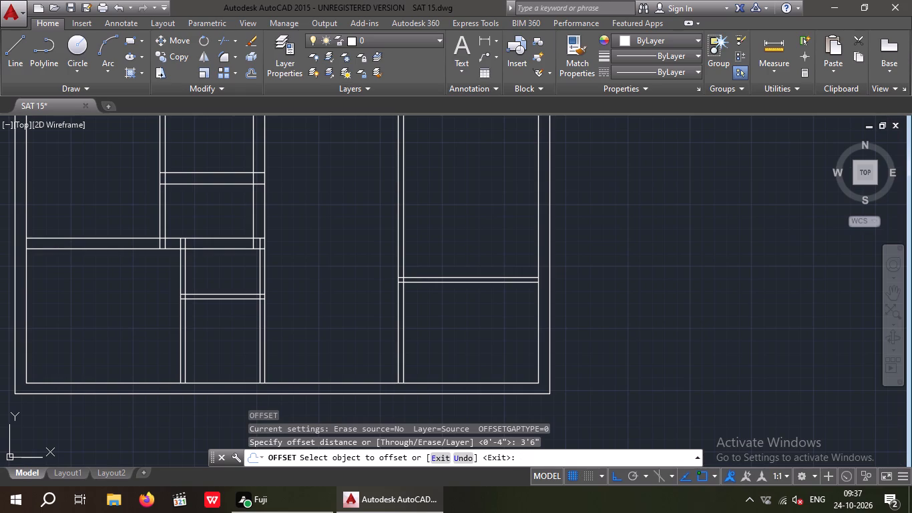
drag(324, 382, 324, 375)
click(324, 353)
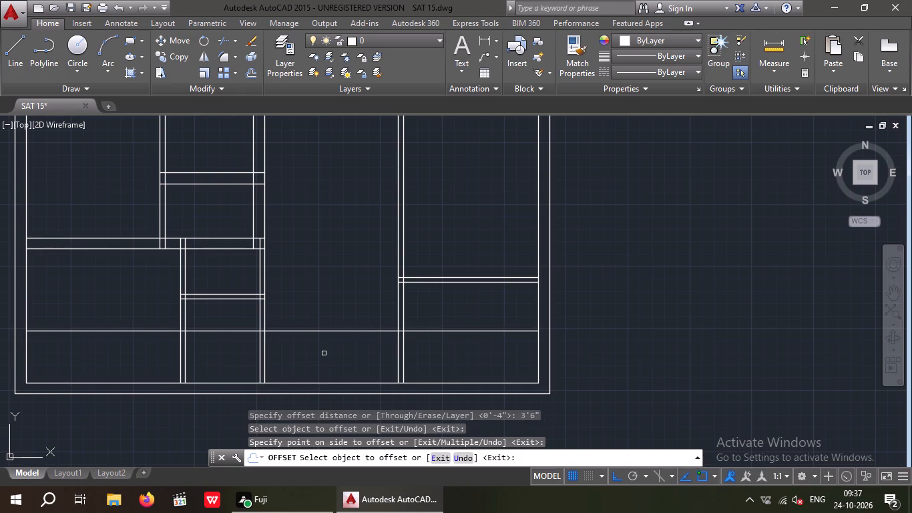
key(Escape)
key(Escape)
Offset the new horizontal line above the bottom wall 9" upward.
key(o)
key(Return)
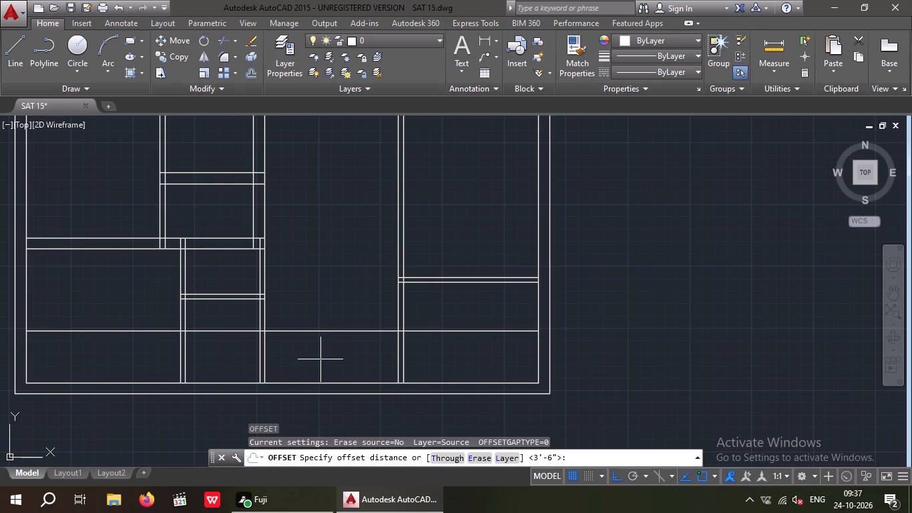
key(9)
key(shift+quotedbl)
key(Return)
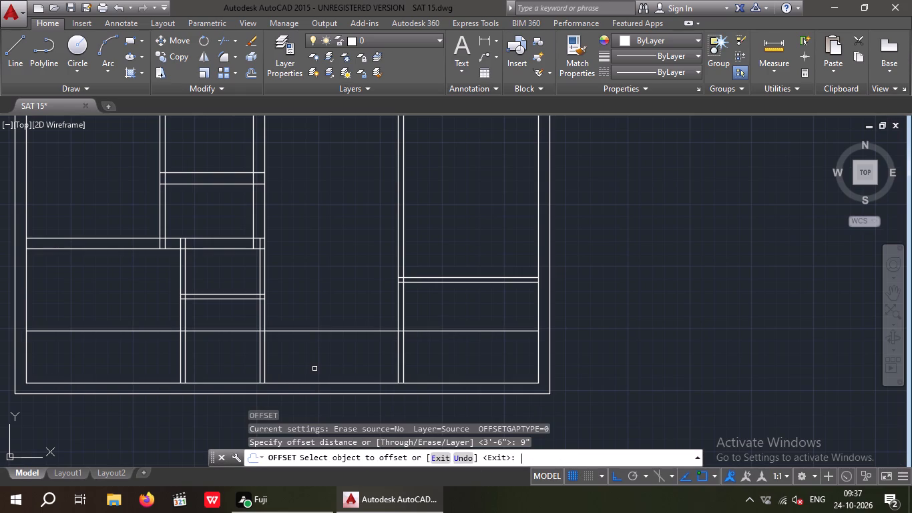
click(329, 331)
click(329, 314)
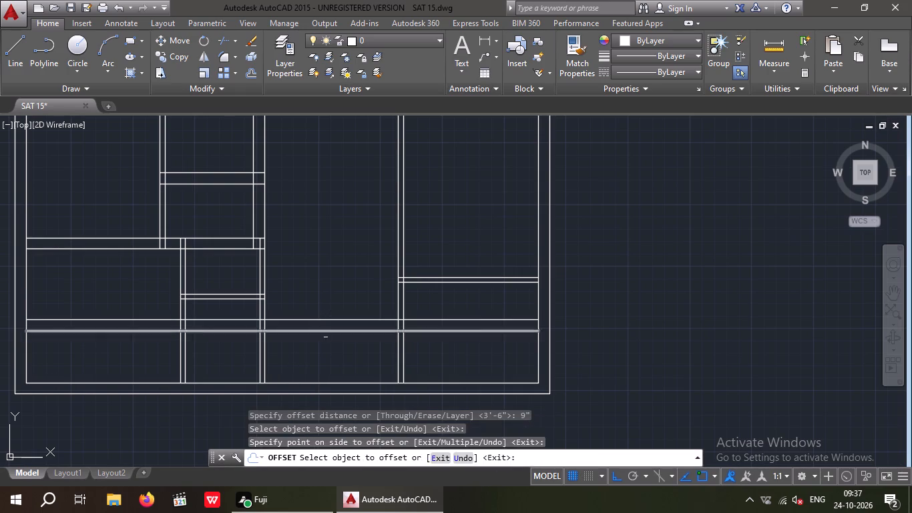
key(Escape)
key(Escape)
Trim the new 9" wall's two lines across the lower right-hand room and the small room just left of the passage.
key(t)
text(R)
key(space)
key(space)
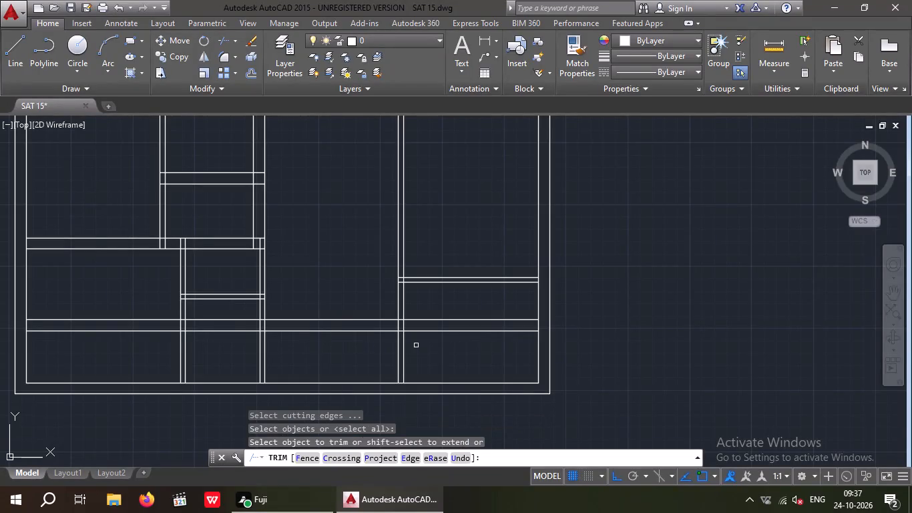
scroll(453, 337, up, 2)
drag(451, 355, 420, 332)
click(391, 286)
scroll(391, 287, down, 3)
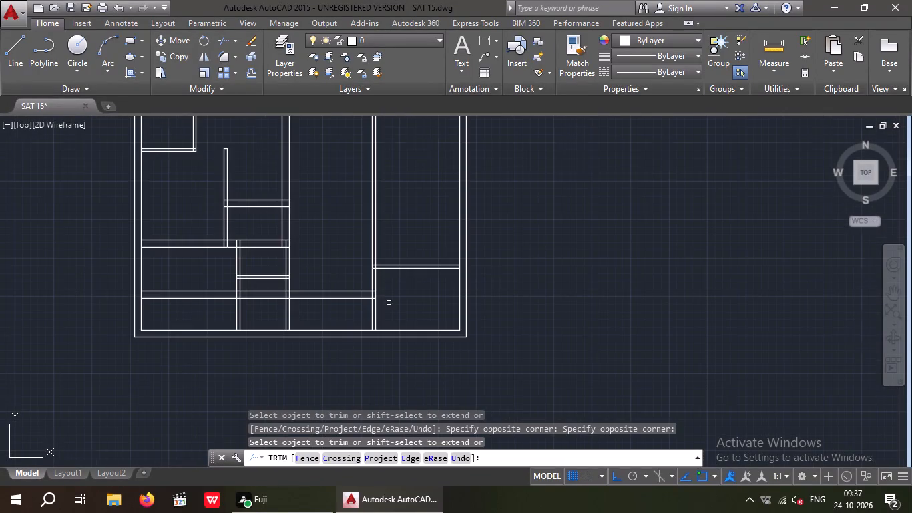
scroll(263, 299, up, 3)
drag(274, 316, 269, 310)
click(255, 257)
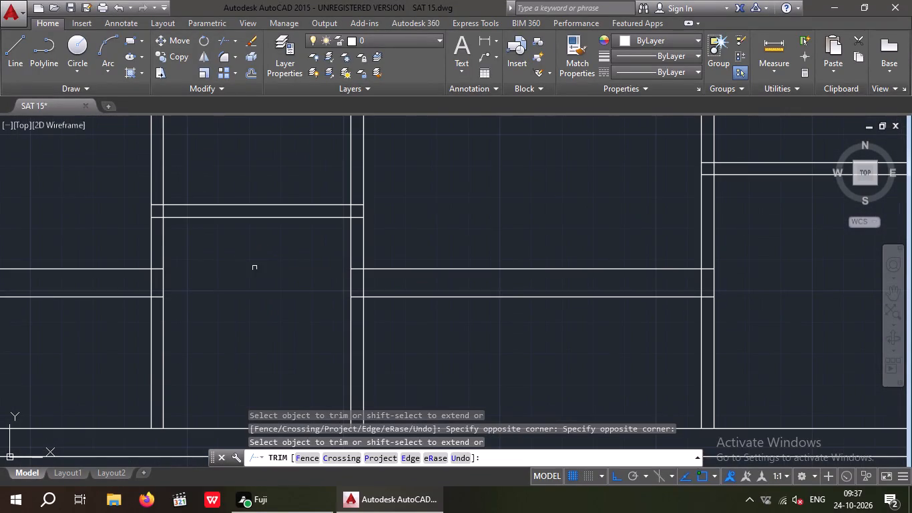
key(Escape)
key(Escape)
Erase the two leftover lines of the 9" wall in the lower-left corner room.
scroll(118, 312, down, 2)
drag(113, 315, 99, 294)
click(74, 252)
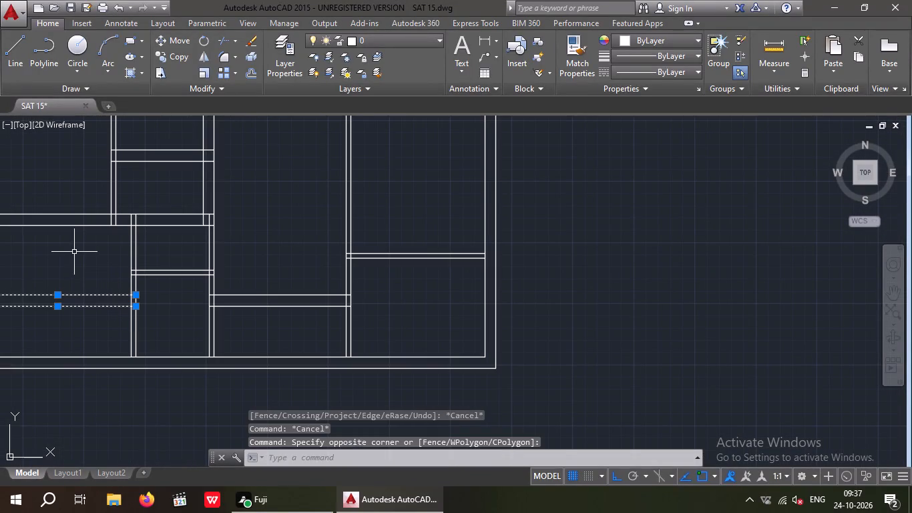
key(Delete)
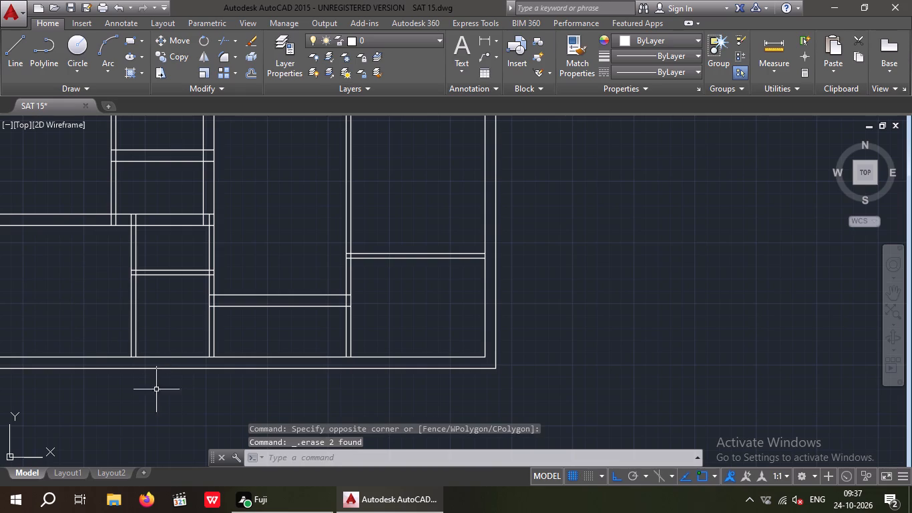
key(Escape)
key(Escape)
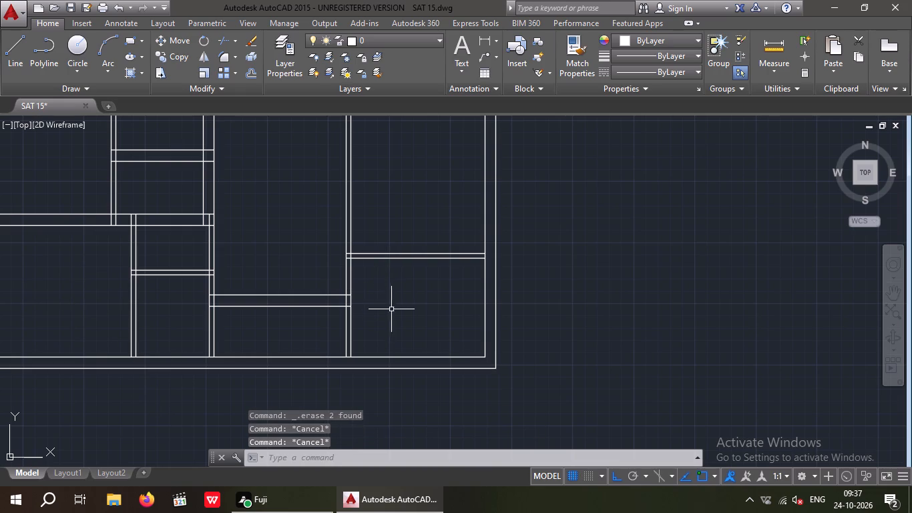
key(Escape)
Offset the passage-facing vertical wall lines on both sides of the central passage 1' inward.
key(o)
key(Return)
key(1)
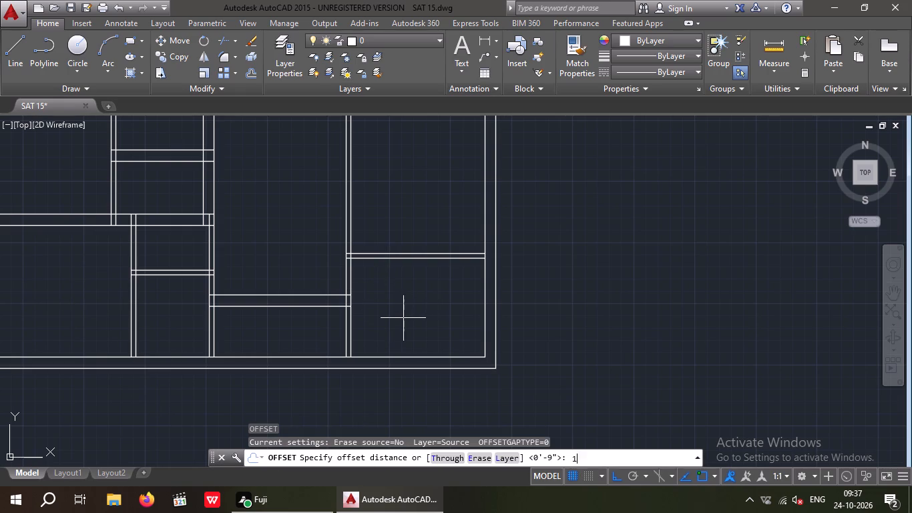
key(apostrophe)
key(Return)
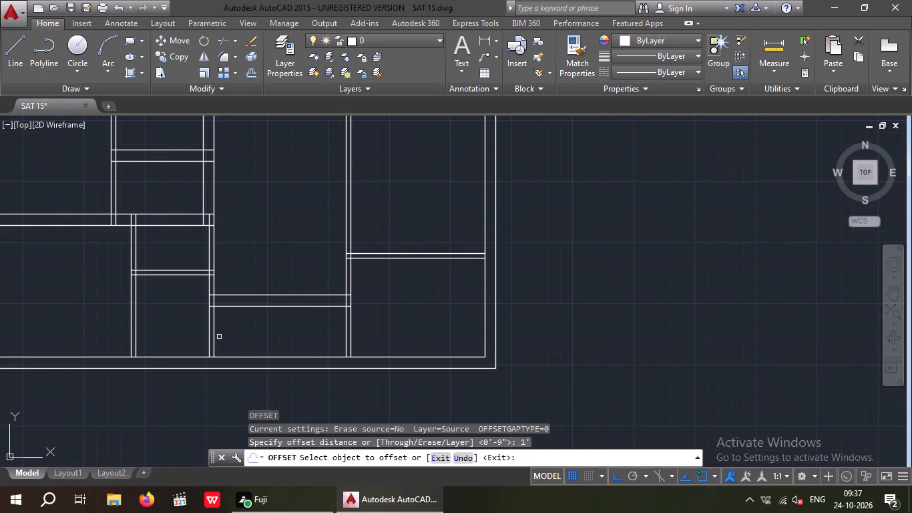
drag(214, 337, 230, 343)
click(294, 345)
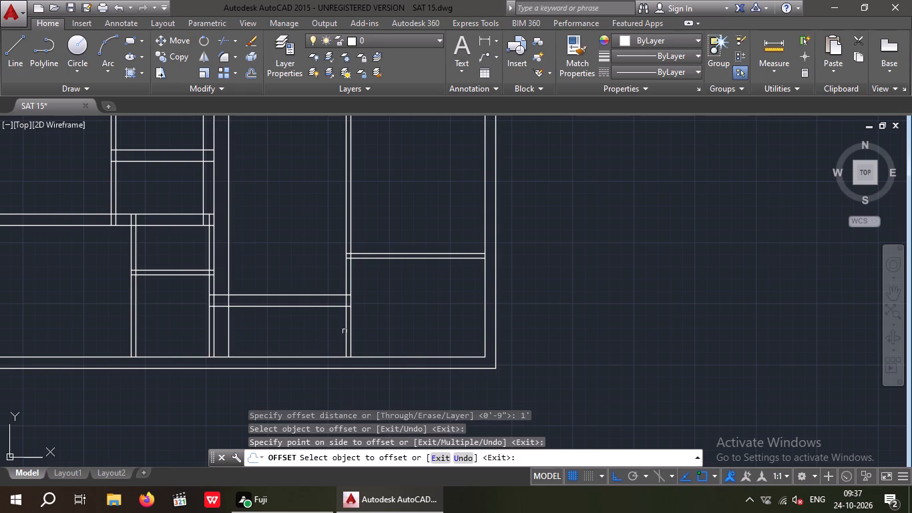
drag(344, 329, 306, 337)
click(300, 337)
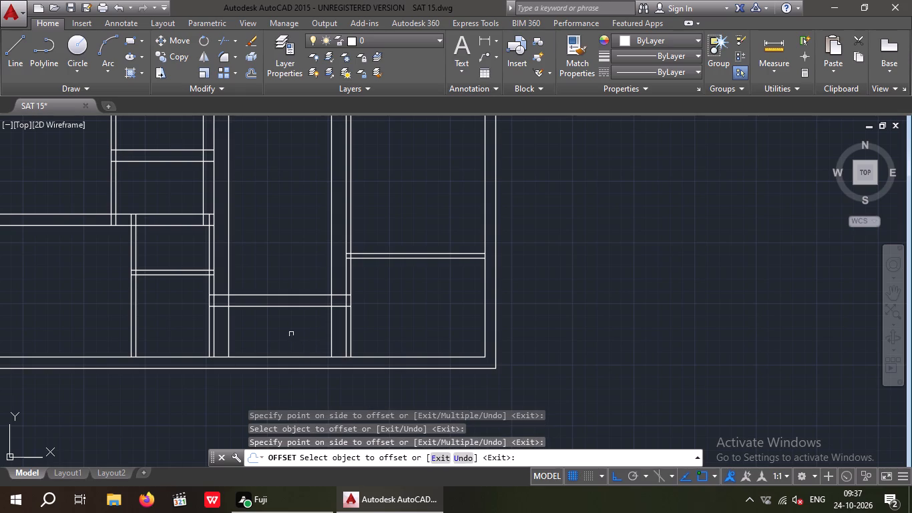
Trim the two 1' offset lines and the 9" wall across the central passage, leaving a 1' wall stub on each side.
key(Escape)
key(Escape)
key(Escape)
key(t)
key(r)
key(space)
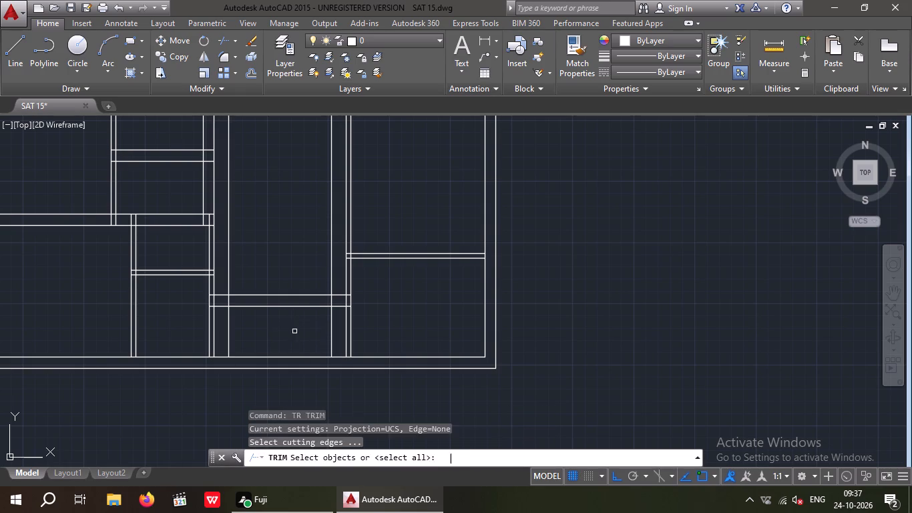
key(space)
click(331, 279)
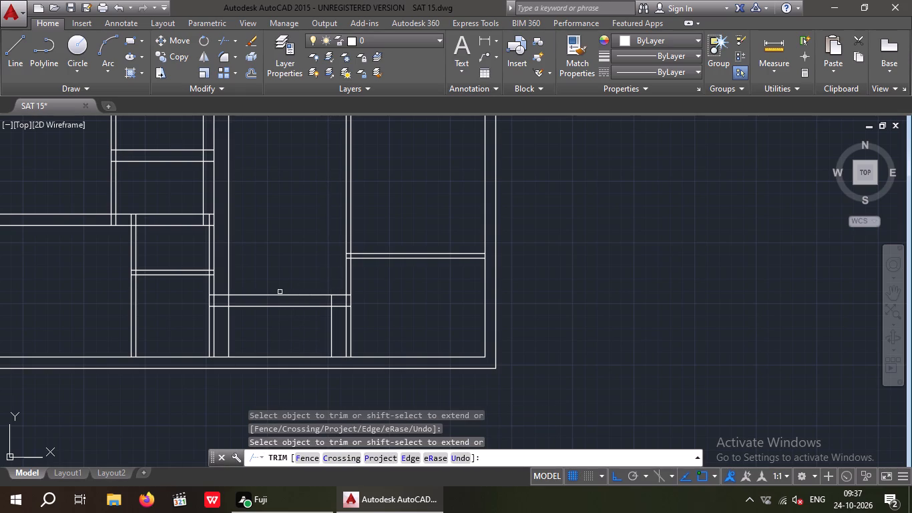
click(229, 283)
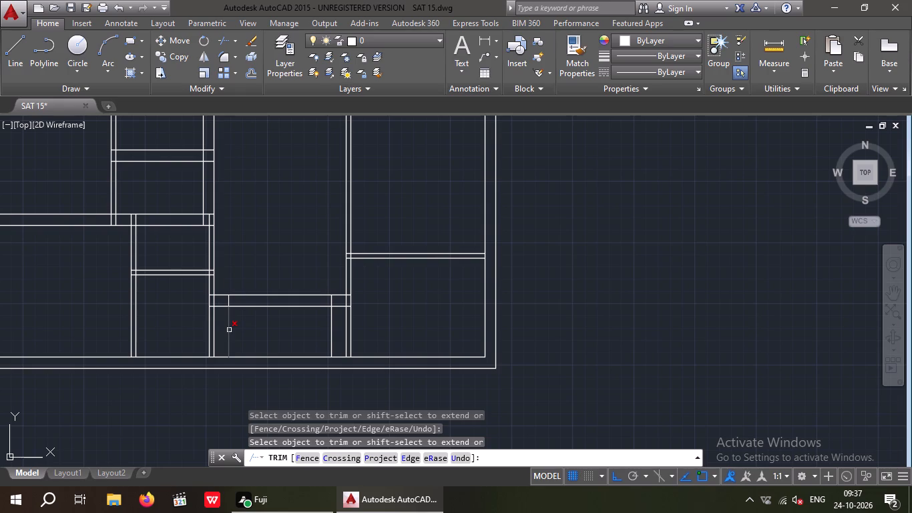
click(228, 330)
drag(332, 328, 314, 325)
drag(278, 320, 269, 302)
click(263, 277)
key(Escape)
key(Escape)
Draw a horizontal line across the passage between the midpoints of the two wall stubs' end faces.
key(l)
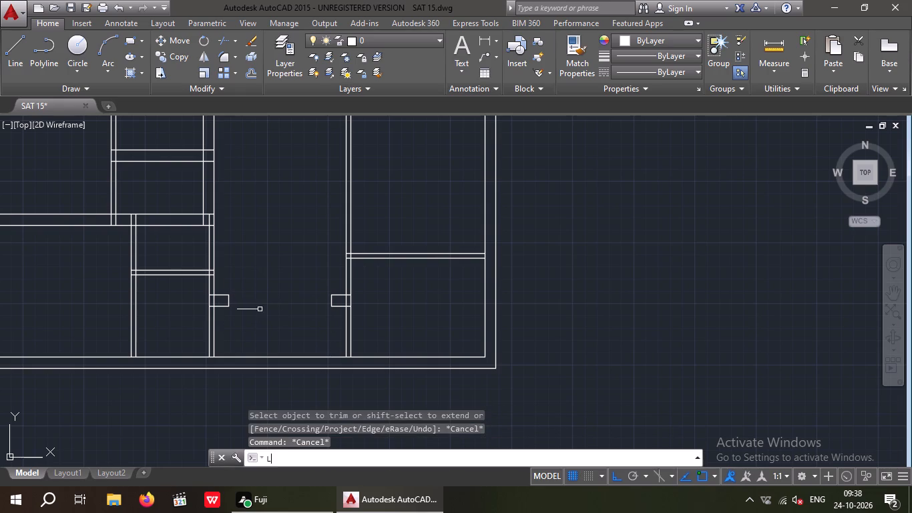
key(Return)
scroll(224, 308, up, 2)
drag(233, 291, 239, 295)
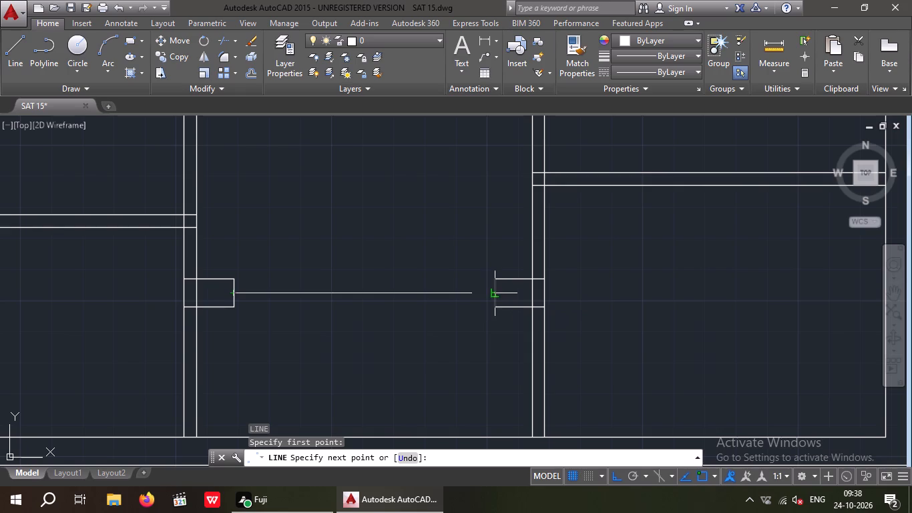
drag(495, 295, 482, 300)
key(Escape)
key(Escape)
key(Escape)
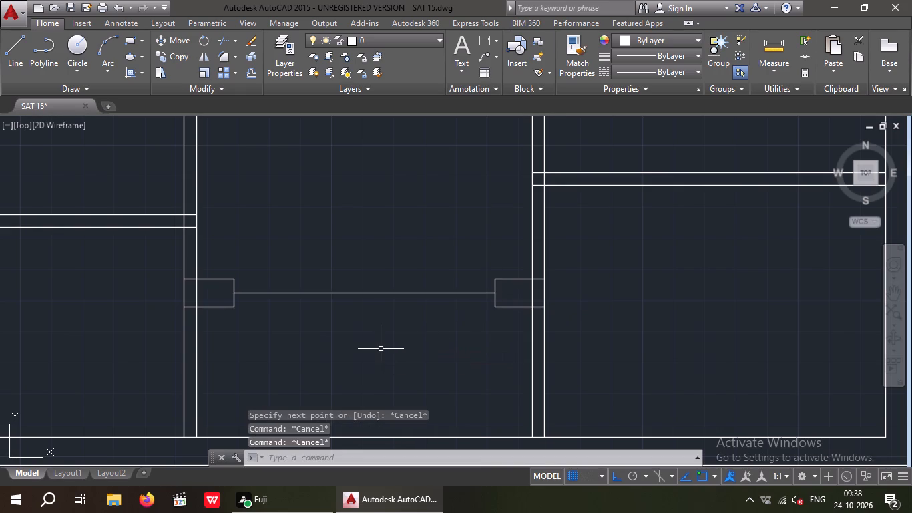
Trim the overlapping lines where the two wall stubs meet the passage's side walls so each junction is open.
key(t)
key(r)
key(space)
key(space)
scroll(191, 288, up, 3)
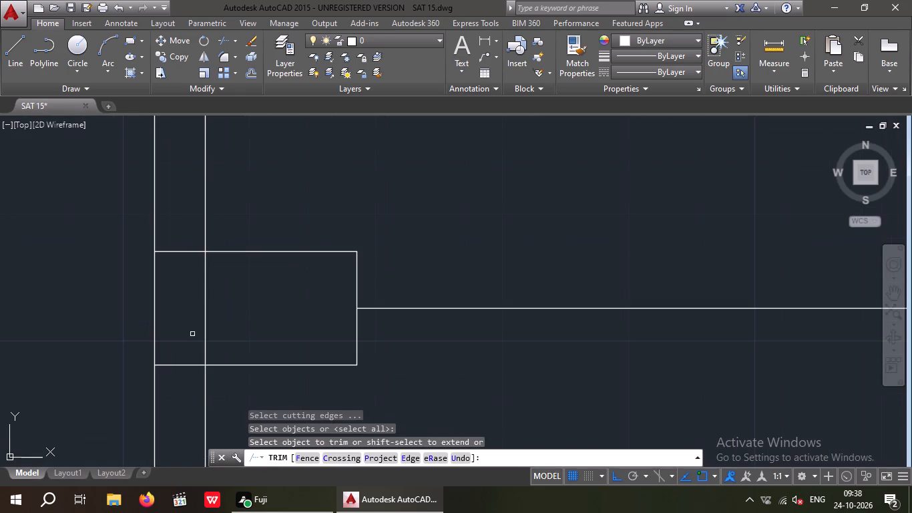
drag(190, 372, 188, 360)
click(174, 236)
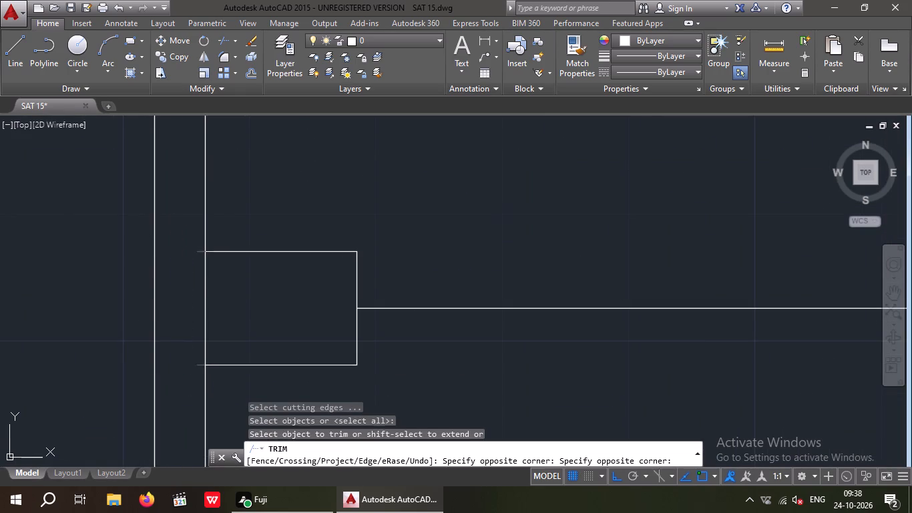
drag(248, 287, 200, 310)
click(190, 310)
scroll(192, 301, down, 4)
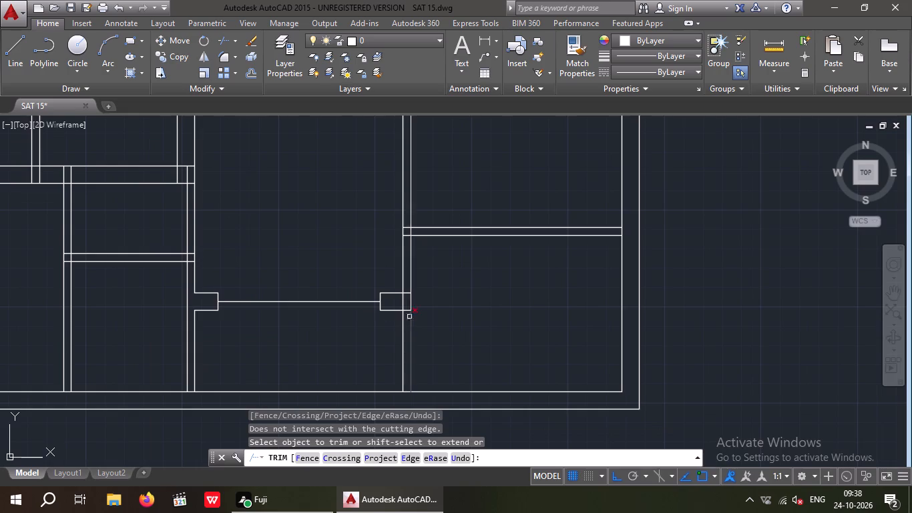
scroll(414, 305, up, 4)
click(363, 357)
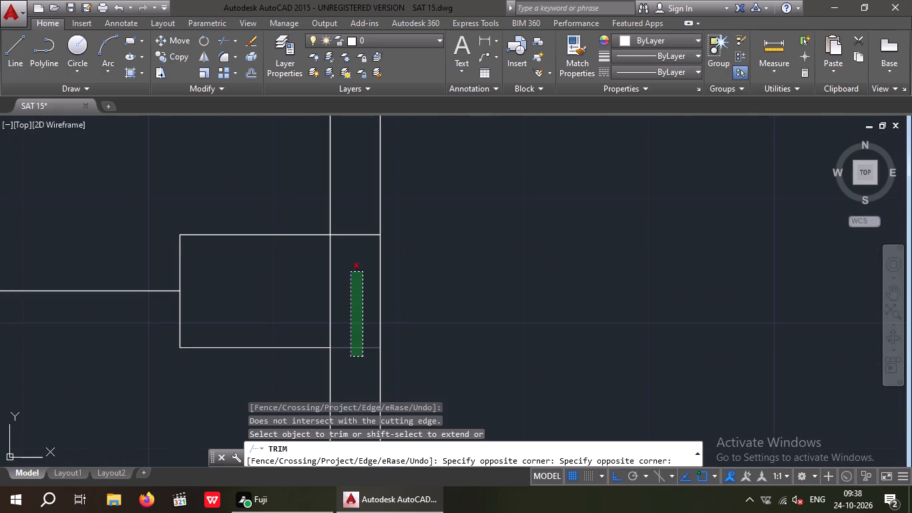
click(350, 227)
drag(354, 248, 294, 295)
click(294, 296)
scroll(299, 289, down, 4)
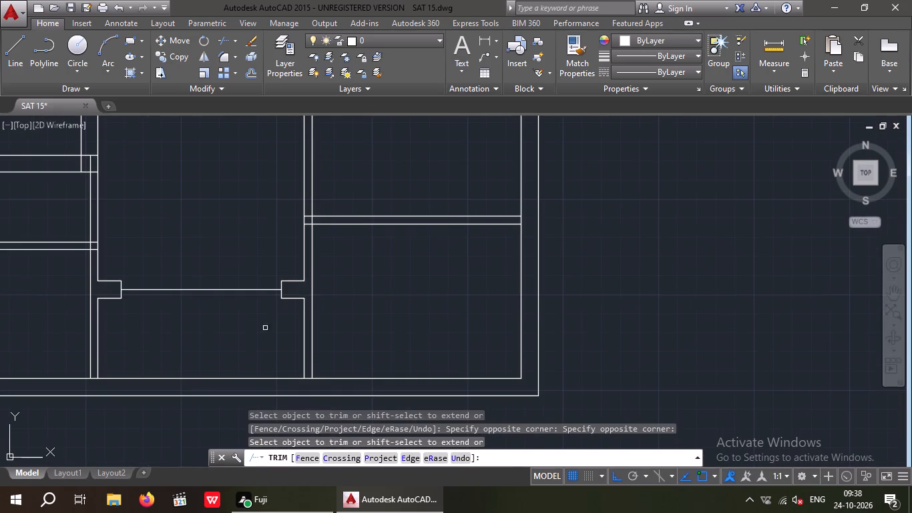
middle_drag(260, 329, 273, 386)
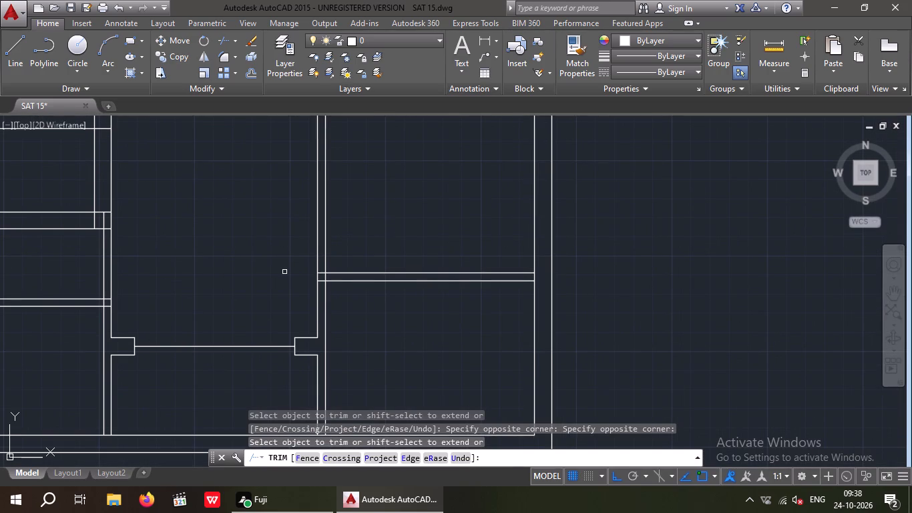
key(Escape)
key(Escape)
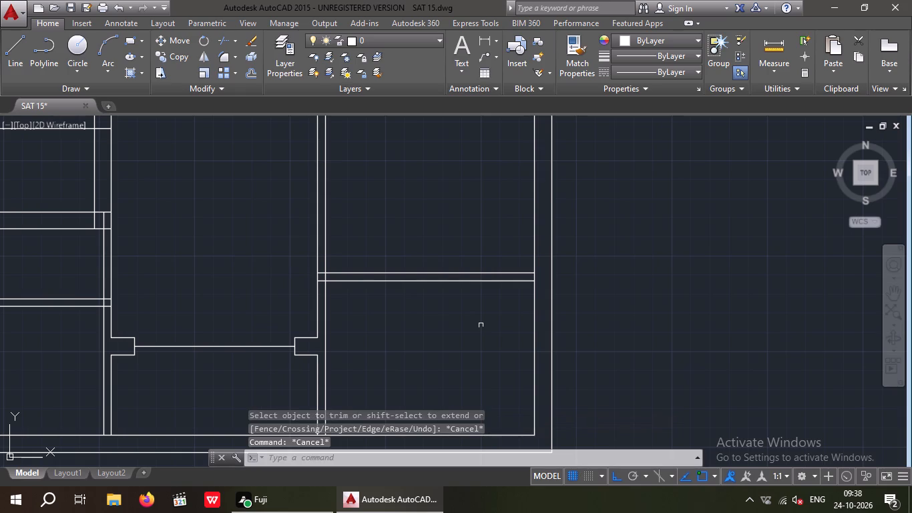
Offset the upper line of the lower right-hand room's top wall 4' upward.
key(o)
key(Return)
key(4)
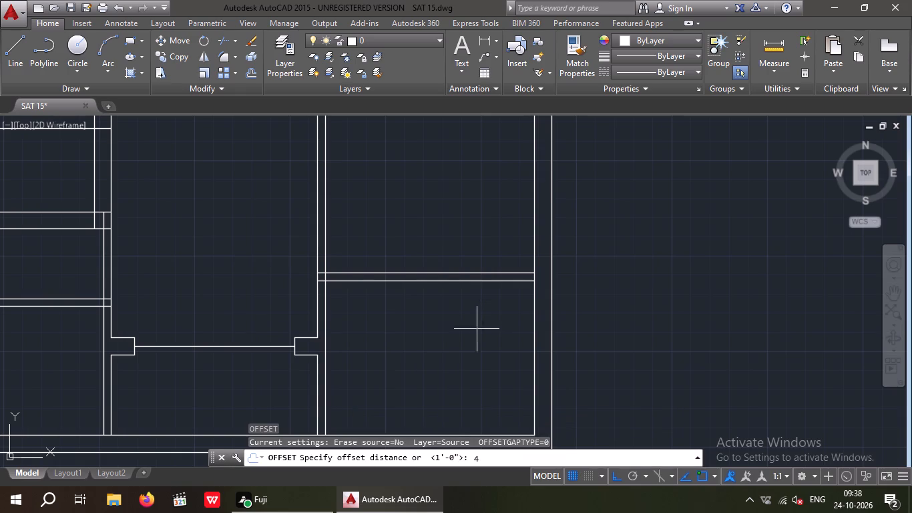
key(apostrophe)
key(Return)
scroll(436, 254, down, 1)
middle_drag(436, 254, 417, 363)
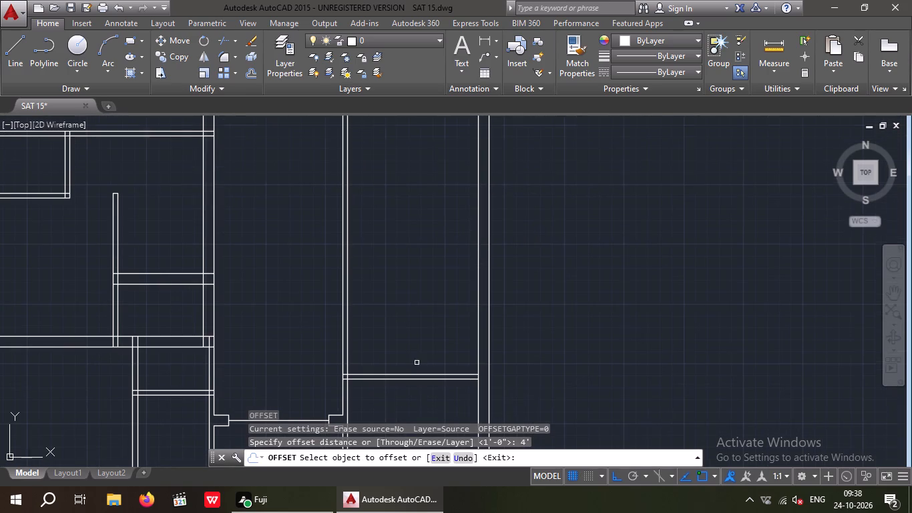
drag(419, 374, 417, 341)
click(415, 308)
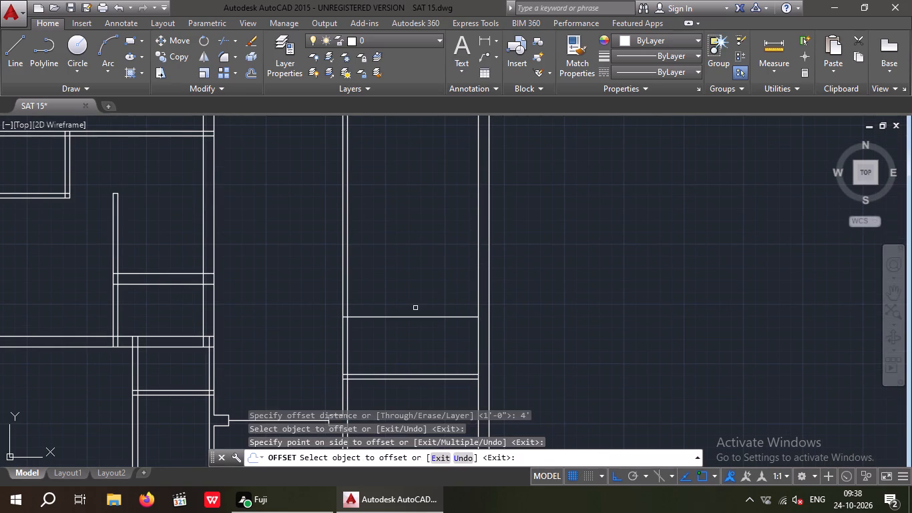
key(Escape)
key(Escape)
key(Escape)
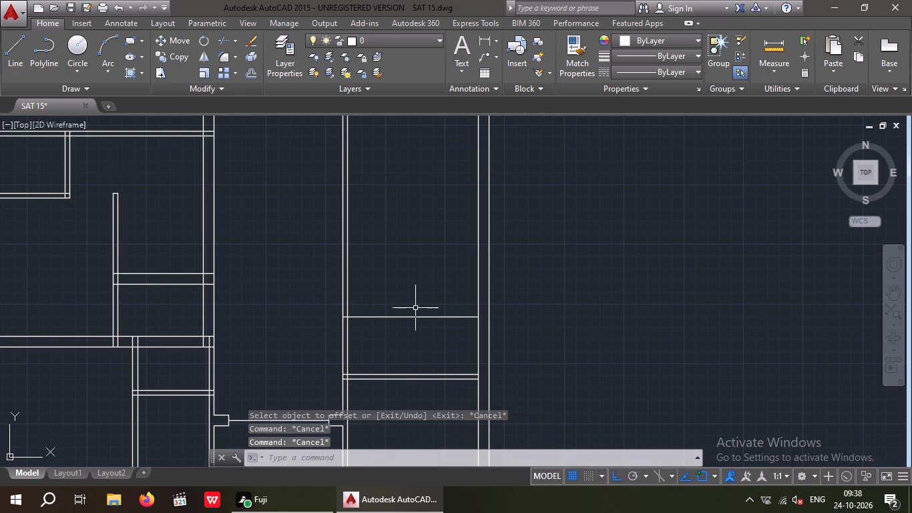
Offset the new horizontal line 4" upward to form a partition above the lower right-hand room.
key(o)
key(Return)
key(4)
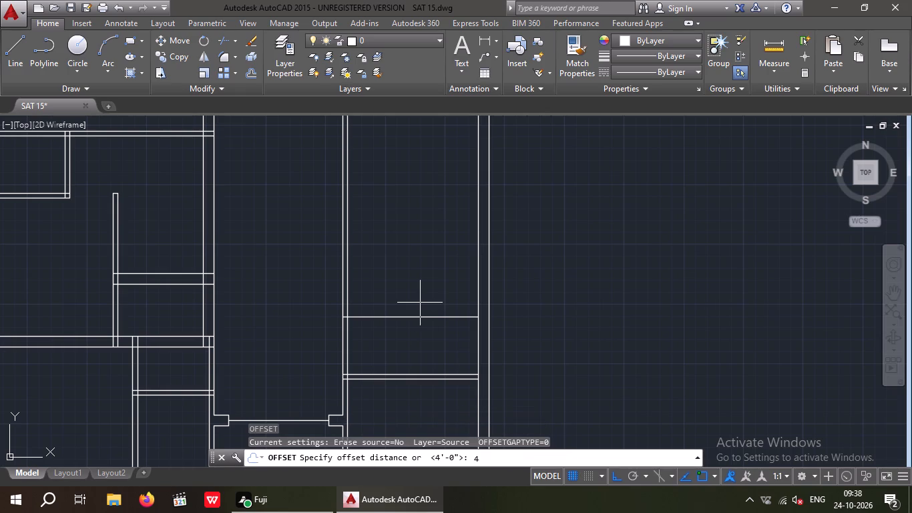
key(shift+quotedbl)
key(Return)
drag(411, 316, 406, 293)
click(401, 270)
key(Escape)
key(Escape)
key(Escape)
key(Escape)
key(Escape)
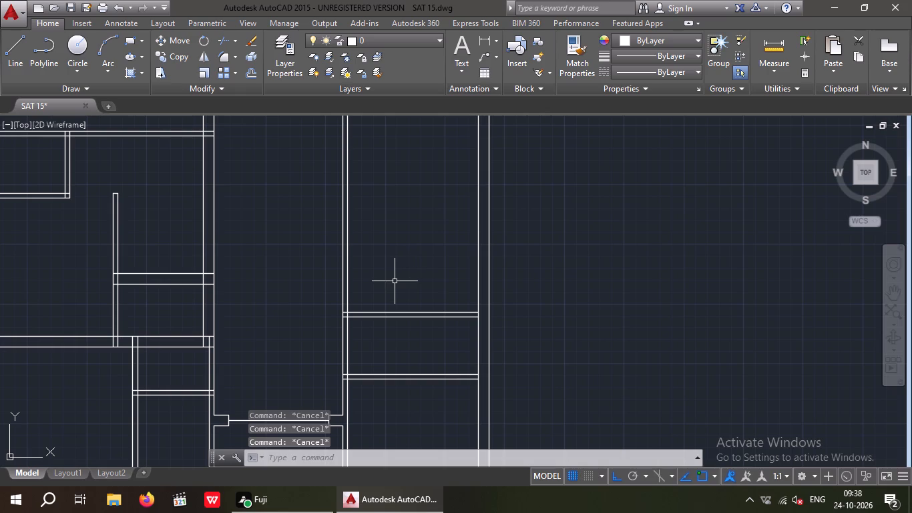
key(Escape)
key(Escape)
Offset the inner line of the right outer wall 7' inward, toward the passage.
key(o)
key(Return)
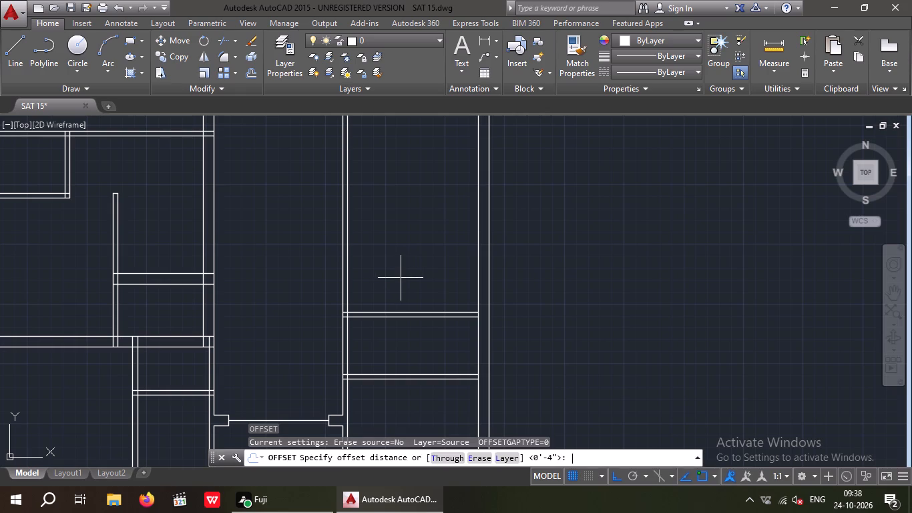
key(7)
key(apostrophe)
key(Return)
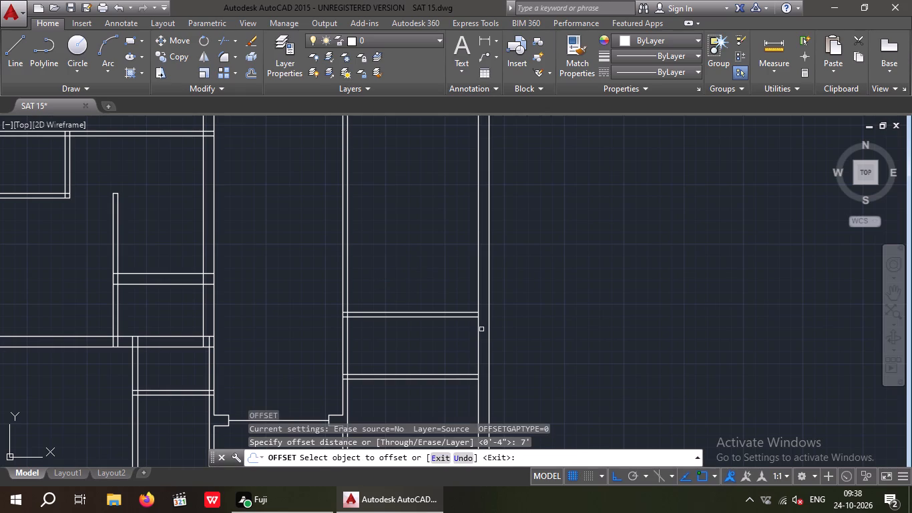
drag(477, 333, 423, 343)
click(411, 344)
key(Escape)
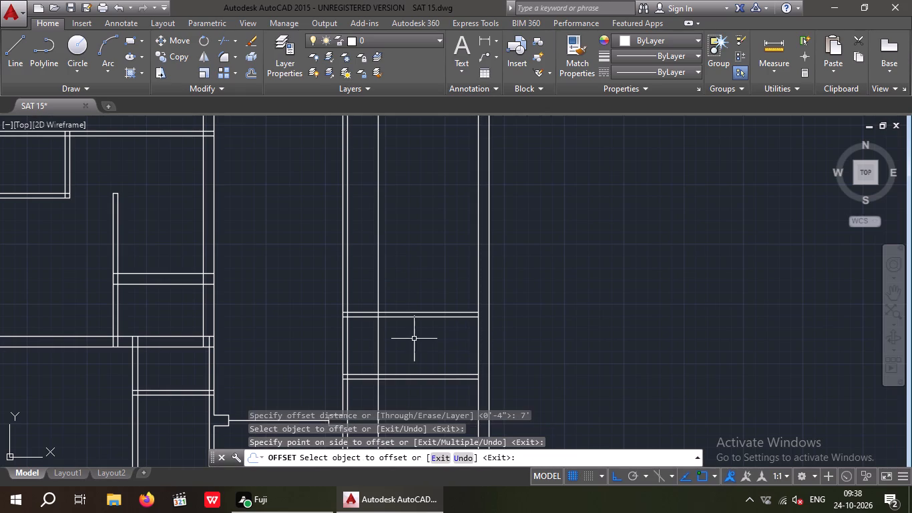
key(Escape)
key(Escape)
key(Escape)
Offset the new vertical line 4" toward the passage to form a vertical partition.
key(o)
key(Return)
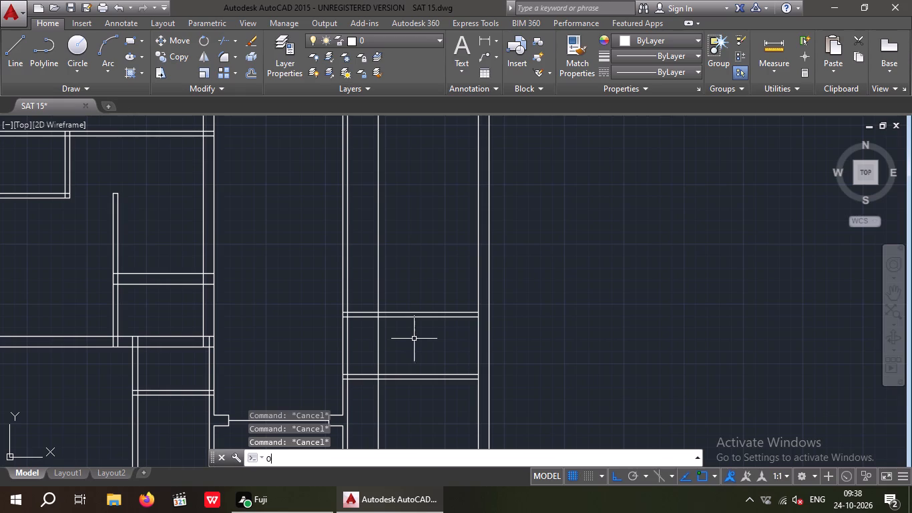
key(4)
key(shift+quotedbl)
key(Return)
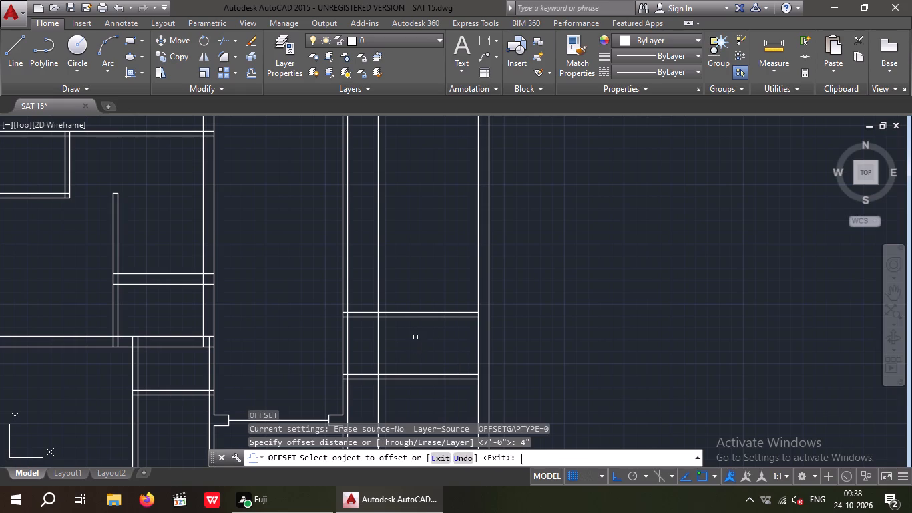
click(377, 343)
click(361, 348)
key(Escape)
key(Escape)
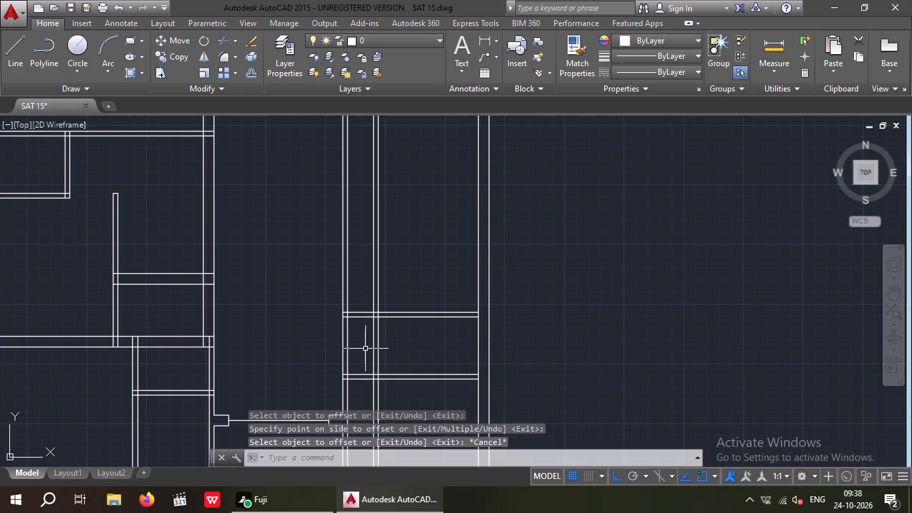
key(Escape)
Trim the vertical 4" partition above and below the two horizontal partitions so it remains only in the 4' space between them.
text(TR)
key(space)
key(space)
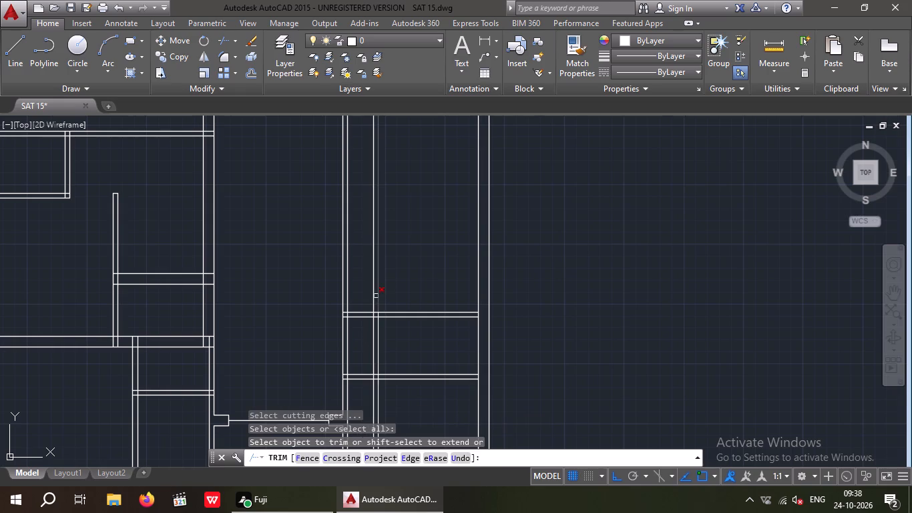
drag(407, 263, 371, 281)
click(371, 281)
middle_drag(391, 358, 393, 297)
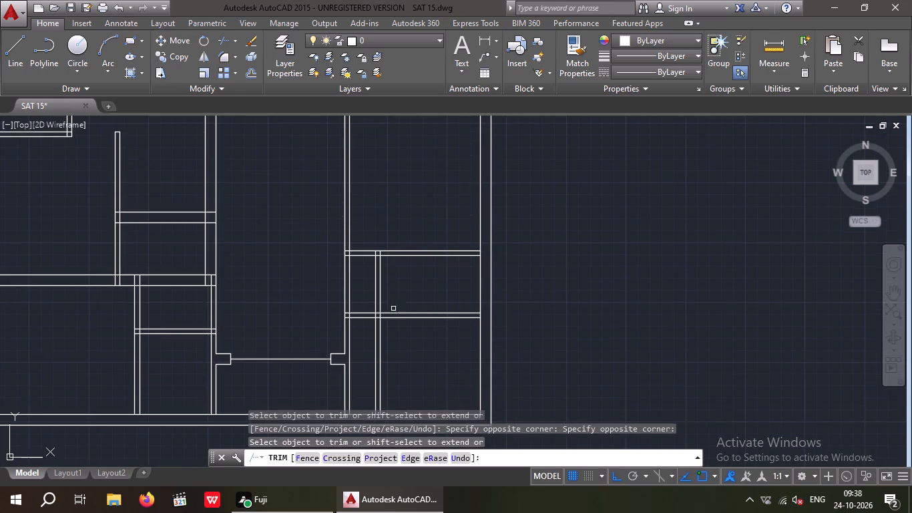
scroll(381, 332, up, 3)
drag(387, 298, 335, 319)
click(328, 324)
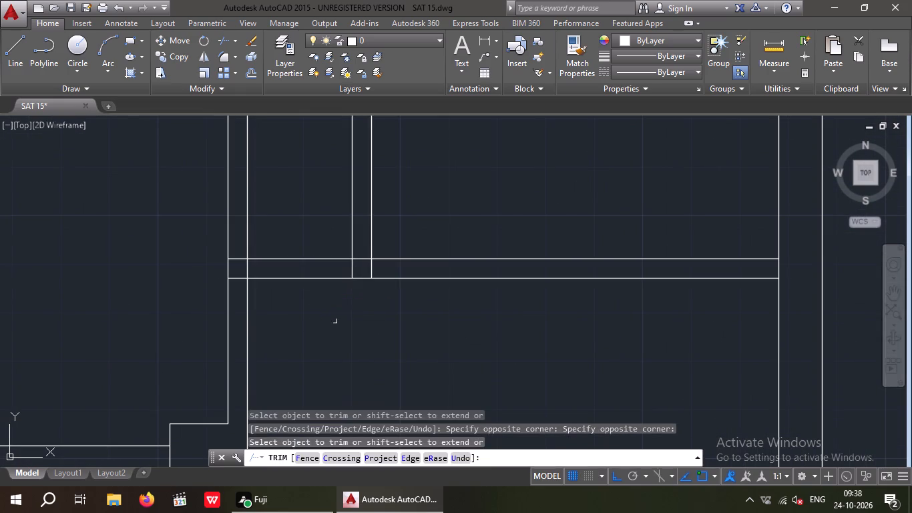
Trim the passage's right wall lines between the two horizontal partitions to open the 4' space onto the passage.
scroll(336, 320, down, 2)
middle_drag(407, 244, 425, 201)
scroll(422, 210, down, 2)
middle_drag(421, 214, 420, 269)
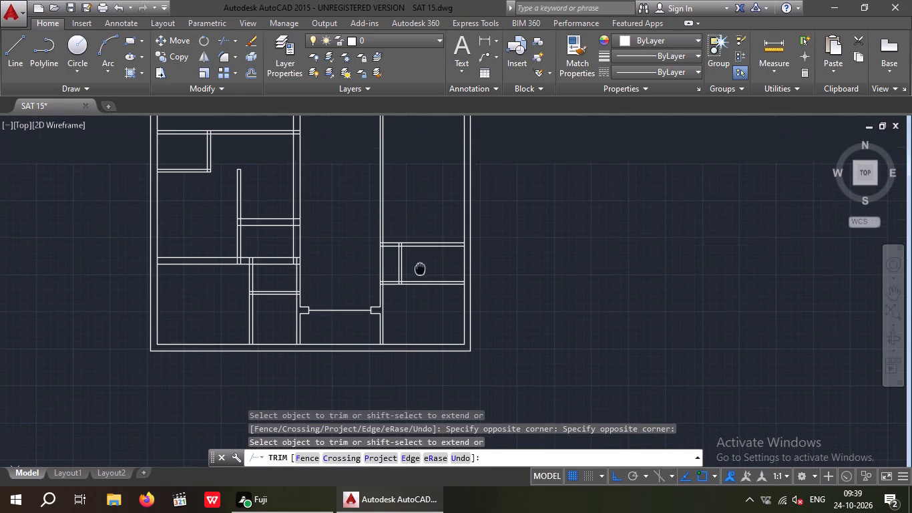
scroll(382, 260, up, 2)
drag(395, 242, 348, 277)
click(346, 279)
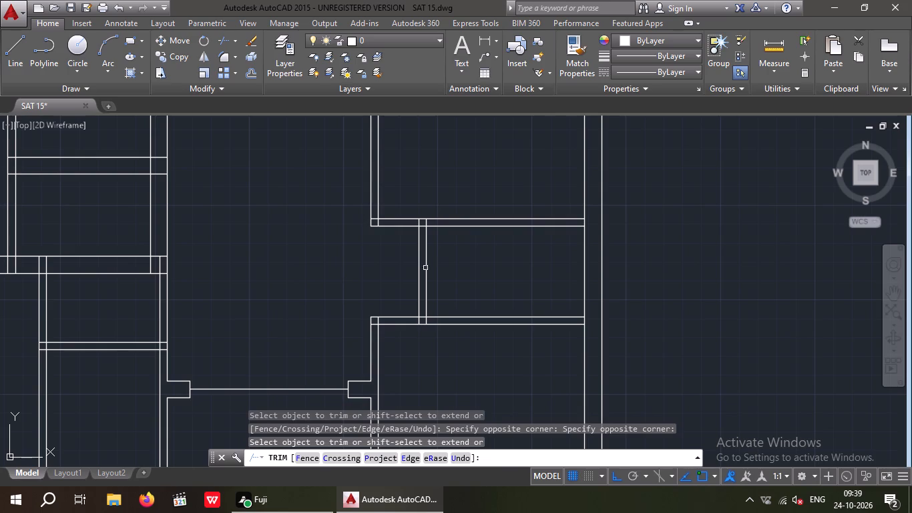
middle_drag(450, 268, 403, 317)
middle_drag(416, 245, 408, 266)
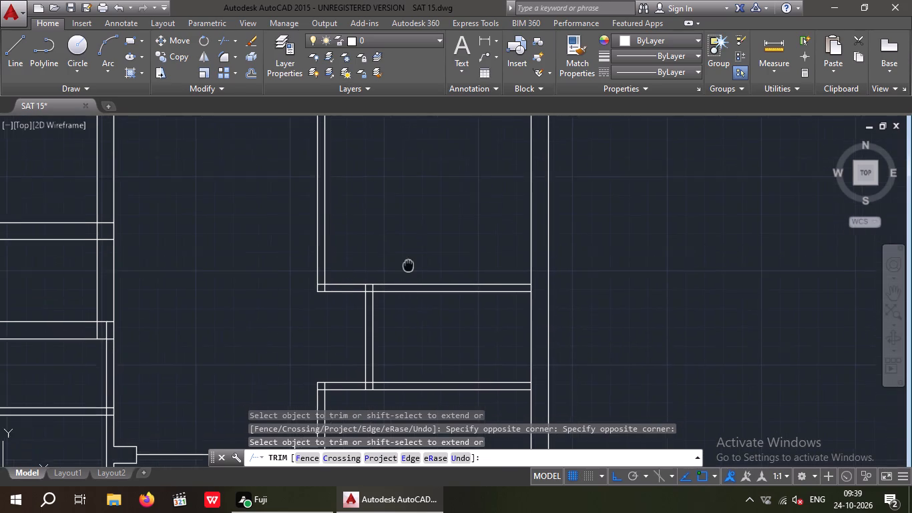
middle_drag(408, 266, 386, 315)
middle_drag(401, 296, 397, 319)
key(Escape)
key(Escape)
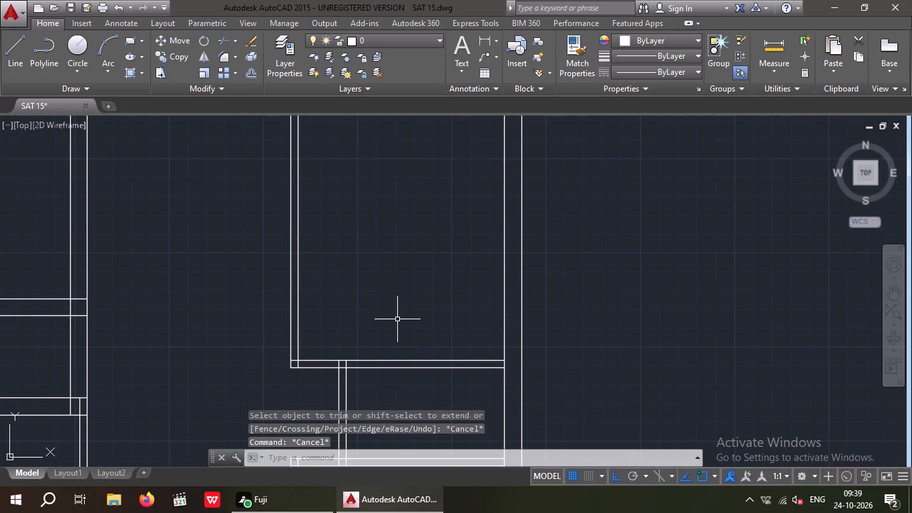
Offset the upper line of the horizontal partition above the lower 4' space 11' upward, on the passage's right side.
key(o)
key(Return)
key(1)
key(1)
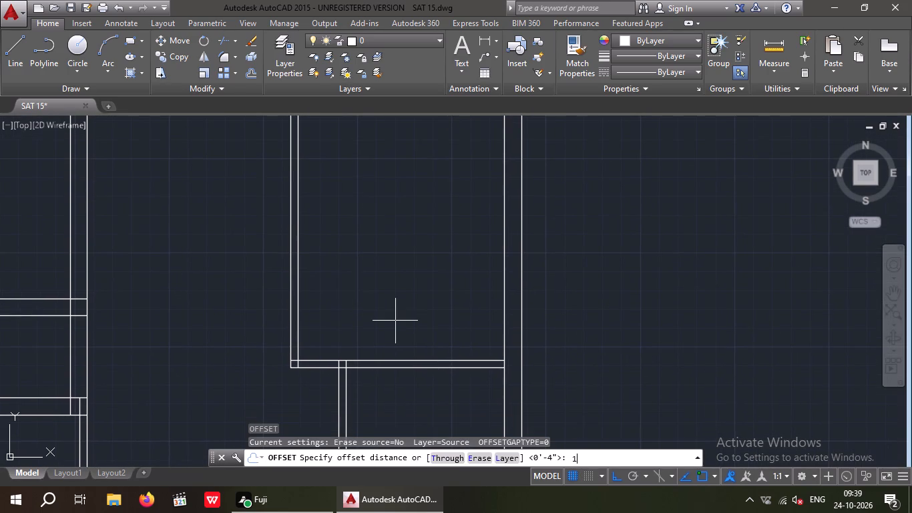
key(apostrophe)
key(Return)
scroll(391, 319, down, 2)
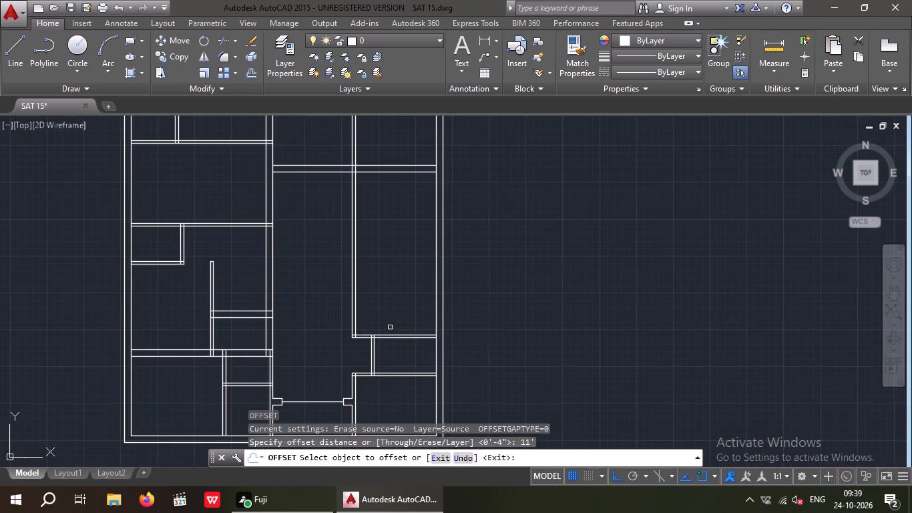
scroll(396, 331, up, 2)
drag(392, 341, 389, 331)
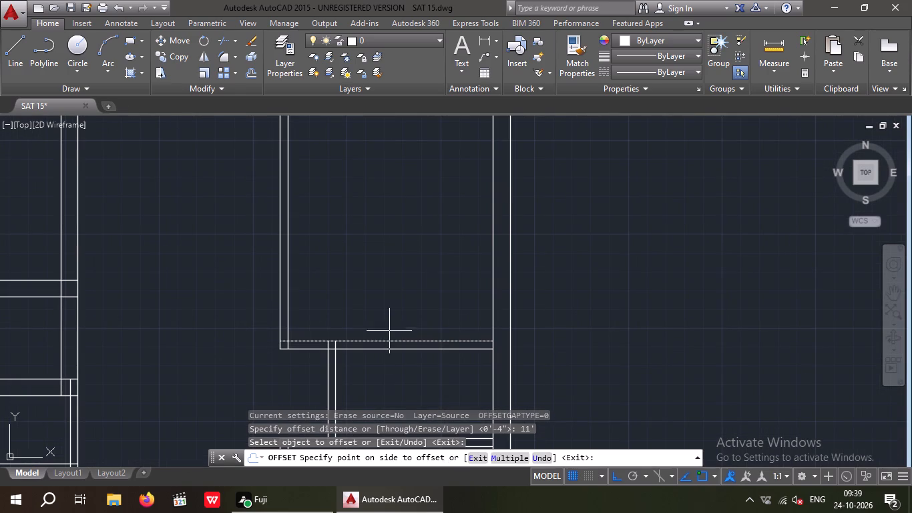
drag(389, 331, 389, 309)
middle_drag(389, 229, 395, 321)
click(395, 289)
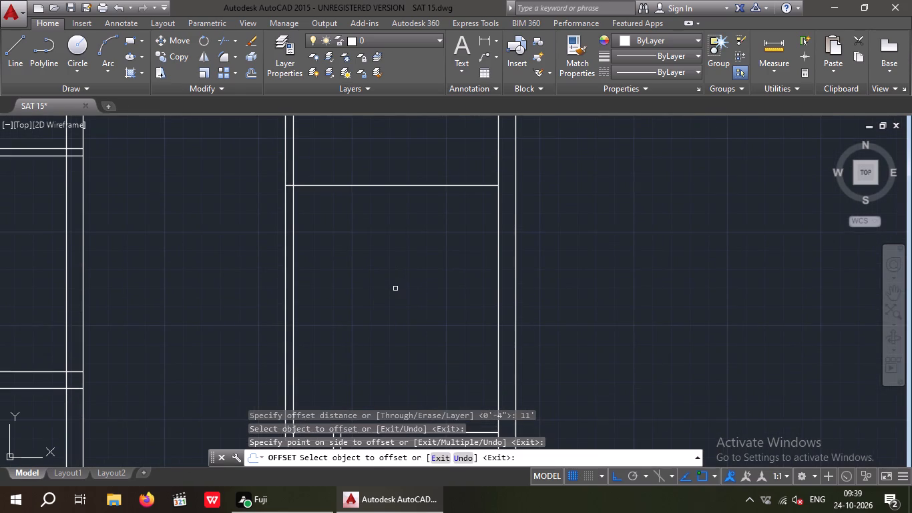
scroll(396, 286, down, 3)
middle_drag(396, 285, 397, 324)
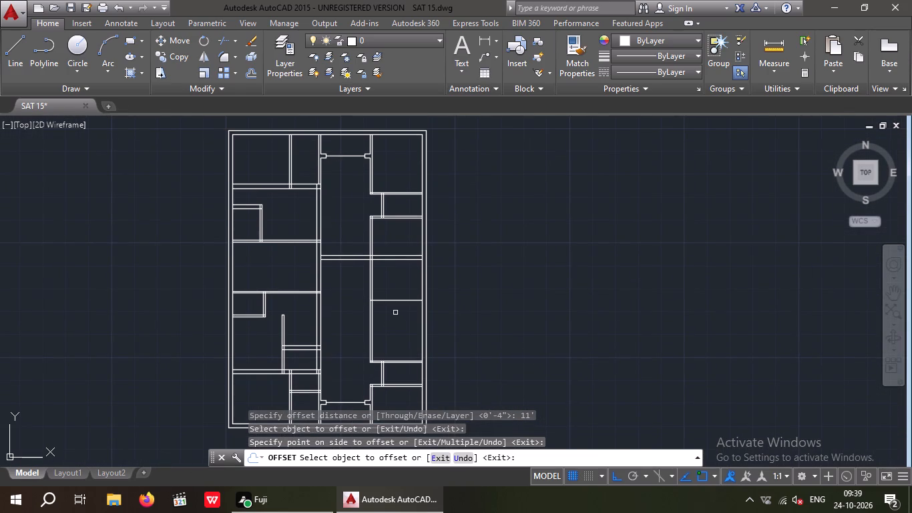
key(Escape)
key(Escape)
key(Escape)
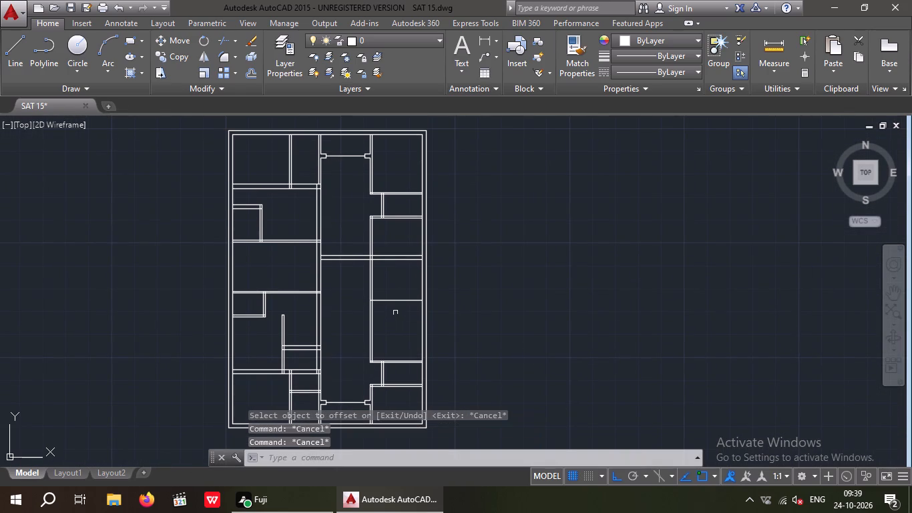
key(p)
key(Escape)
key(Escape)
key(Escape)
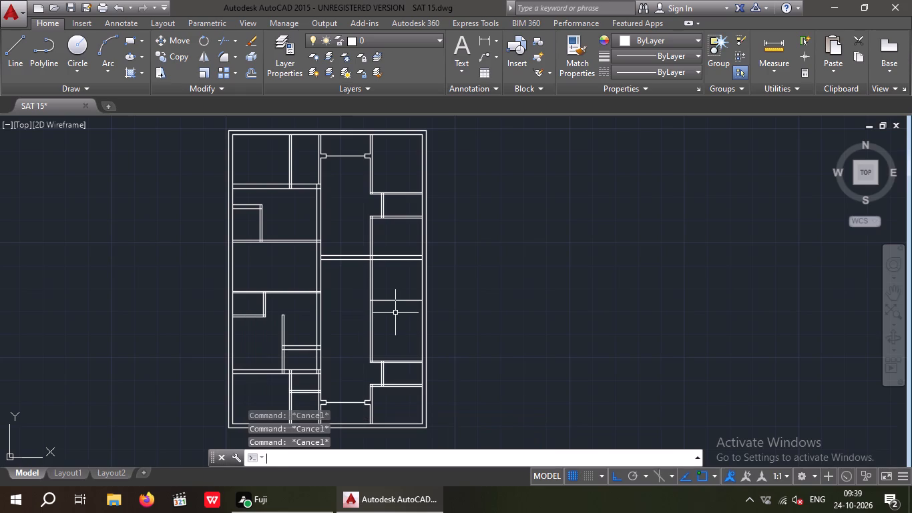
key(Escape)
Offset the new horizontal line 9" upward to form a 9" wall between the passage's right wall and the outer wall.
key(o)
key(Return)
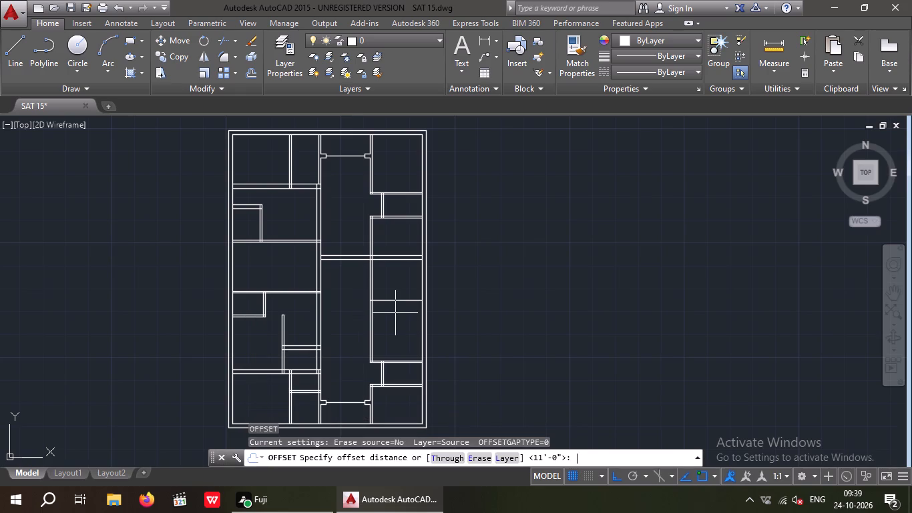
key(9)
key(shift+quotedbl)
key(Return)
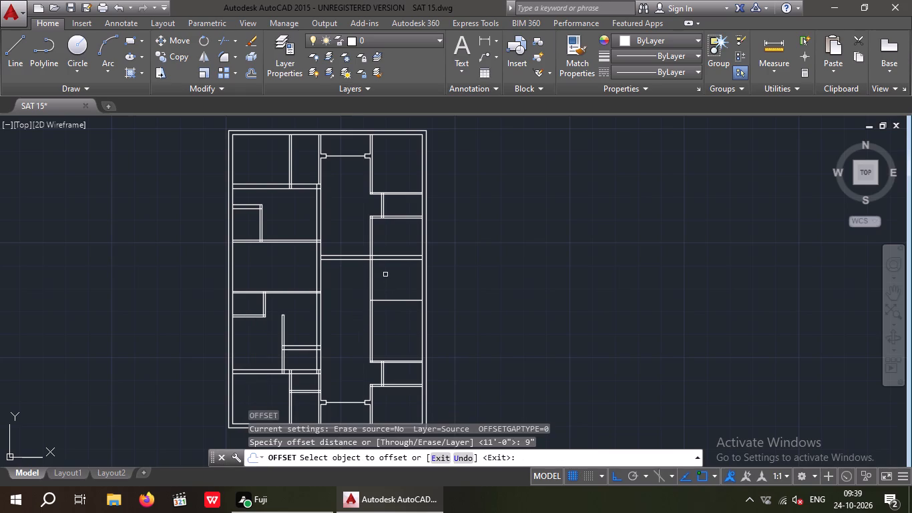
scroll(383, 291, up, 3)
drag(391, 328, 390, 313)
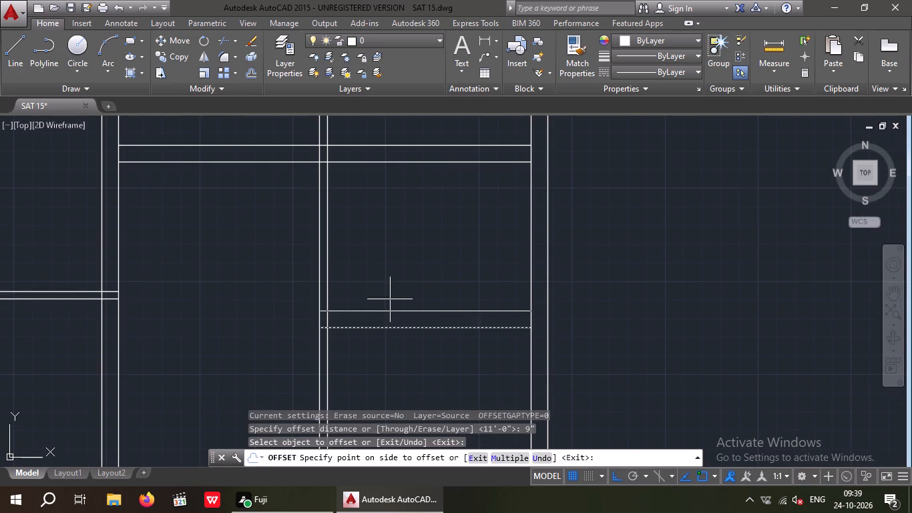
click(390, 285)
key(Escape)
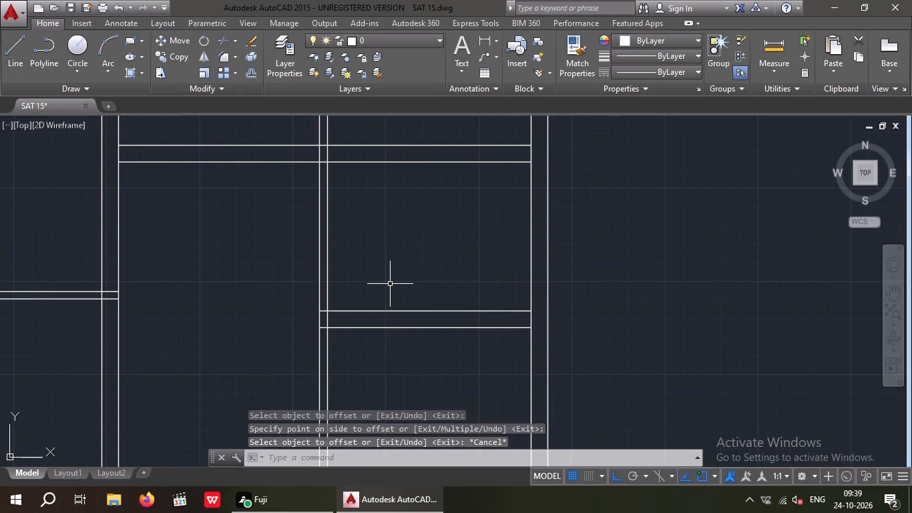
key(Escape)
key(Escape)
key(Escape)
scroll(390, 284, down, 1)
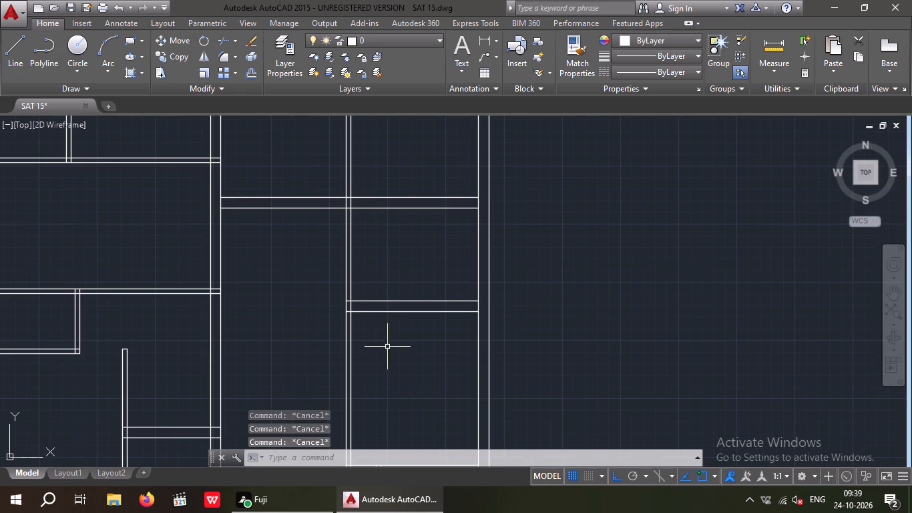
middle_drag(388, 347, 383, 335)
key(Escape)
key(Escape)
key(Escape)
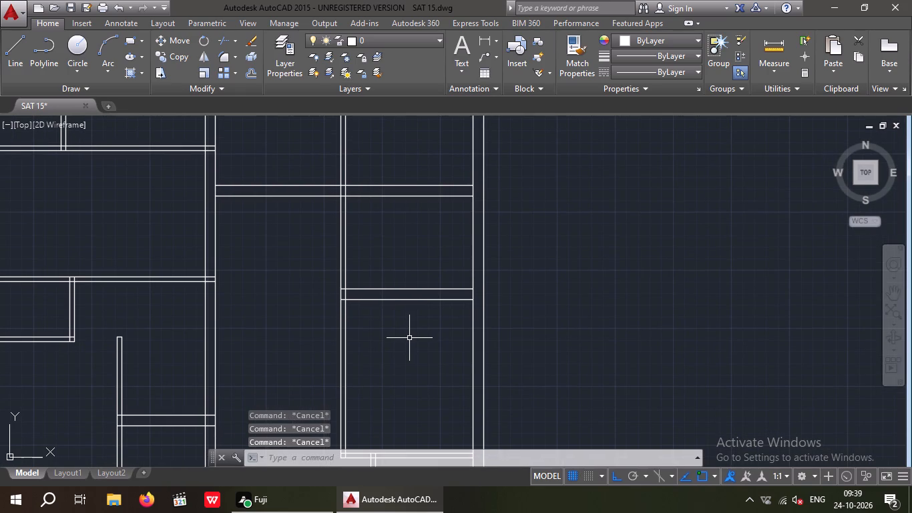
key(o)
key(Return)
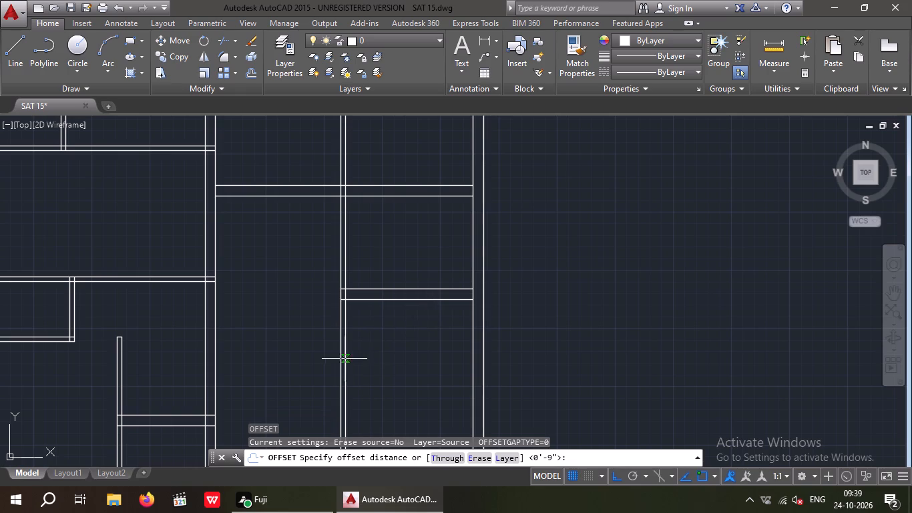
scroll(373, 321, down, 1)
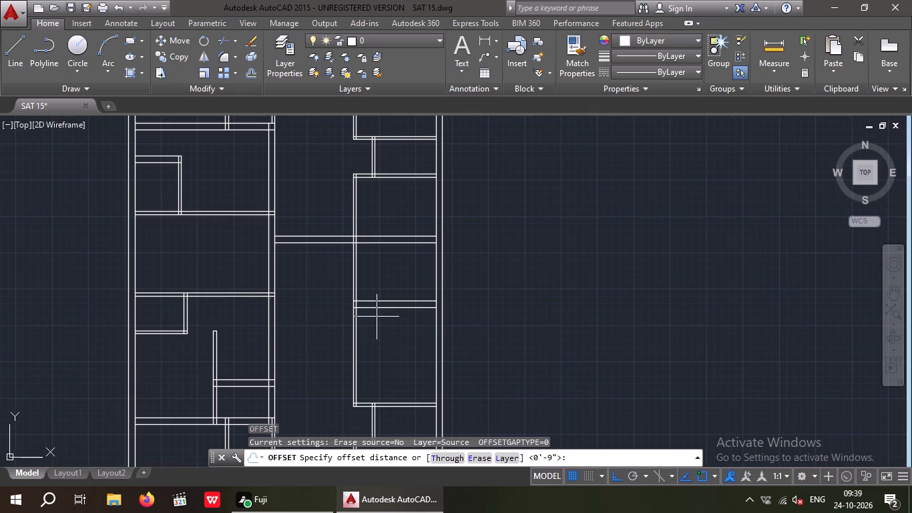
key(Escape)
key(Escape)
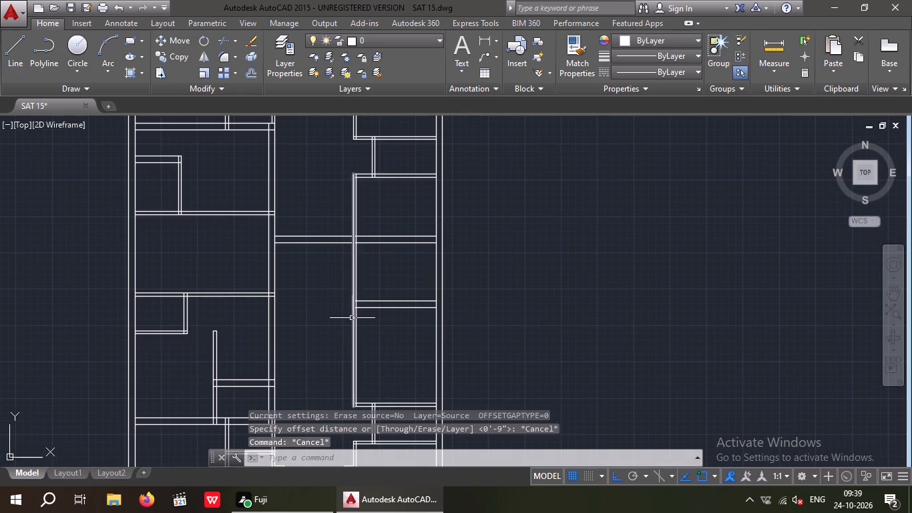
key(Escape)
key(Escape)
Extend both lines of the new 9" horizontal wall across the passage to the passage's left wall.
key(e)
text(X)
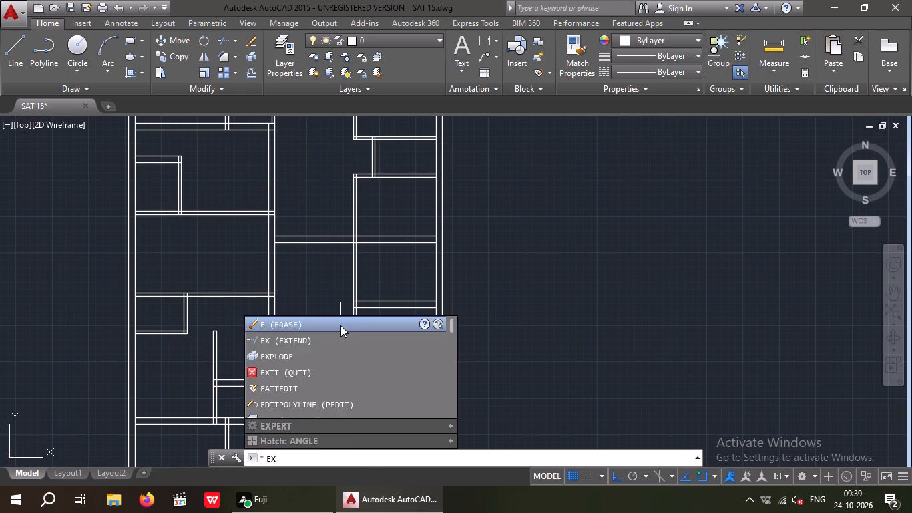
key(space)
key(space)
drag(383, 321, 383, 303)
click(378, 295)
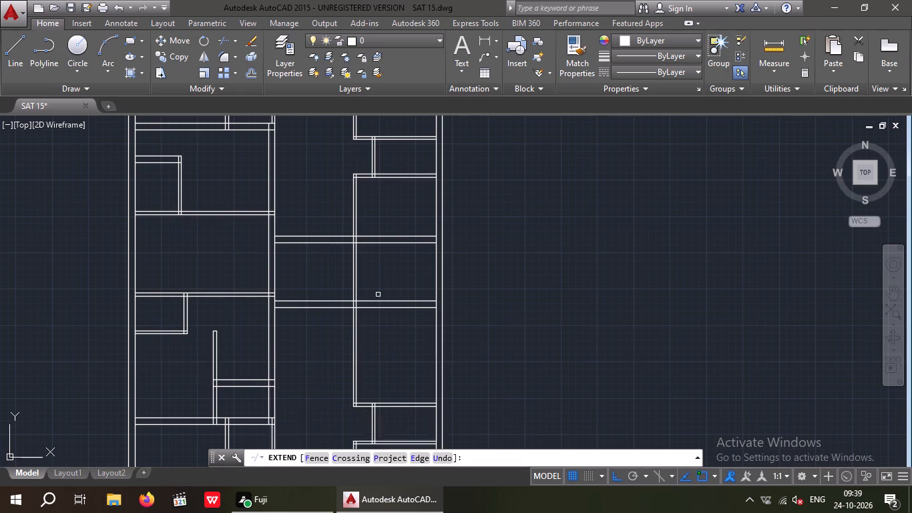
middle_drag(381, 337, 375, 327)
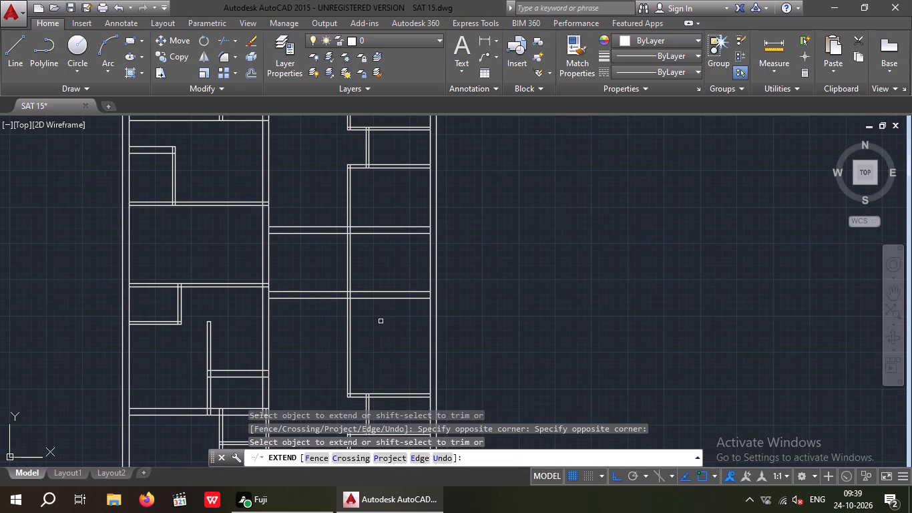
key(Escape)
key(Escape)
scroll(381, 321, down, 2)
middle_drag(381, 325, 393, 309)
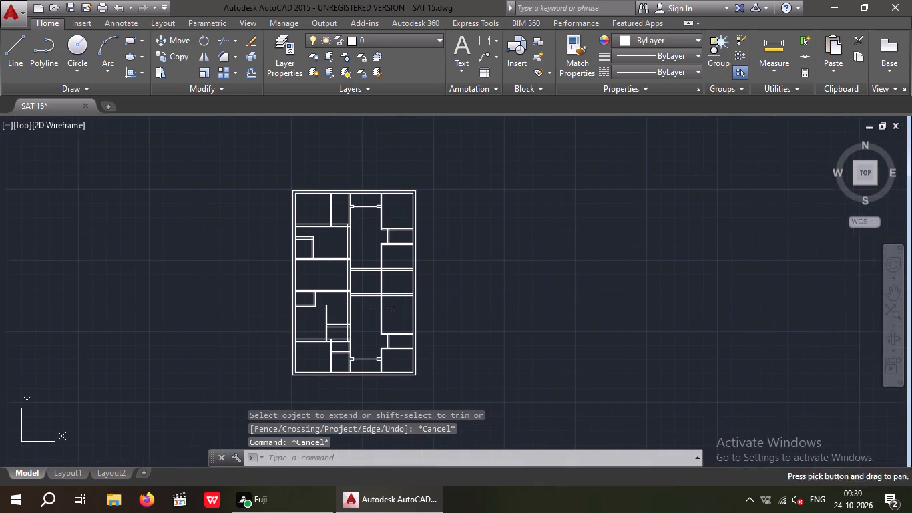
scroll(382, 311, up, 1)
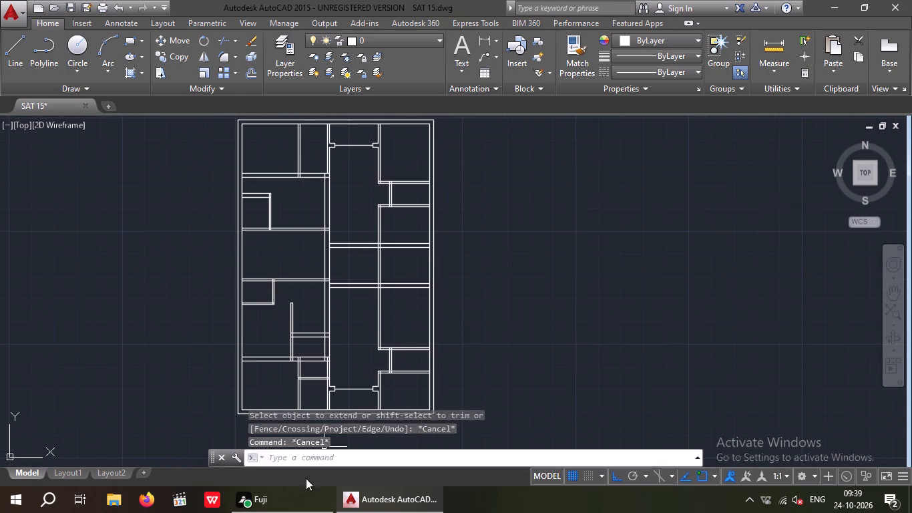
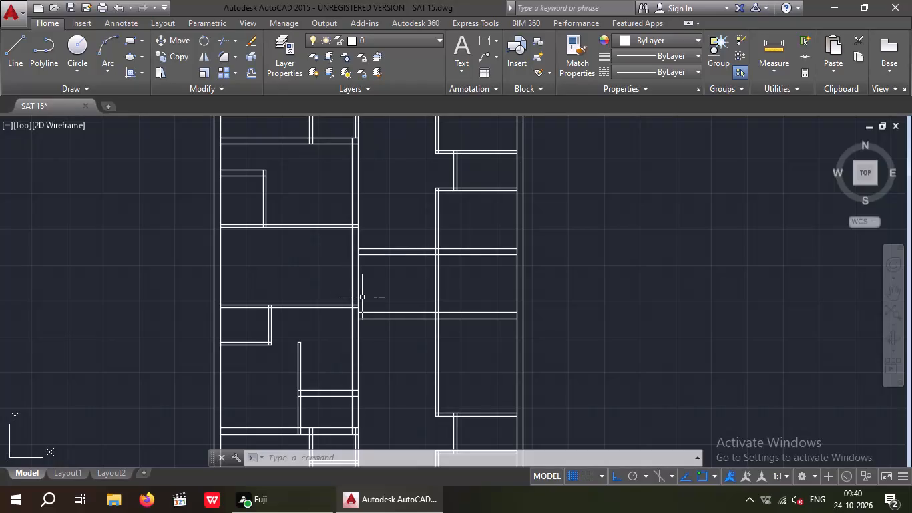
Trim the passage's right wall lines between the two horizontal walls that cross the passage.
key(Escape)
key(Escape)
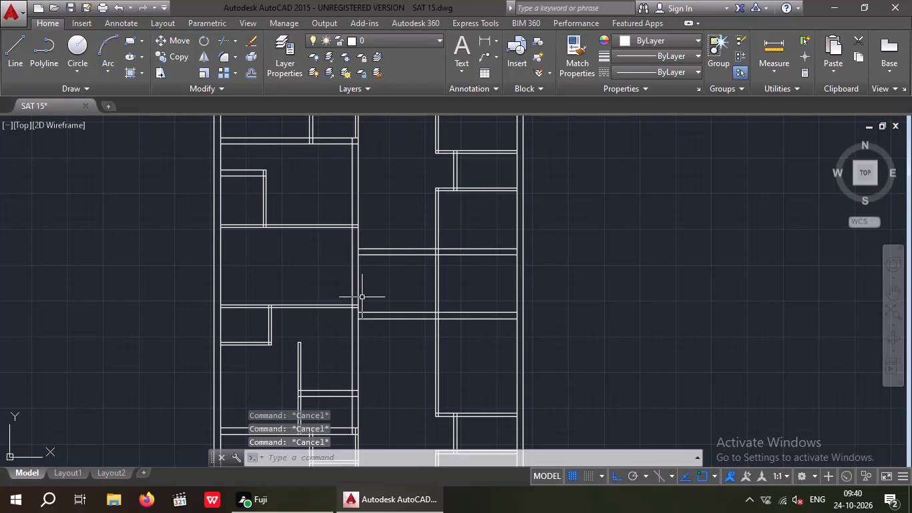
text(TR)
key(space)
key(space)
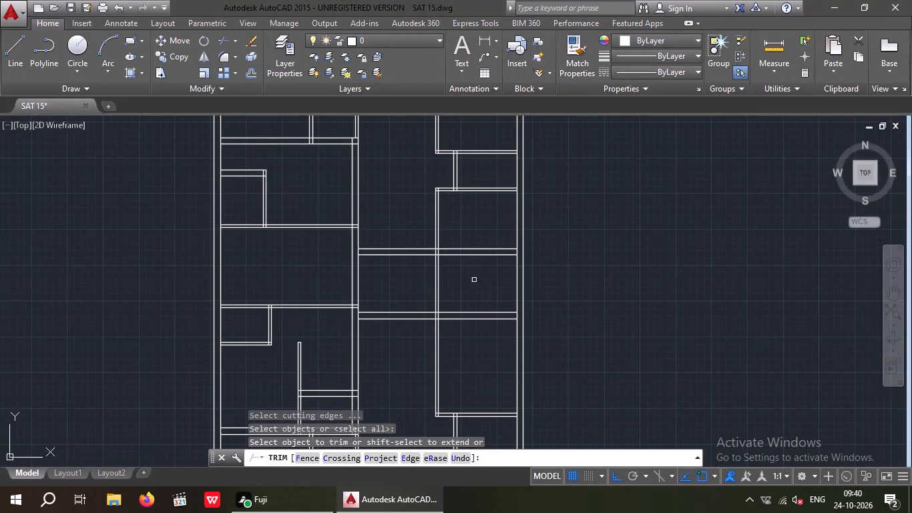
scroll(448, 275, up, 2)
drag(440, 263, 397, 309)
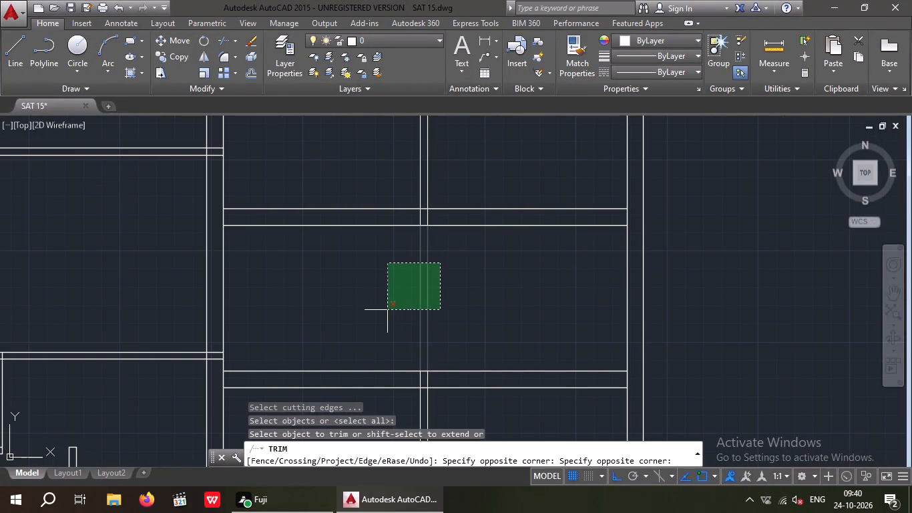
click(387, 310)
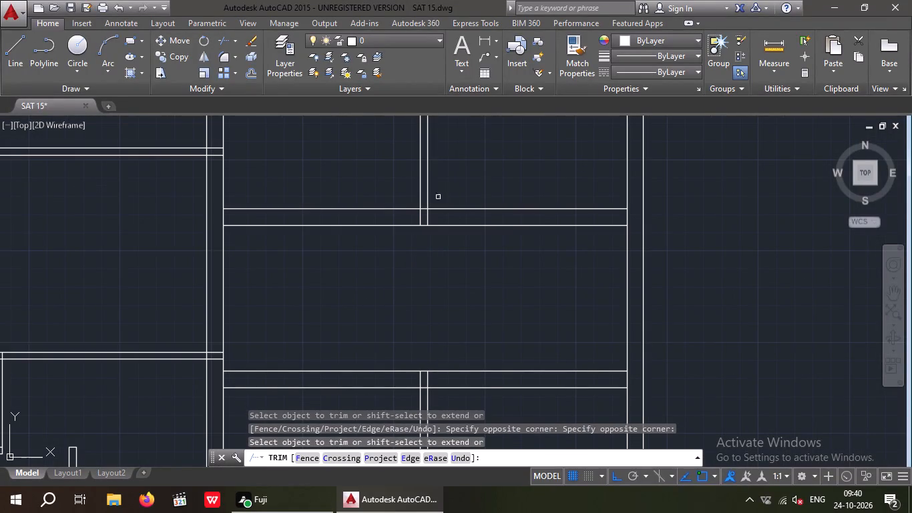
Trim the remaining pieces of the passage's right wall lines inside the thickness of the upper and lower crossing walls.
scroll(424, 215, up, 4)
drag(455, 206, 365, 239)
click(340, 237)
scroll(345, 234, down, 3)
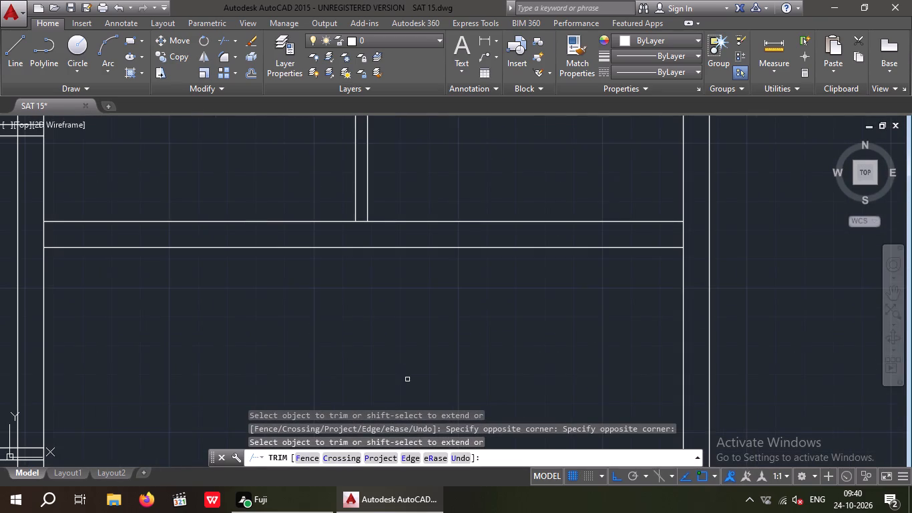
middle_drag(401, 374, 427, 276)
scroll(429, 269, down, 1)
scroll(396, 353, up, 4)
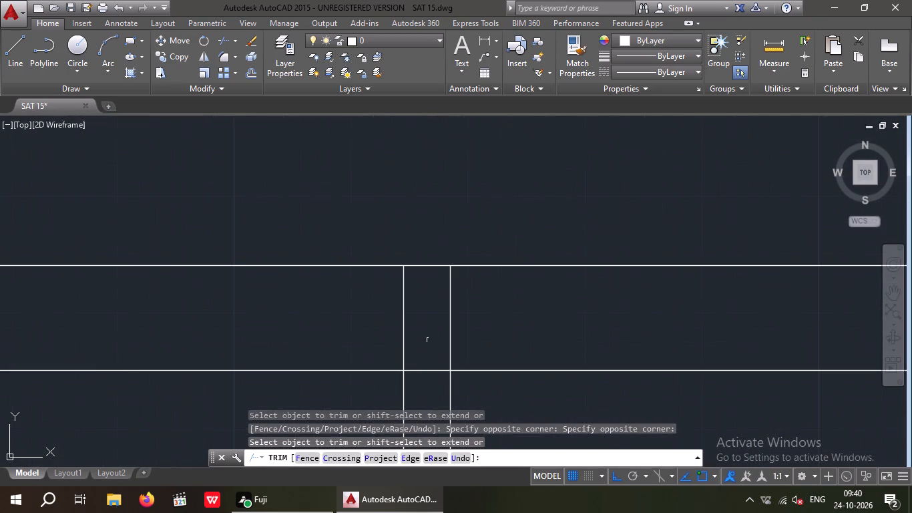
drag(464, 306, 377, 336)
click(349, 333)
scroll(366, 315, down, 4)
middle_drag(410, 279, 398, 341)
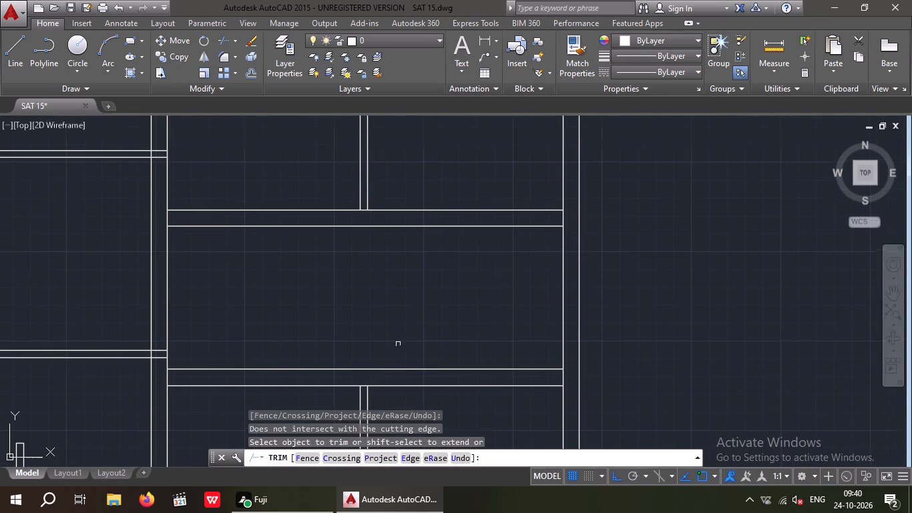
key(Escape)
key(Escape)
key(Escape)
key(Escape)
key(Escape)
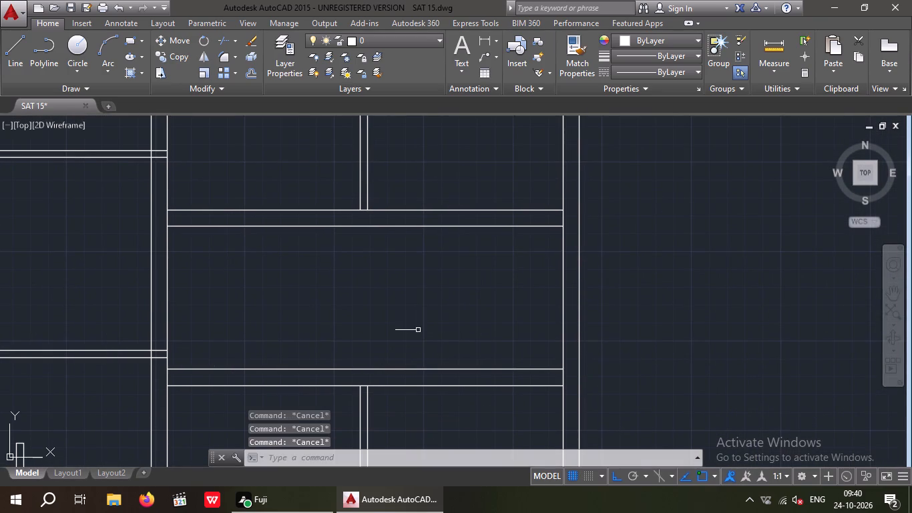
Offset the inner line of the right outer wall 3' inward, across the space between the two crossing walls.
key(o)
key(Return)
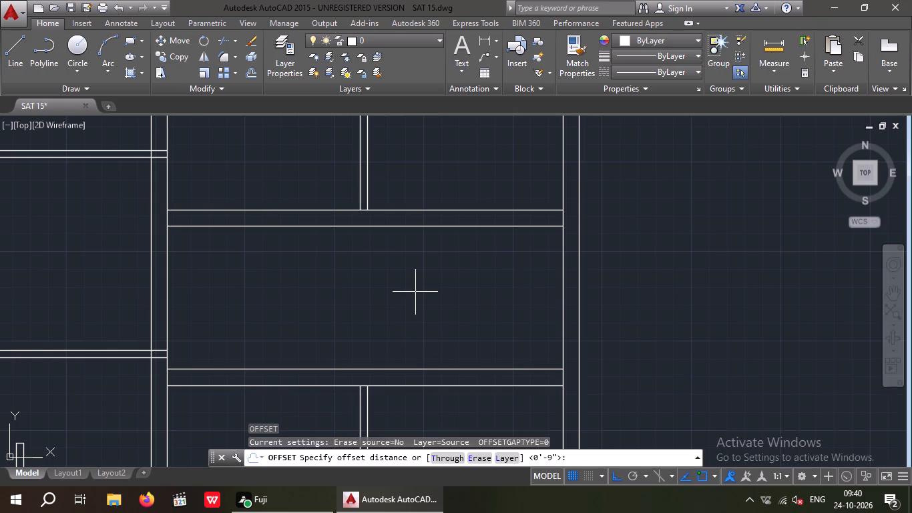
key(3)
key(apostrophe)
key(Return)
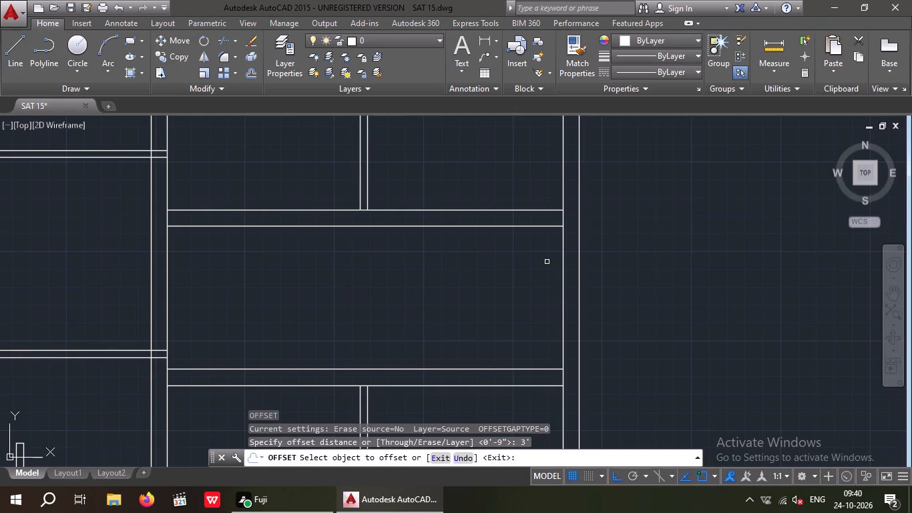
drag(563, 271, 454, 305)
click(425, 309)
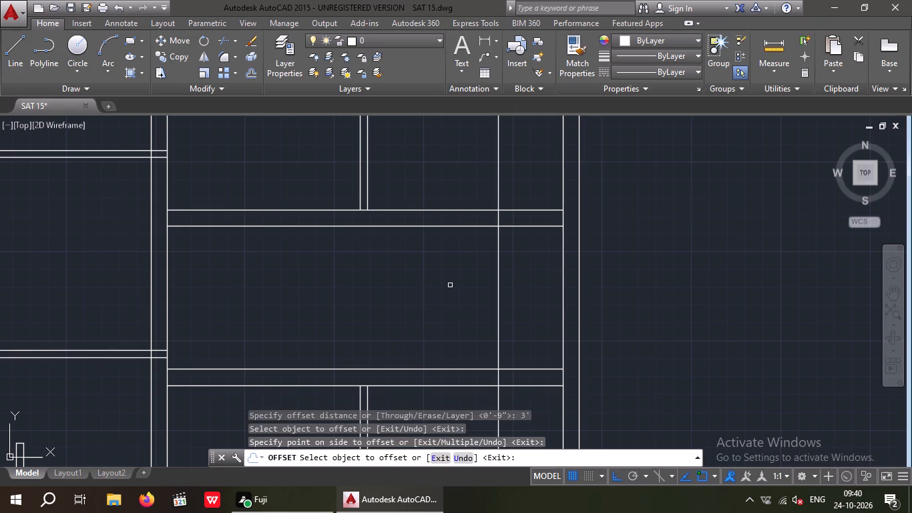
key(Escape)
key(Escape)
Trim the 3' offset line above the upper crossing wall and below the lower crossing wall.
text(TR)
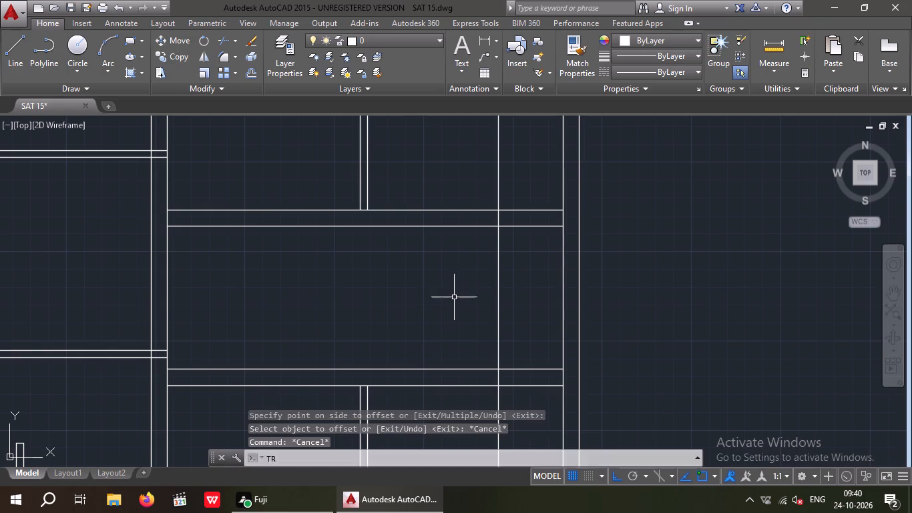
key(space)
key(space)
drag(515, 164, 455, 172)
click(433, 176)
scroll(442, 174, down, 1)
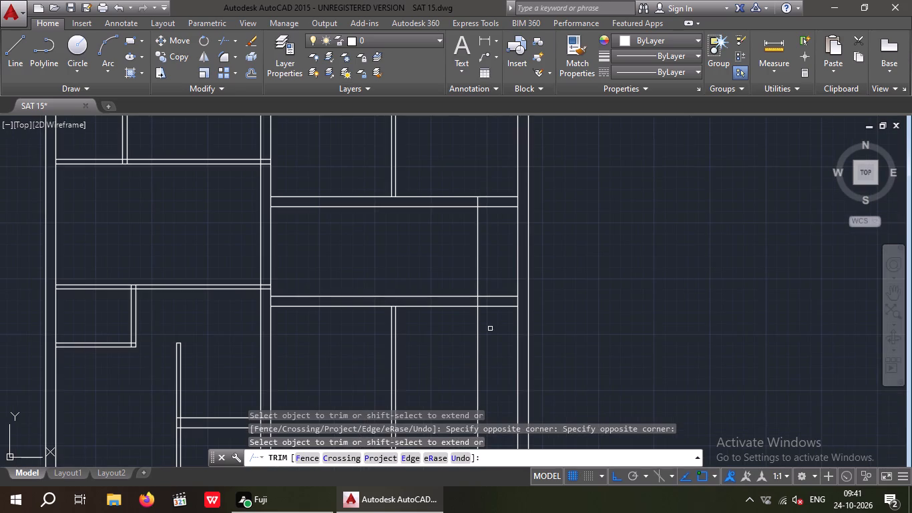
scroll(481, 322, up, 3)
drag(494, 293, 415, 337)
click(414, 337)
scroll(425, 332, down, 1)
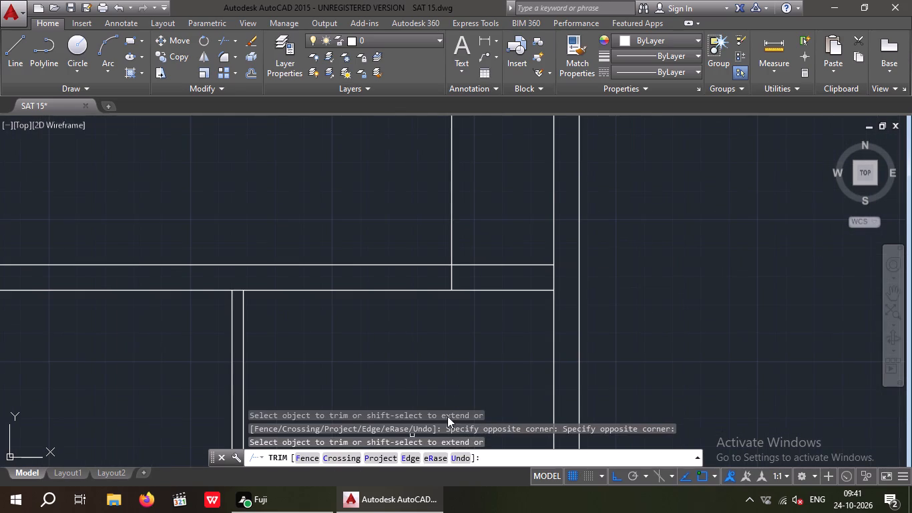
middle_drag(442, 364, 437, 415)
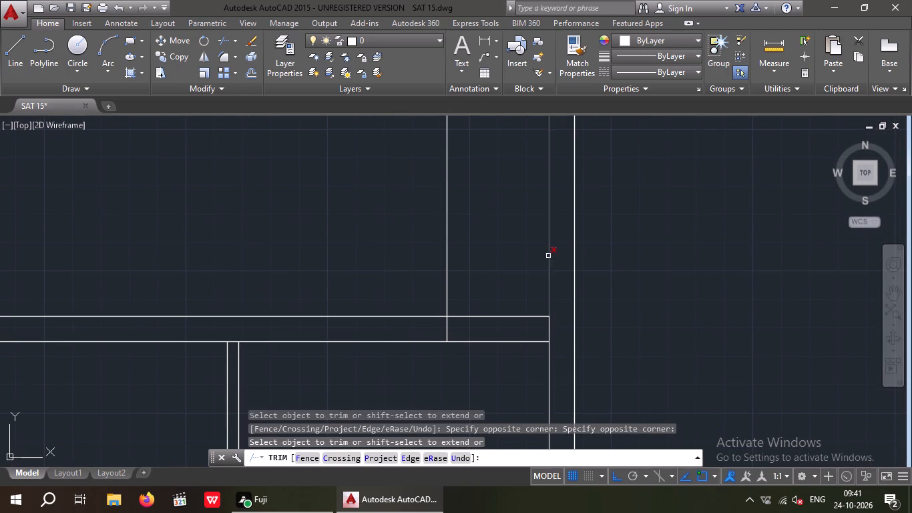
key(Escape)
key(Escape)
Extend both lines of the lower and upper crossing walls to the outer line of the right outer wall.
key(e)
key(x)
key(space)
key(space)
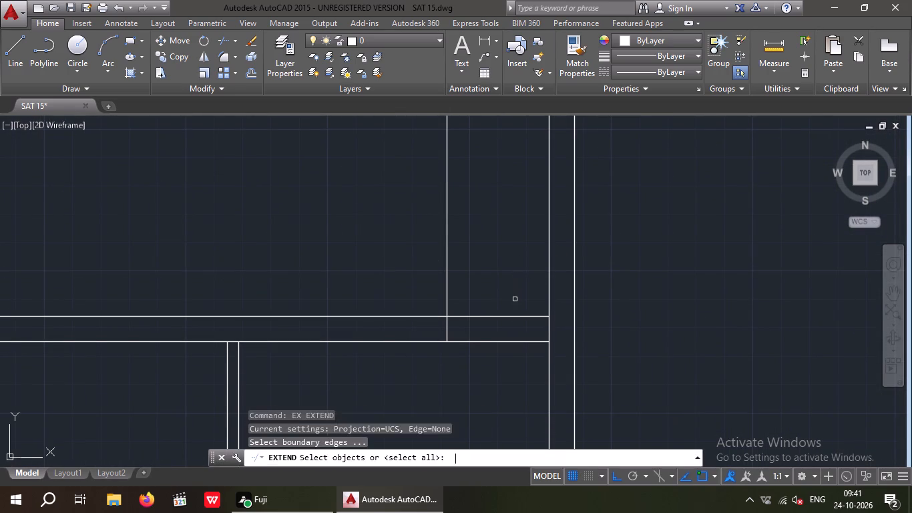
drag(527, 374, 504, 338)
click(482, 286)
middle_drag(499, 236, 500, 368)
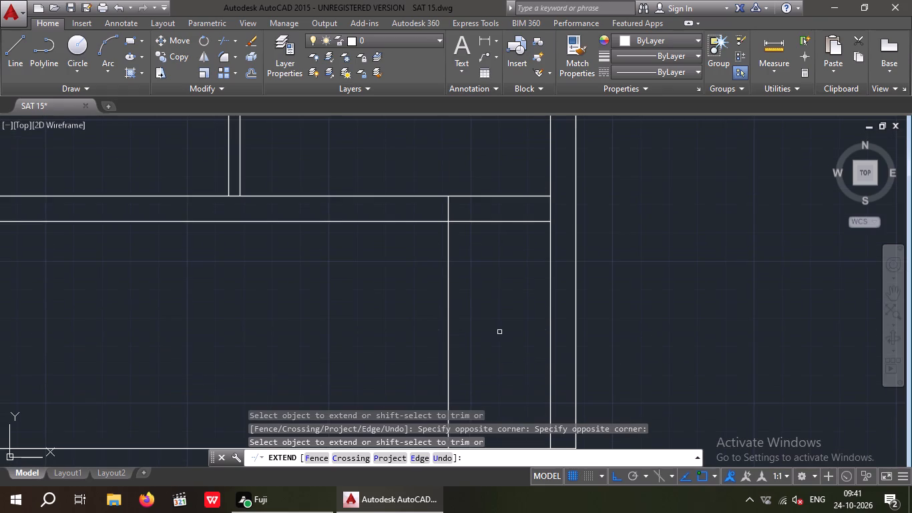
drag(518, 254, 507, 184)
click(503, 160)
key(Escape)
key(Escape)
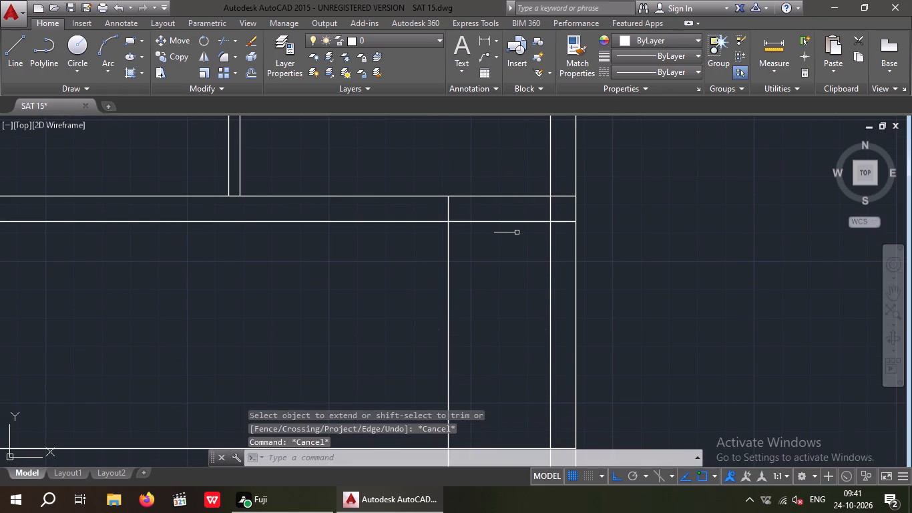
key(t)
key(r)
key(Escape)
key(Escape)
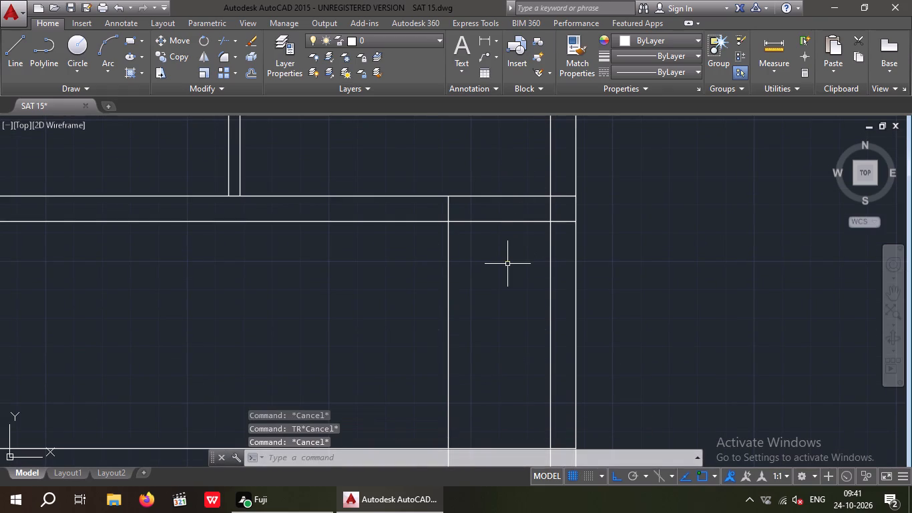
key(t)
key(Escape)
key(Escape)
Trim both right outer wall lines between the two crossing walls to open the space to the outside.
key(t)
key(r)
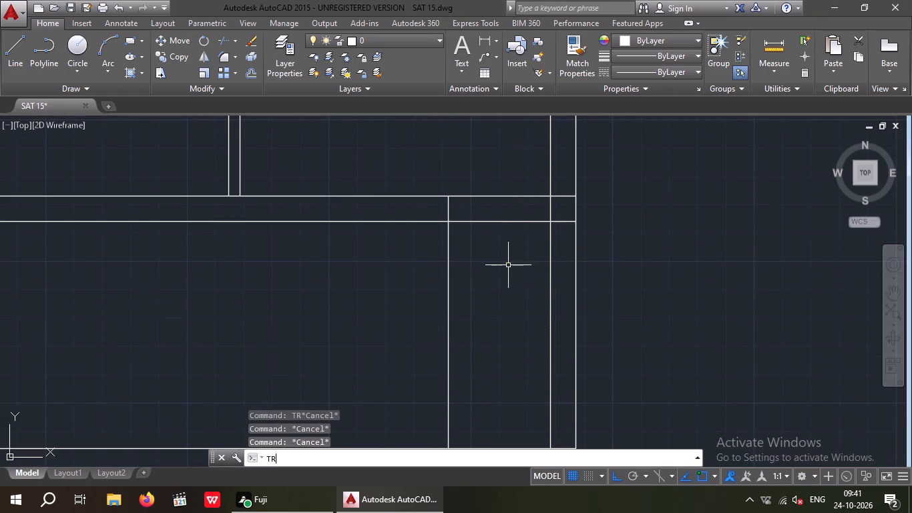
key(space)
key(space)
scroll(563, 250, down, 2)
drag(589, 261, 535, 287)
click(533, 288)
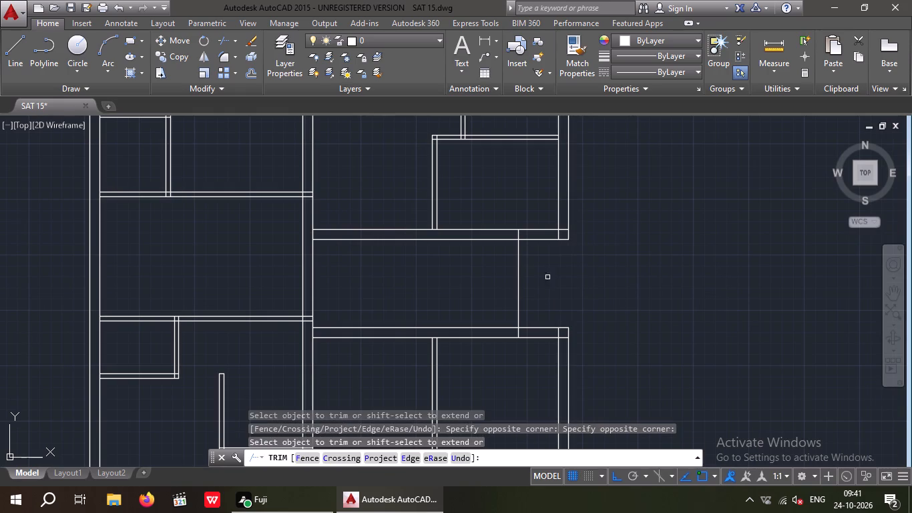
key(Escape)
key(Escape)
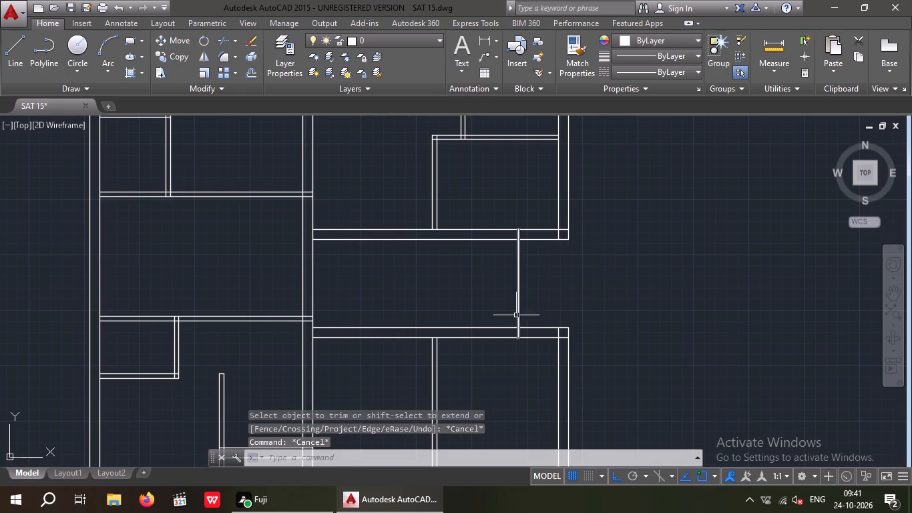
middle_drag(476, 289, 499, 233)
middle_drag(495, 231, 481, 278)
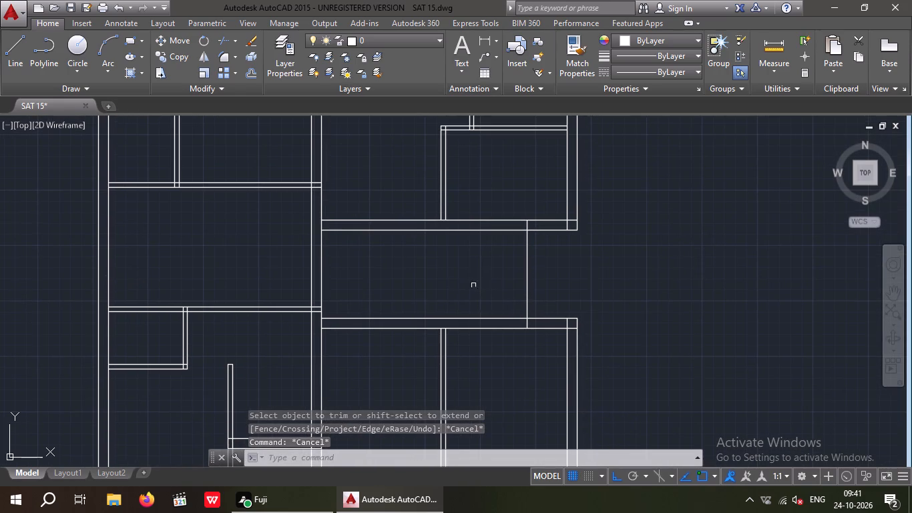
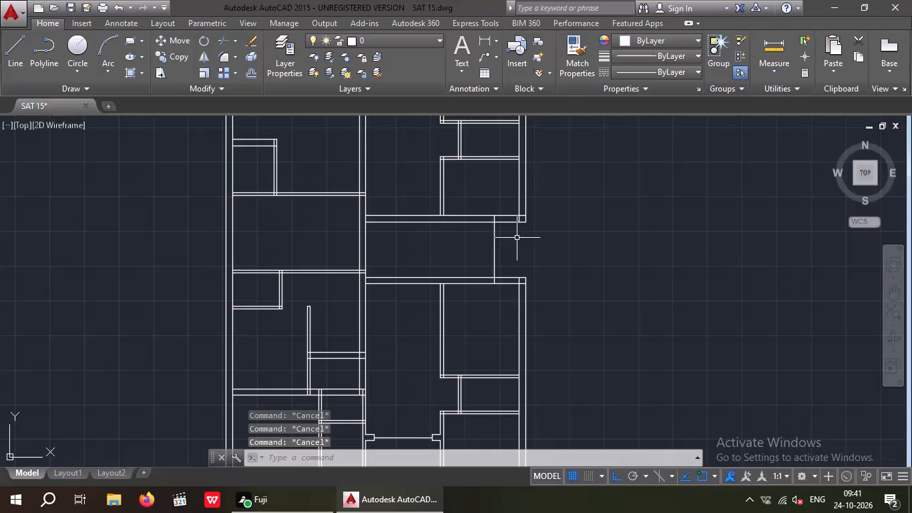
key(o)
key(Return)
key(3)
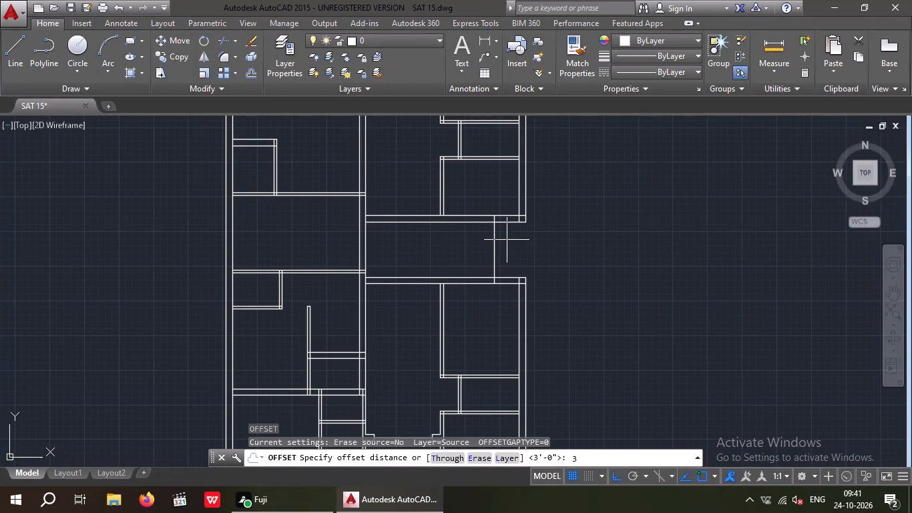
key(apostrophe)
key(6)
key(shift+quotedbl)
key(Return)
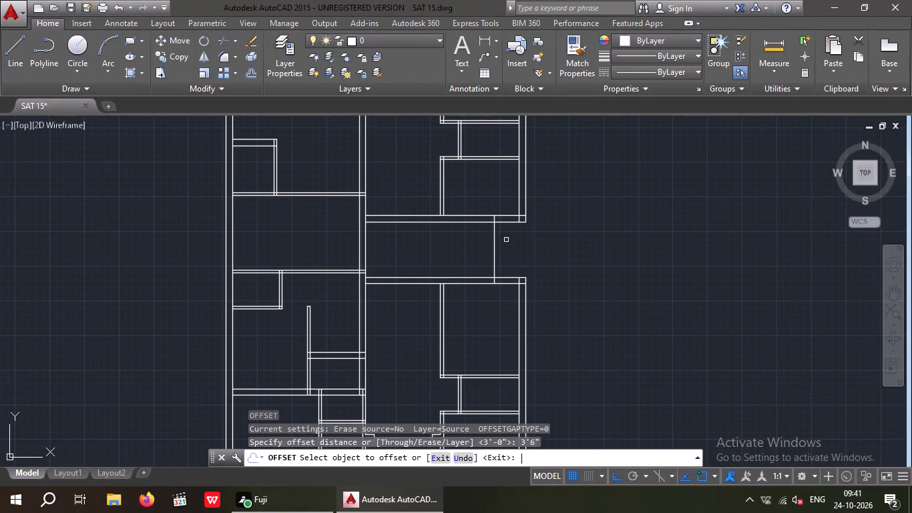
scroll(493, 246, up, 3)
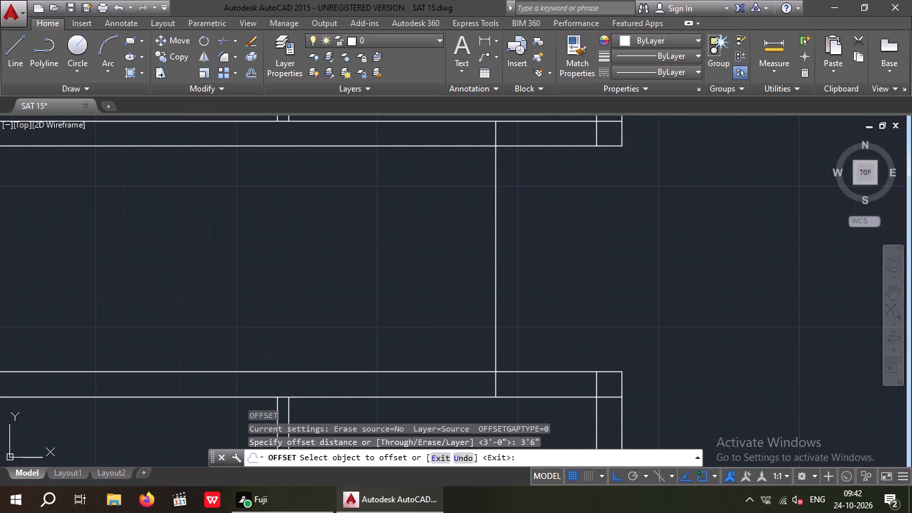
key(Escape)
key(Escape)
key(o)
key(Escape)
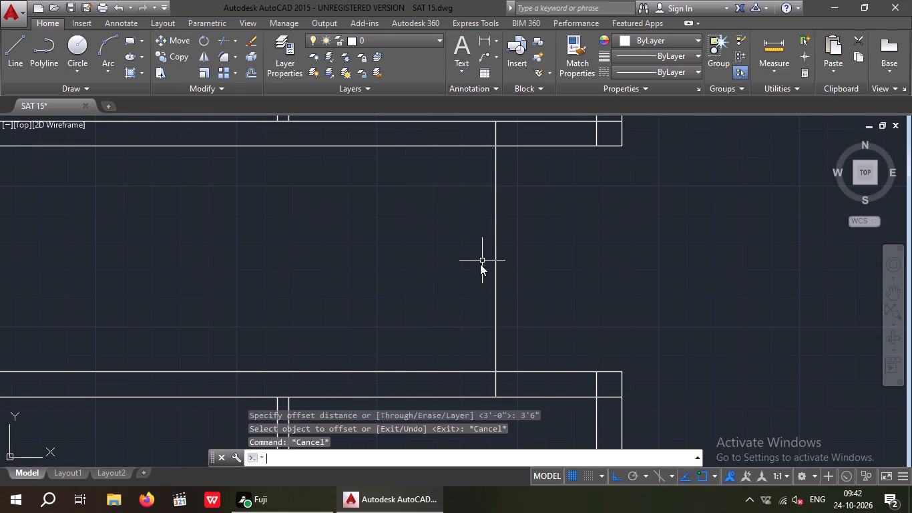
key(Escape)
Offset the vertical line between the two crossing walls 6" inward, away from the open side.
key(o)
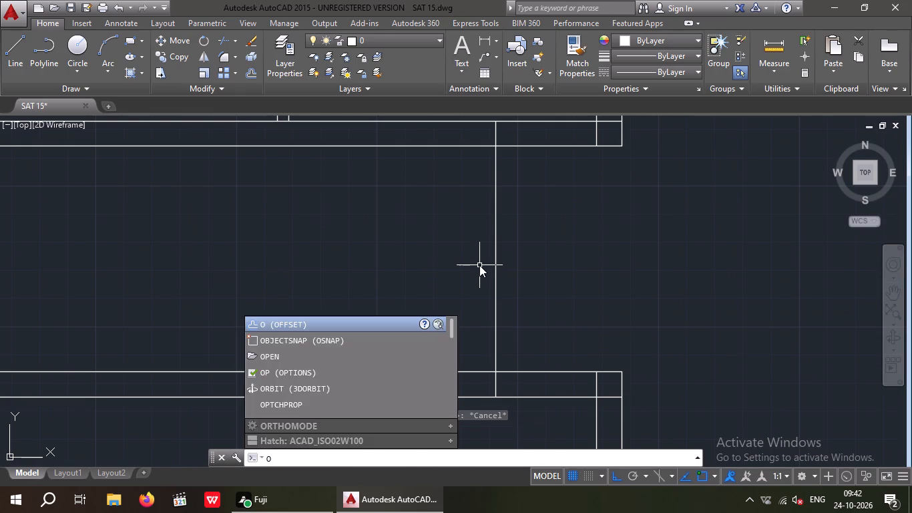
key(Return)
key(6)
key(shift+quotedbl)
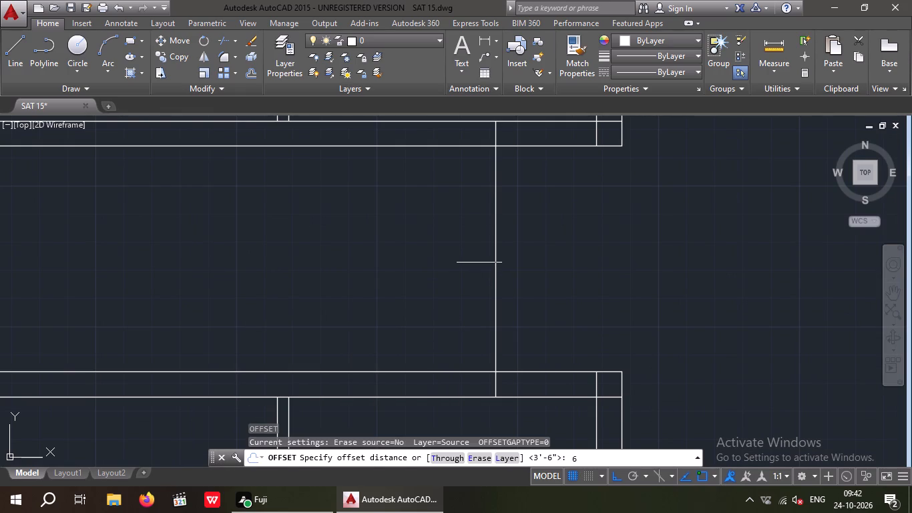
key(Return)
drag(494, 252, 455, 276)
click(455, 276)
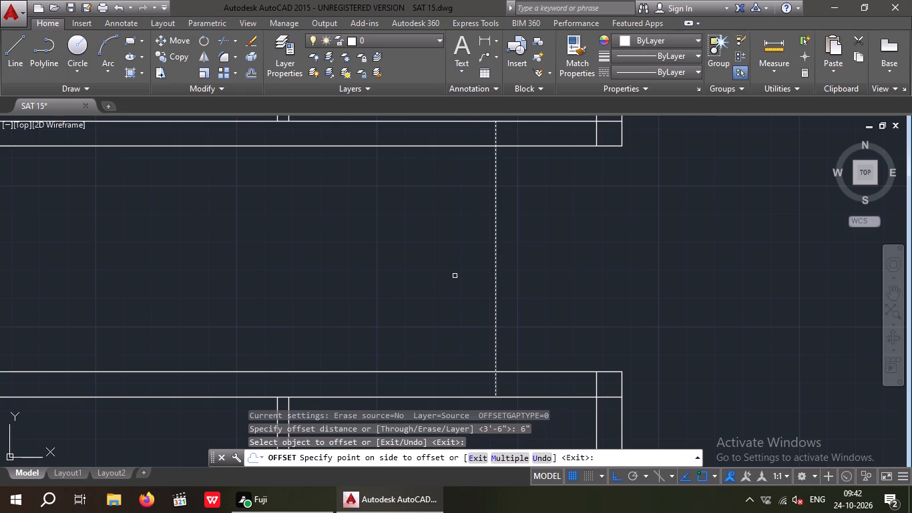
key(Escape)
key(Escape)
key(Escape)
key(Escape)
key(Escape)
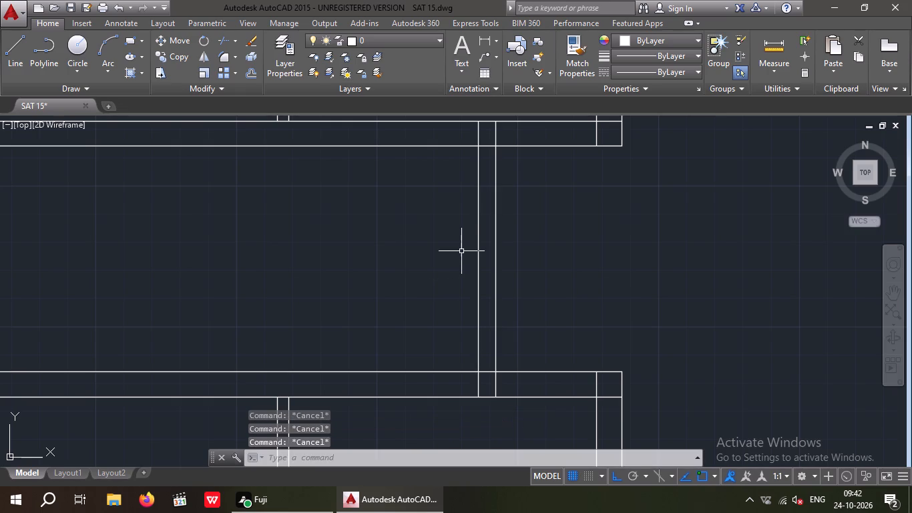
Trim the 6" wall's two lines inside the upper crossing wall and the crossing wall's lower line between them.
text(TR)
key(space)
key(space)
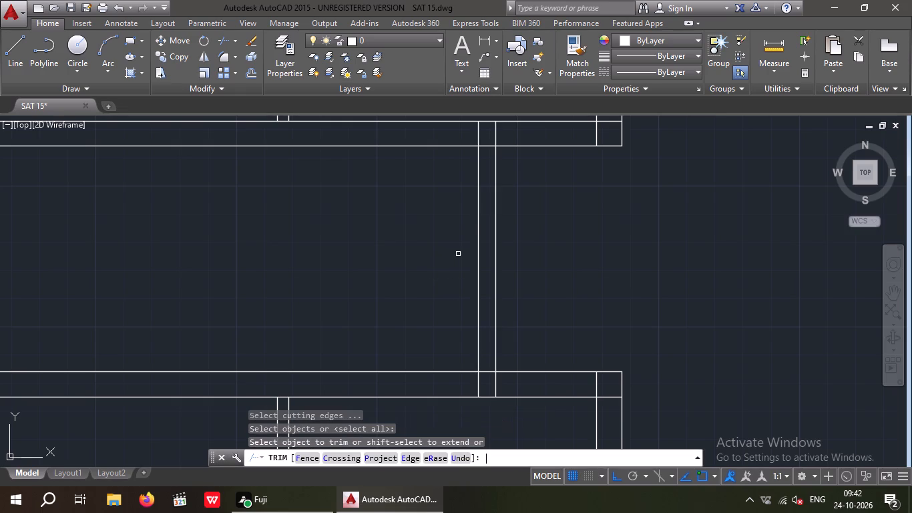
scroll(496, 136, up, 3)
drag(502, 134, 435, 159)
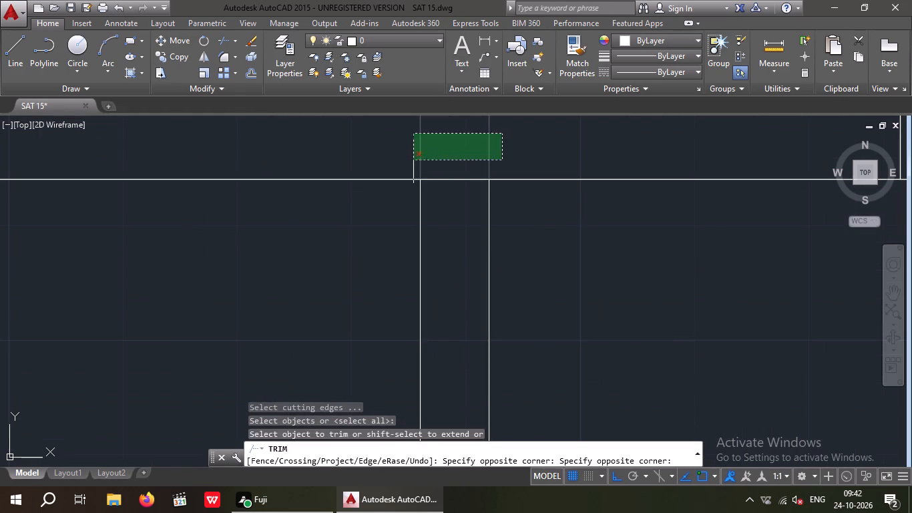
click(413, 160)
scroll(413, 160, down, 5)
scroll(425, 166, up, 3)
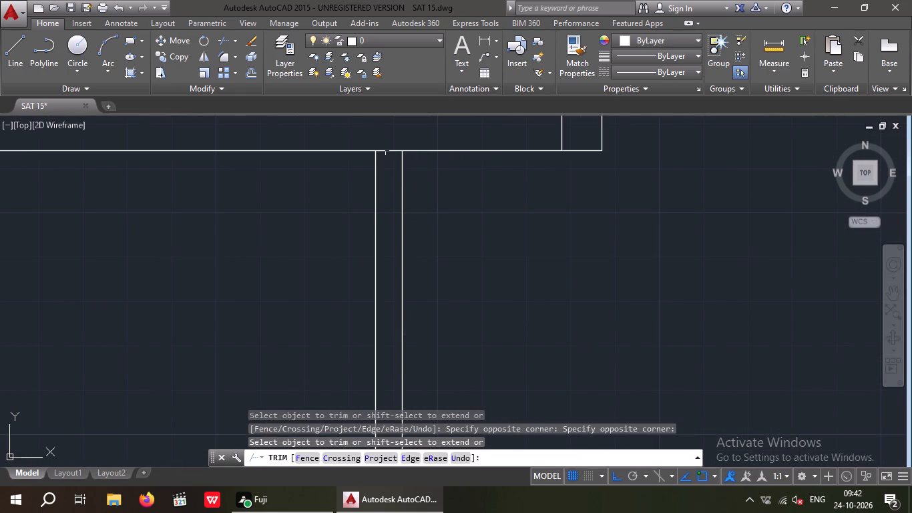
click(391, 151)
scroll(391, 150, down, 3)
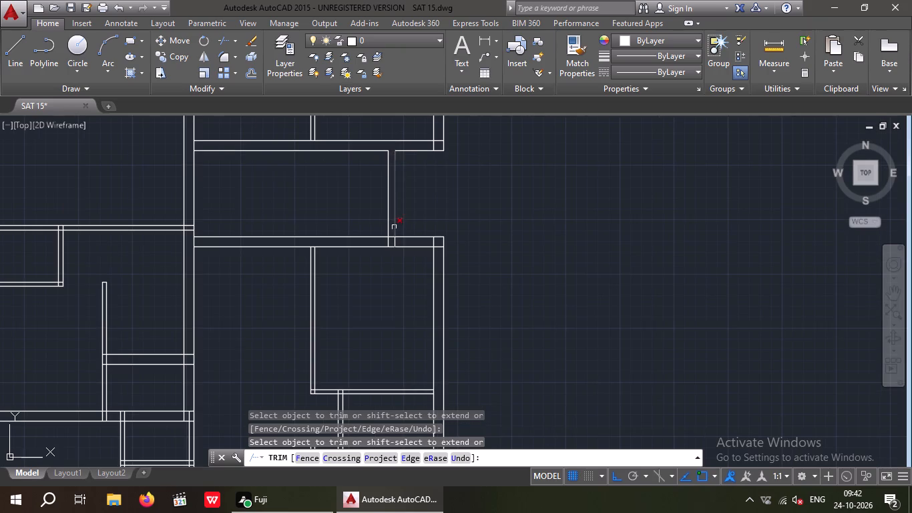
Trim the 6" wall's two lines inside the lower crossing wall and the crossing wall's upper line between them.
scroll(391, 245, up, 4)
drag(414, 223, 334, 237)
click(334, 237)
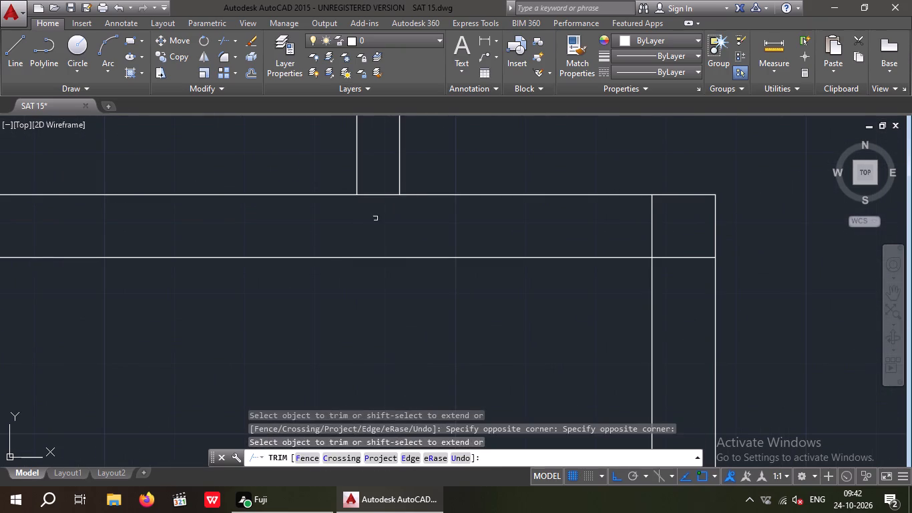
drag(375, 218, 374, 212)
click(372, 188)
scroll(374, 191, down, 2)
scroll(445, 197, down, 1)
middle_drag(449, 214, 473, 267)
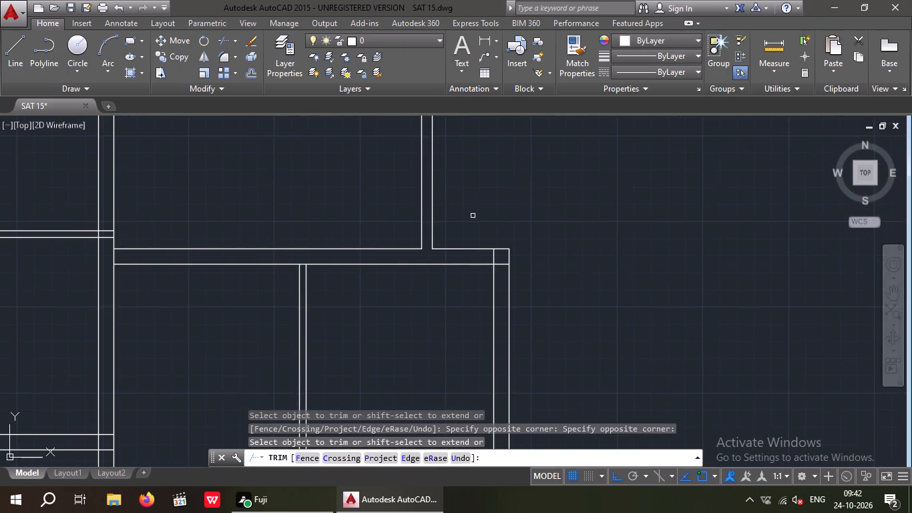
scroll(473, 202, down, 1)
middle_drag(475, 214, 479, 281)
key(Escape)
key(Escape)
key(Escape)
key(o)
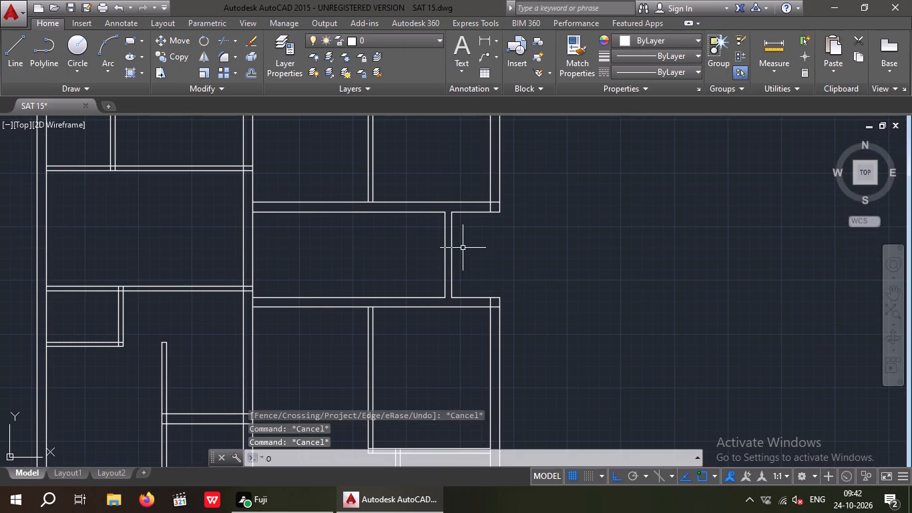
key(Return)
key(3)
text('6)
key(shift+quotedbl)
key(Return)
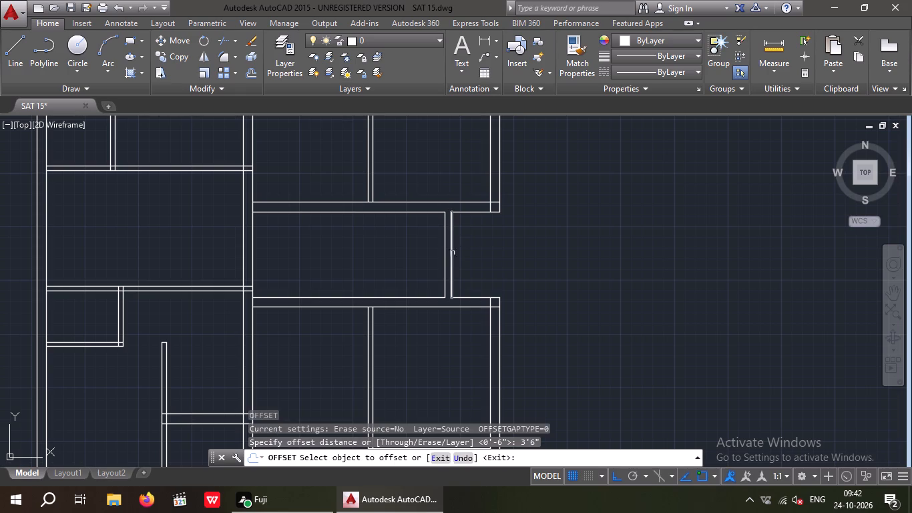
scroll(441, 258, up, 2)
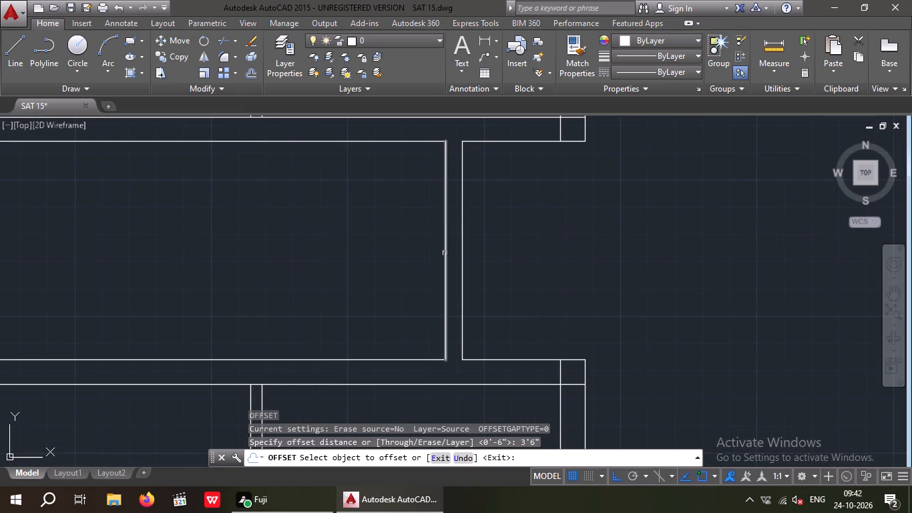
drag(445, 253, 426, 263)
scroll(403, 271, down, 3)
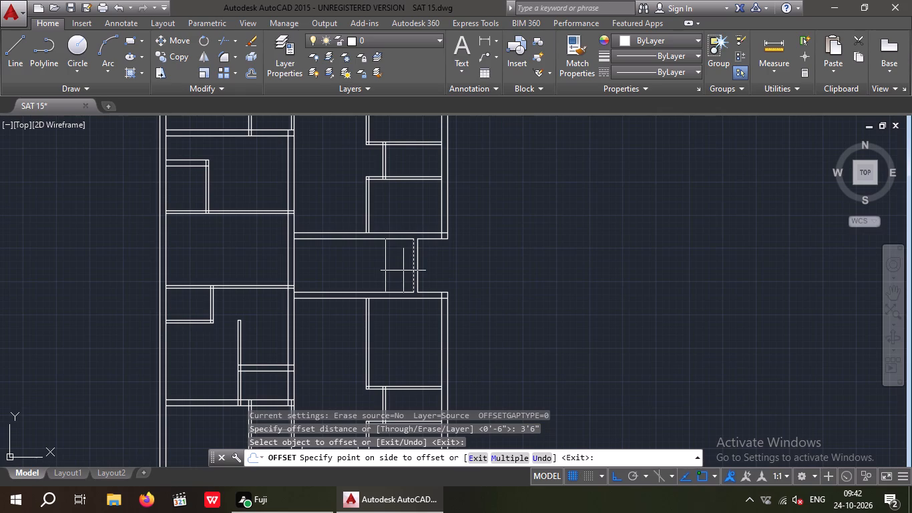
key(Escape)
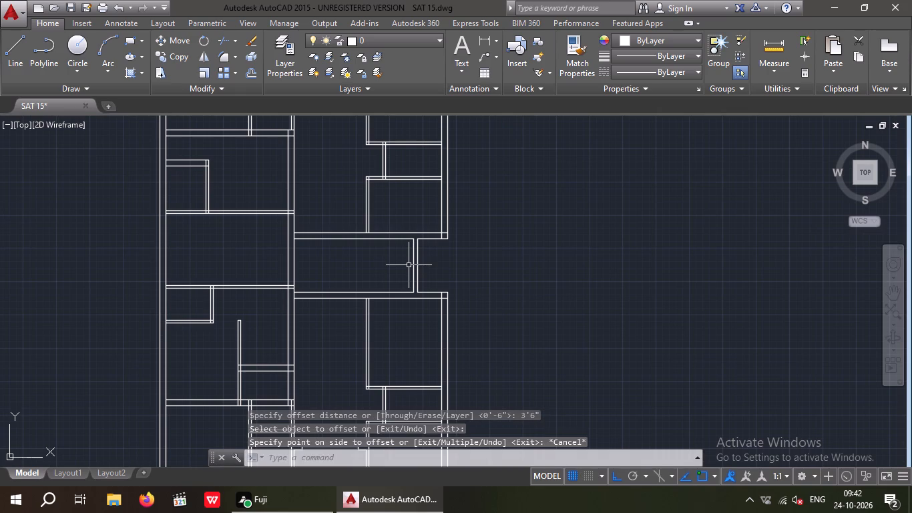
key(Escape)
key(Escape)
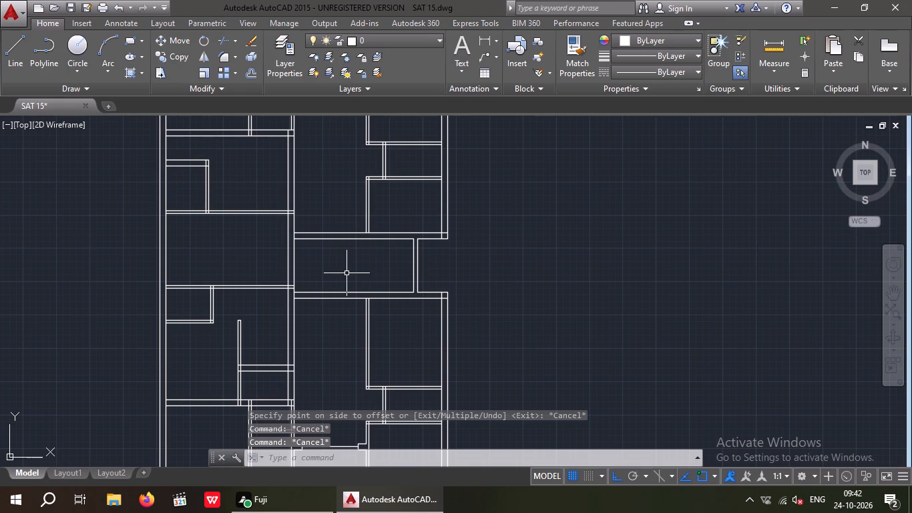
Offset the right line of the central vertical wall 9" to the right, across both crossing walls.
key(o)
key(Return)
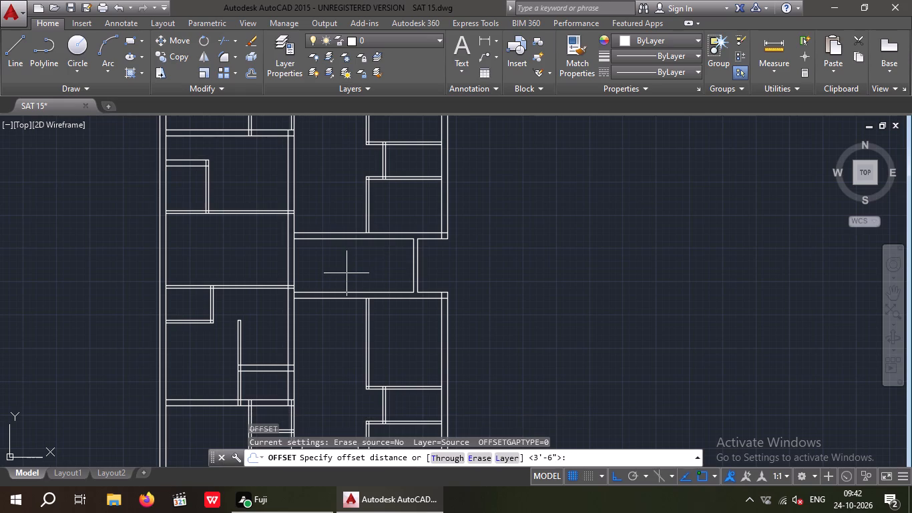
key(9)
key(shift+quotedbl)
key(Return)
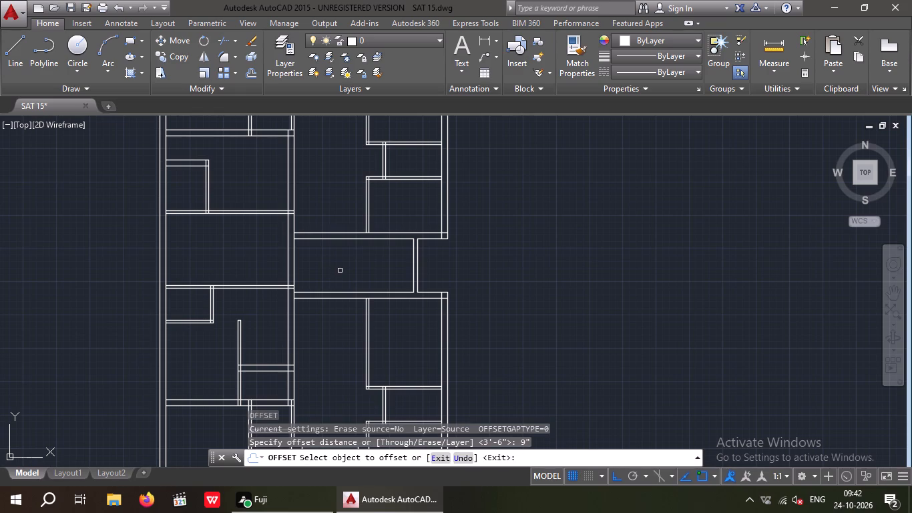
scroll(298, 249, up, 2)
drag(284, 261, 294, 261)
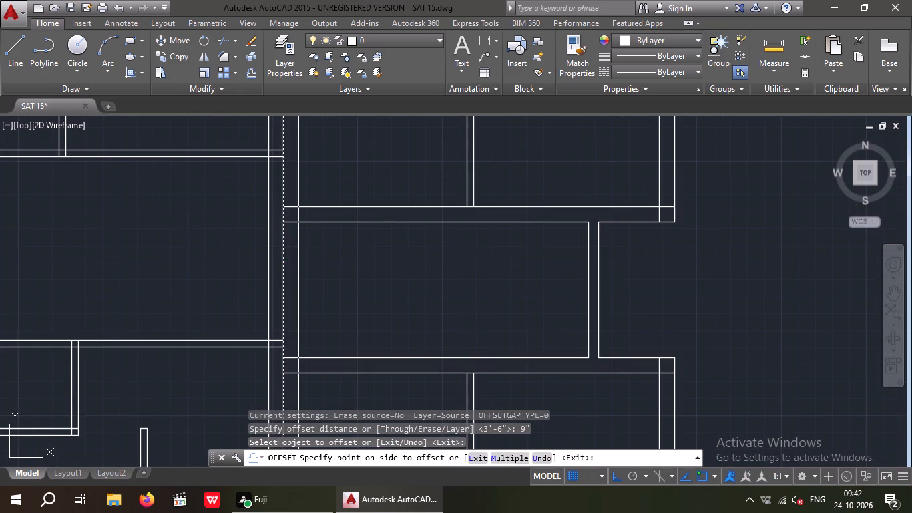
click(324, 260)
key(Escape)
key(Escape)
Trim the 9" offset line above the upper crossing wall and below the lower crossing wall.
text(TR)
key(space)
key(space)
drag(340, 151, 330, 174)
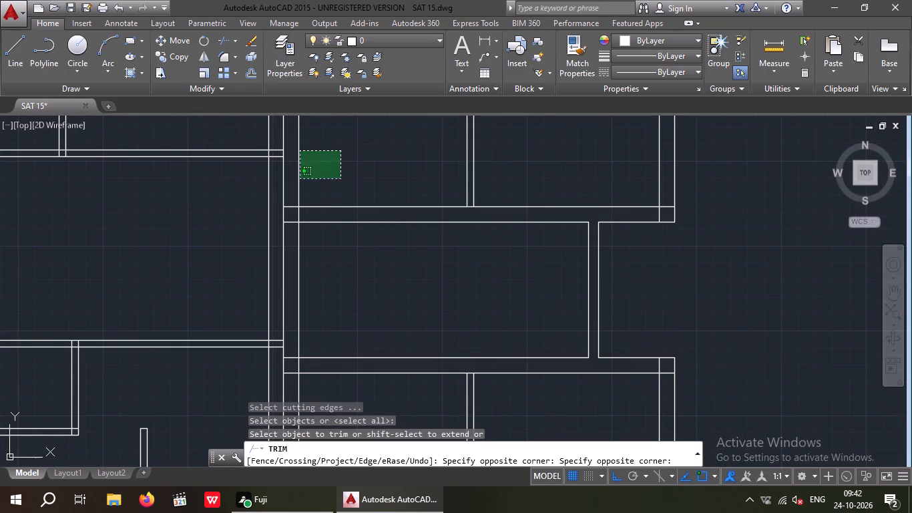
click(295, 179)
middle_drag(309, 389, 307, 387)
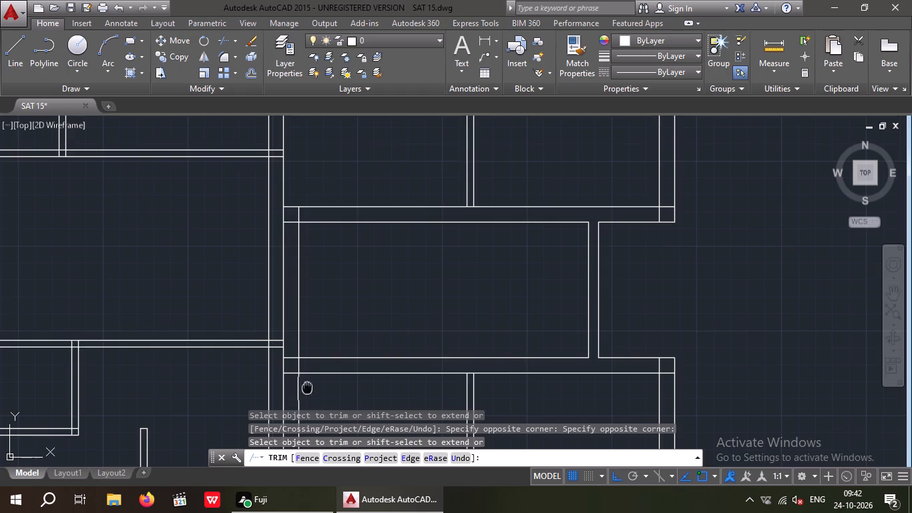
middle_drag(307, 387, 310, 355)
middle_click(312, 344)
scroll(310, 354, up, 3)
drag(330, 321, 243, 389)
click(240, 389)
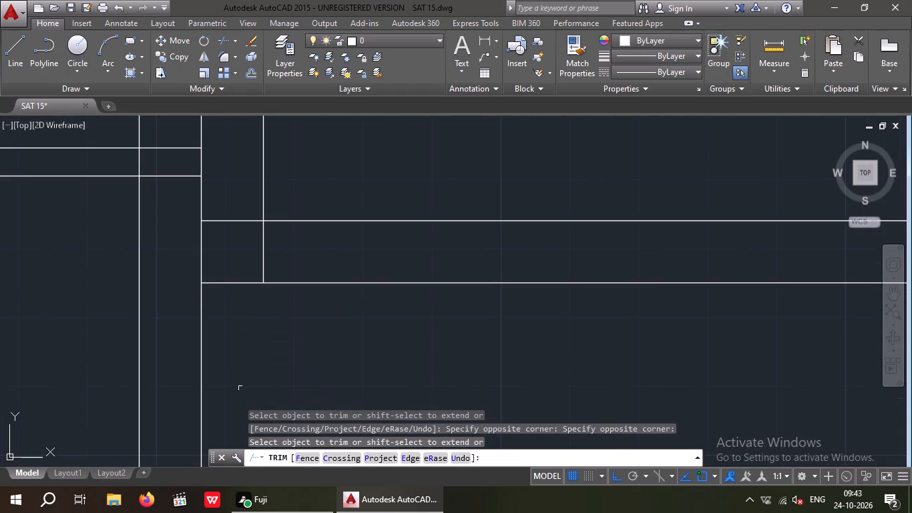
middle_drag(373, 191, 373, 265)
scroll(359, 202, down, 3)
middle_drag(359, 208, 347, 287)
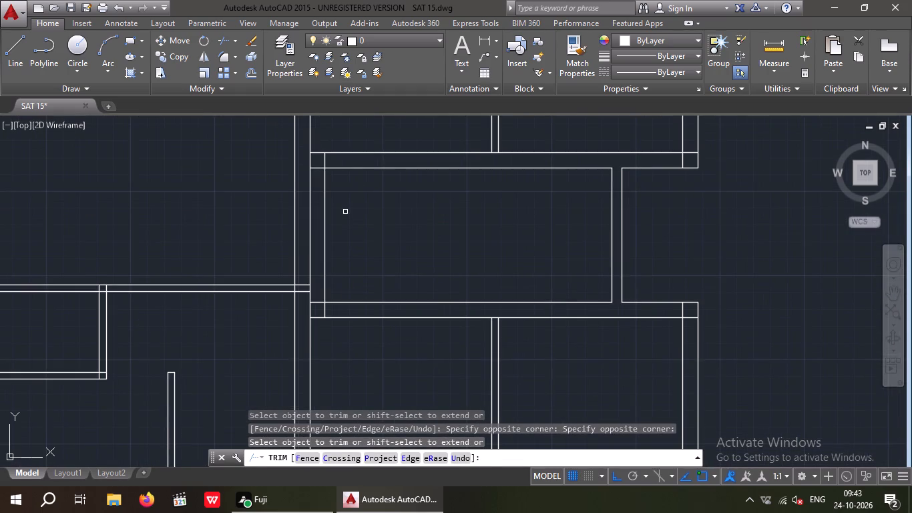
Trim the 9" offset line between the two crossing walls, leaving only short jamb lines within each wall.
scroll(345, 212, up, 1)
click(373, 196)
click(304, 244)
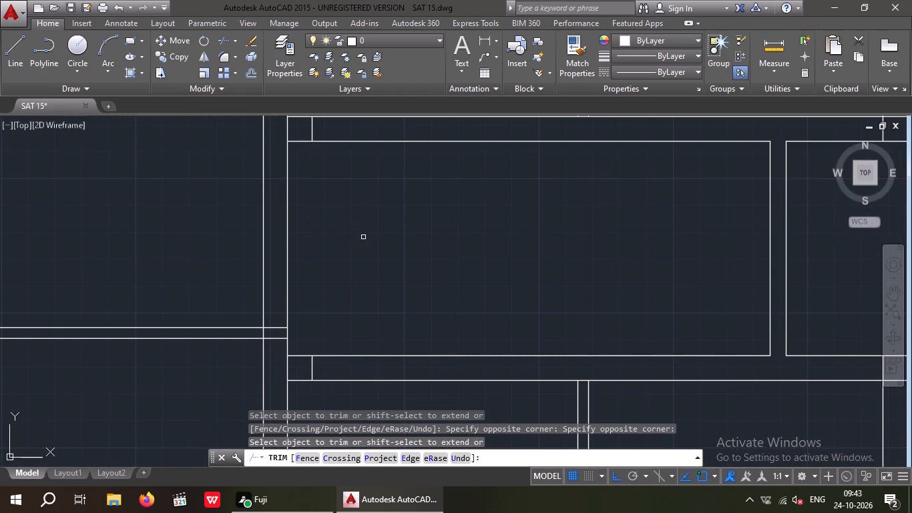
middle_drag(364, 237, 351, 287)
key(Escape)
key(Escape)
key(Escape)
Offset the short jamb lines in the upper and lower crossing walls 3'6" to the right.
key(o)
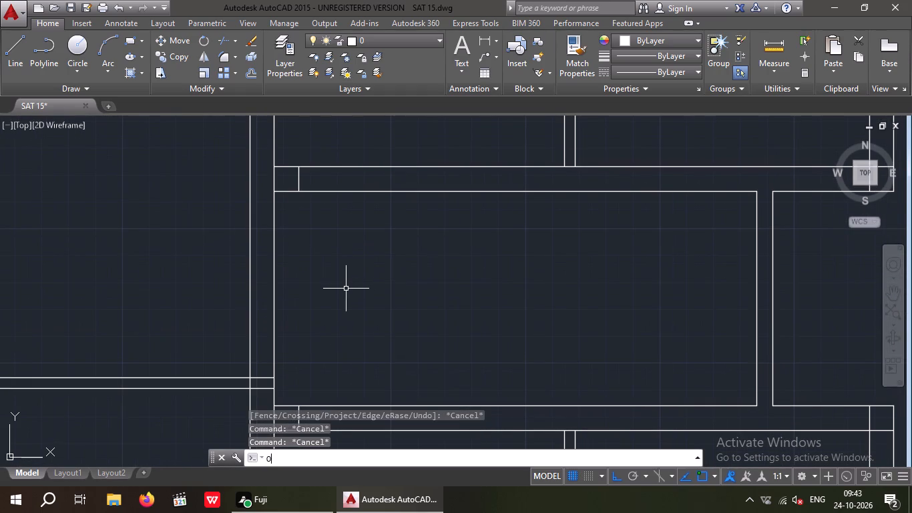
key(Return)
key(3)
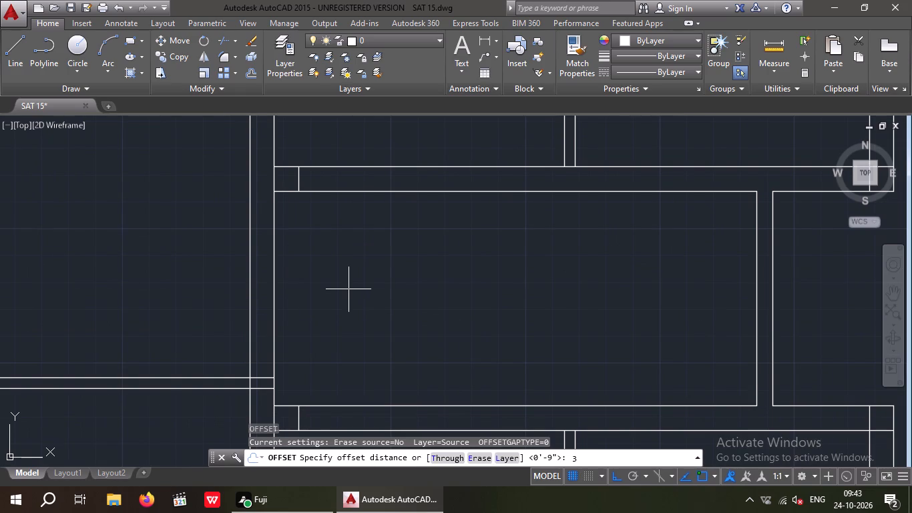
key(apostrophe)
key(6)
key(shift+quotedbl)
key(Return)
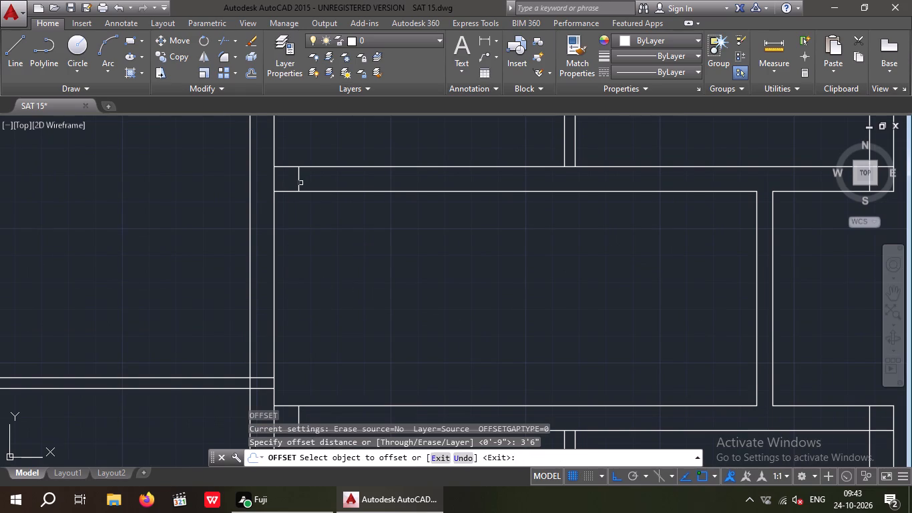
drag(298, 180, 311, 186)
click(381, 192)
scroll(379, 220, down, 1)
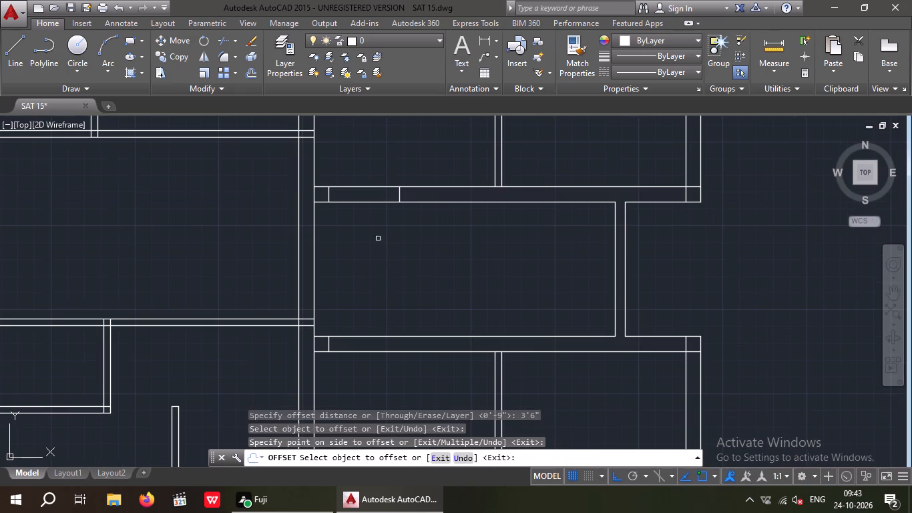
scroll(330, 358, up, 2)
drag(321, 324, 359, 326)
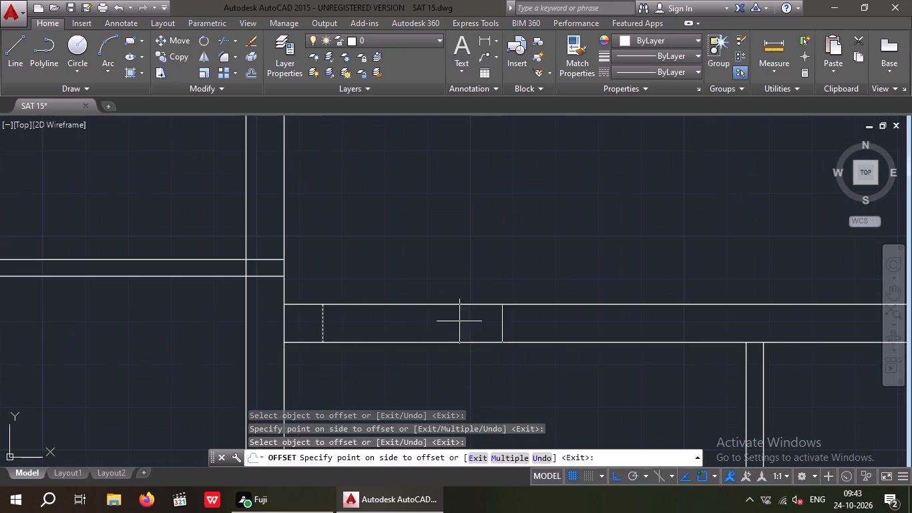
click(459, 321)
scroll(456, 321, down, 1)
middle_drag(451, 332, 434, 375)
key(Escape)
key(Escape)
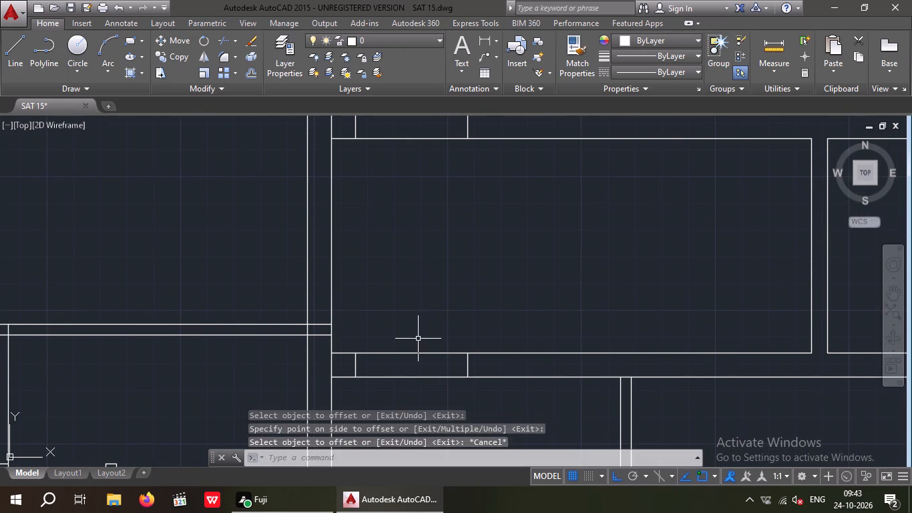
Trim both crossing walls' lines between their jamb lines to open a 3'6" gap in each wall.
key(Escape)
text(TR)
key(space)
key(space)
middle_drag(410, 276, 409, 295)
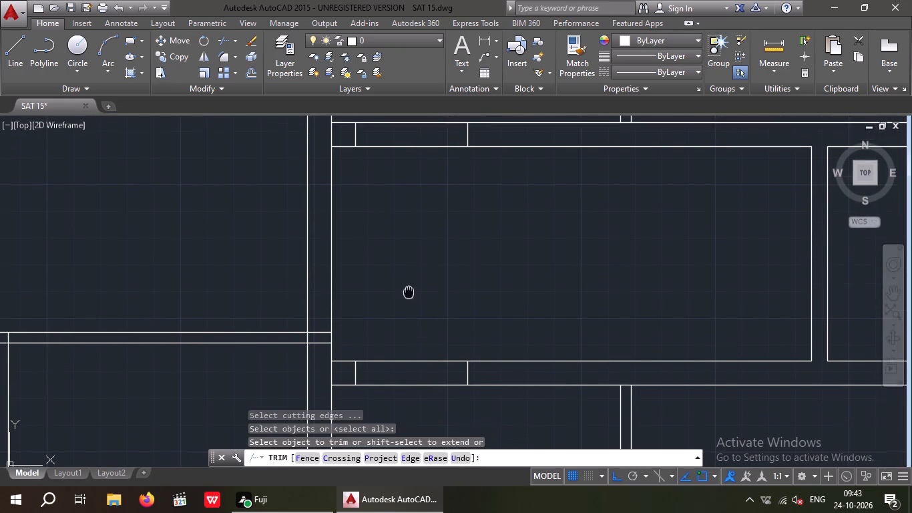
middle_drag(409, 295, 408, 310)
drag(403, 223, 386, 195)
click(371, 142)
scroll(370, 146, down, 3)
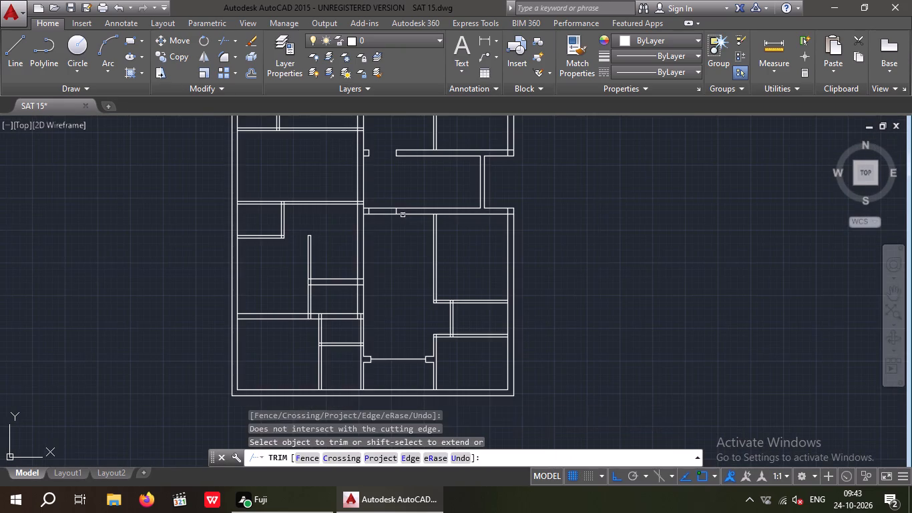
scroll(393, 220, up, 4)
drag(367, 218, 347, 209)
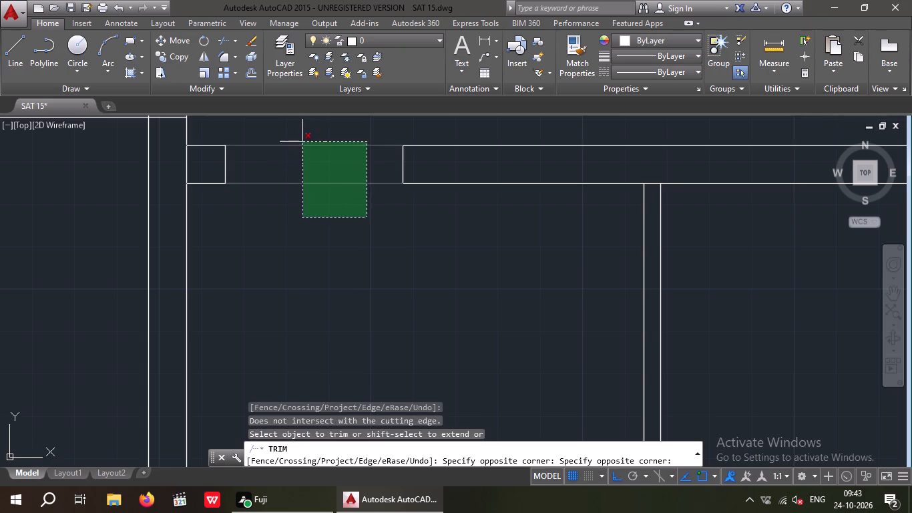
click(303, 142)
Trim the central vertical wall's lines at the lower crossing wall's stub and the adjoining partition junction, including the partition lines inside it.
scroll(310, 150, down, 1)
middle_drag(314, 175, 328, 300)
scroll(323, 299, down, 1)
middle_drag(317, 291, 318, 303)
middle_drag(318, 307, 318, 320)
scroll(272, 305, up, 3)
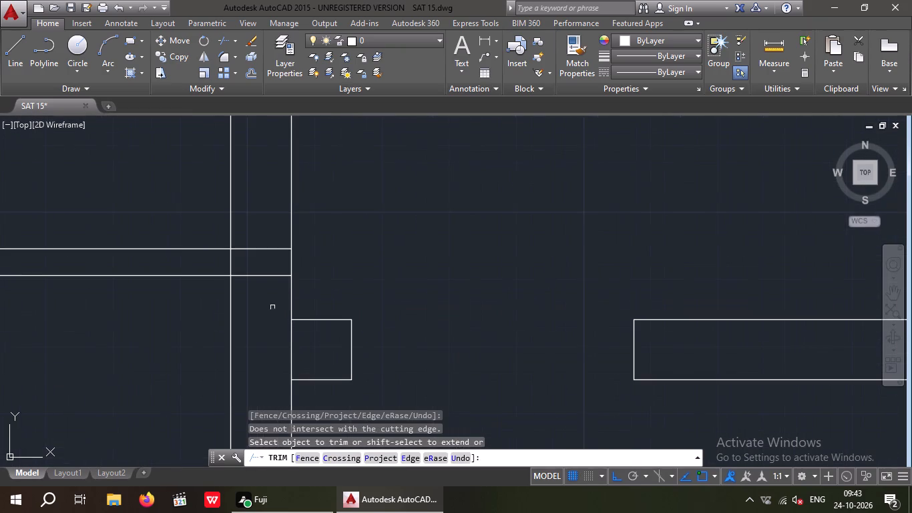
drag(302, 345, 286, 353)
click(286, 353)
drag(272, 317, 272, 308)
click(258, 238)
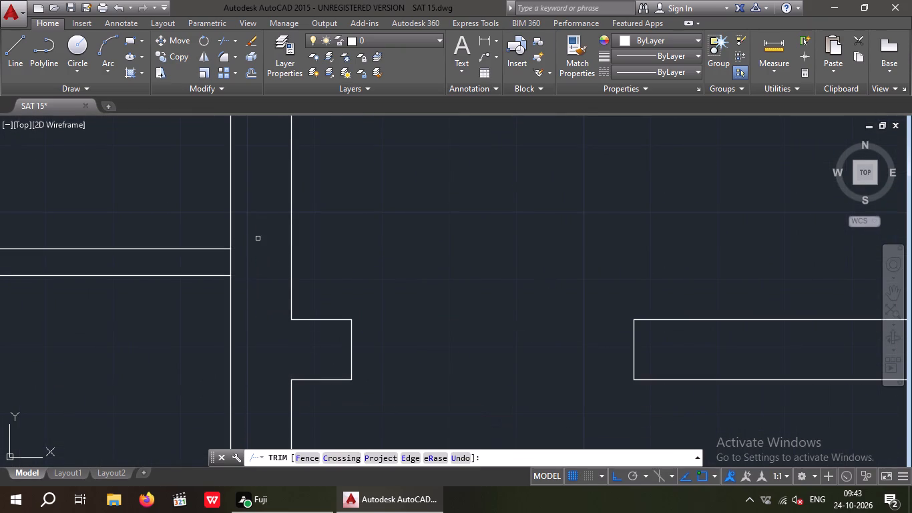
click(230, 260)
Trim the central vertical wall's right line where the upper crossing wall's stub joins it.
scroll(232, 261, down, 2)
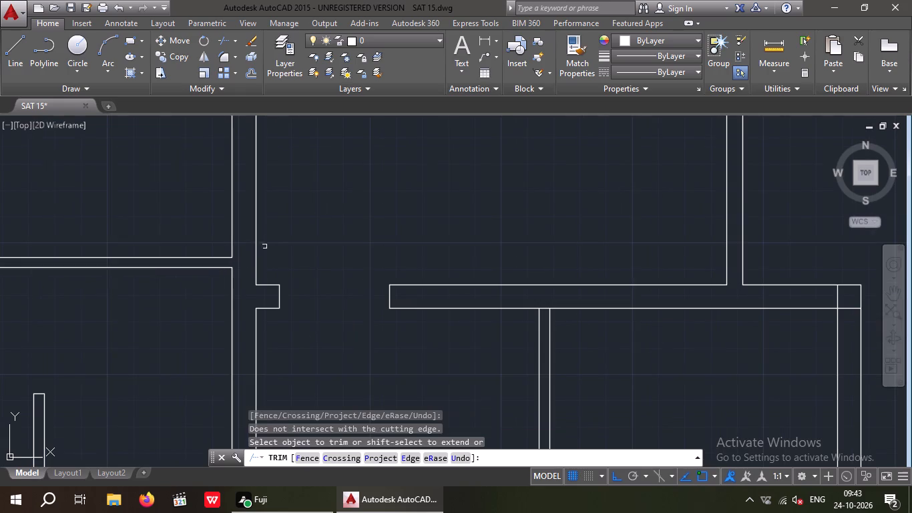
middle_drag(282, 239, 296, 344)
scroll(309, 303, down, 1)
scroll(282, 210, up, 2)
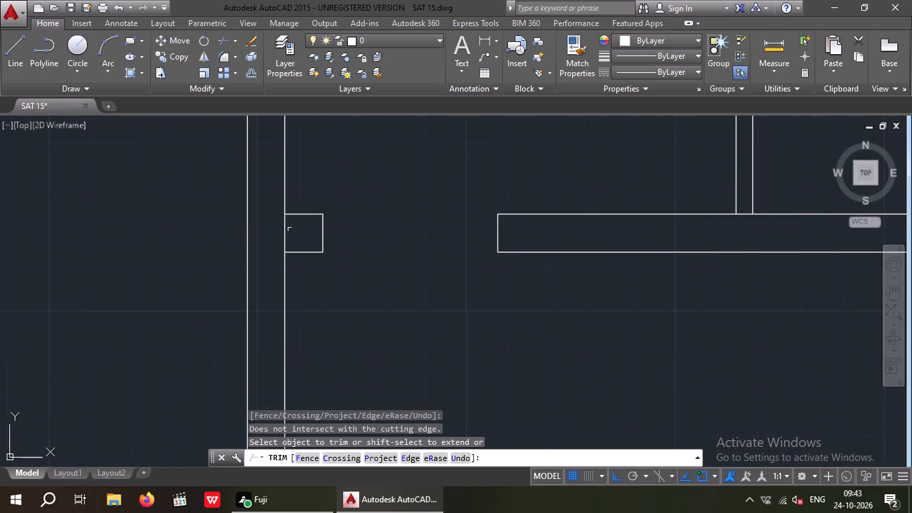
drag(291, 231, 281, 244)
click(274, 246)
scroll(290, 213, down, 3)
middle_drag(326, 258, 313, 248)
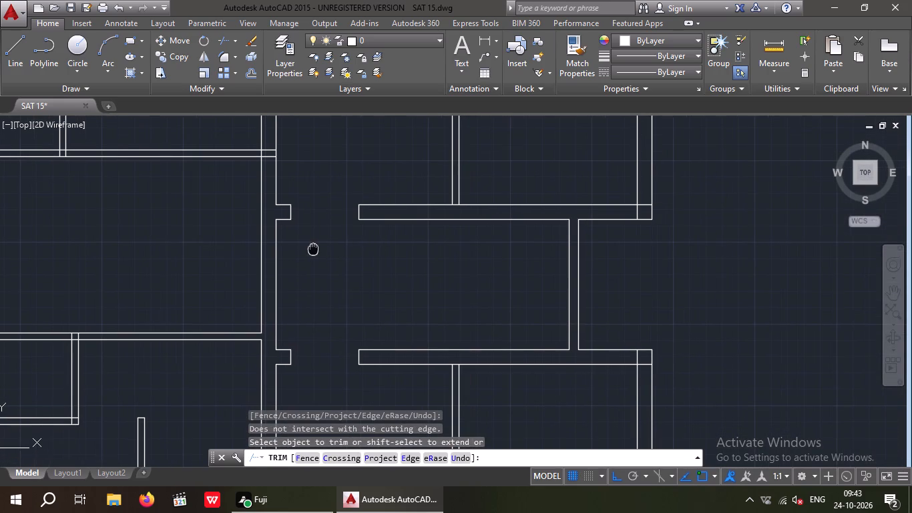
key(Escape)
key(Escape)
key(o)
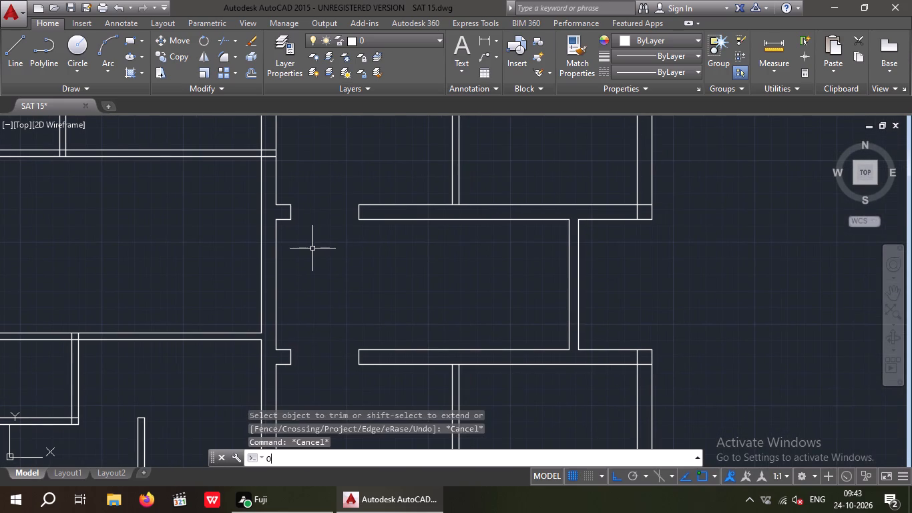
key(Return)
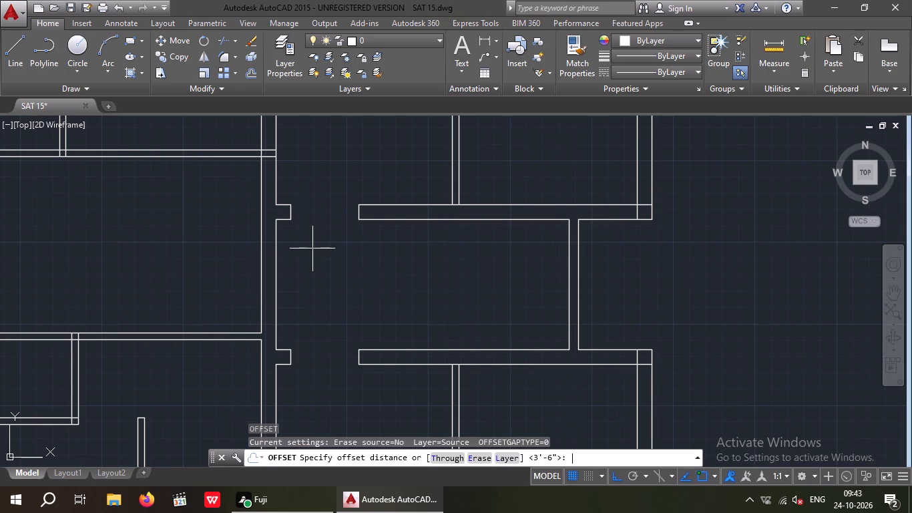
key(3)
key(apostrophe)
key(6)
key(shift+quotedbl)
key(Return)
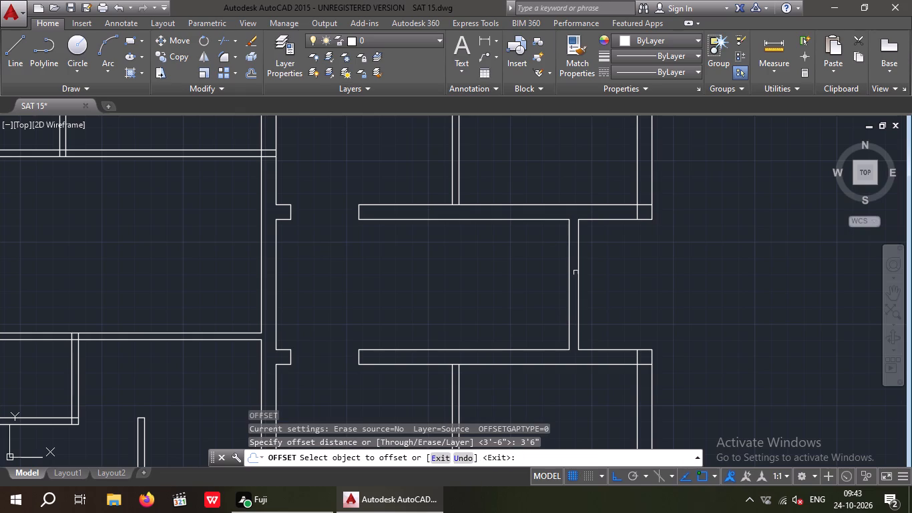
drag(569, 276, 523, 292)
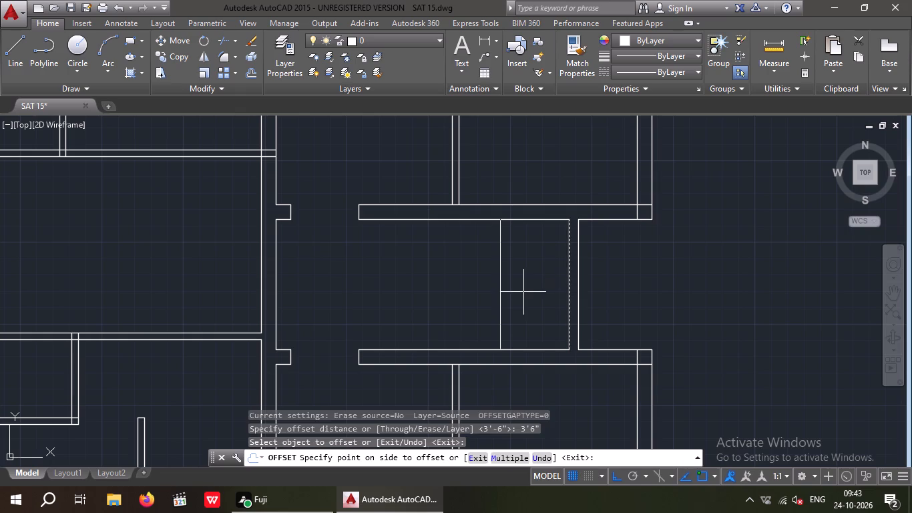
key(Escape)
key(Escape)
Offset the left line of the 6" vertical wall between the crossing walls 3' to the left.
key(o)
key(Return)
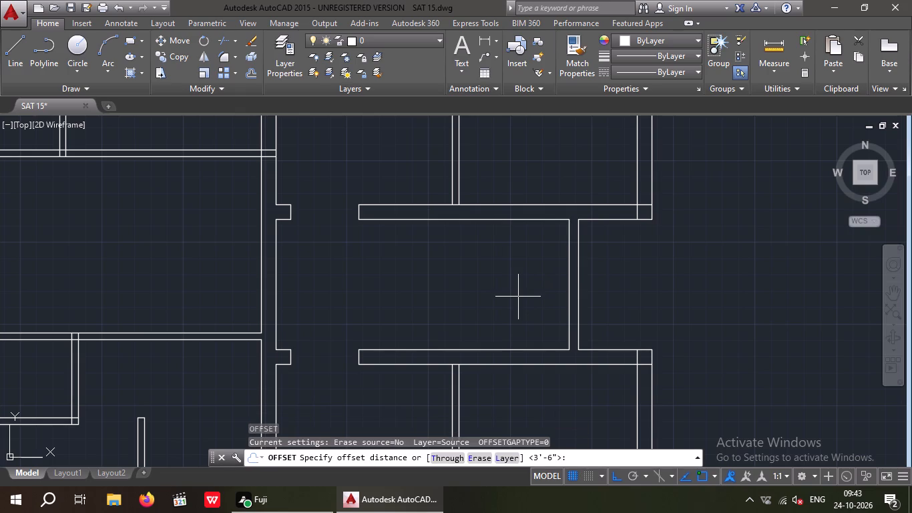
key(3)
key(apostrophe)
key(Return)
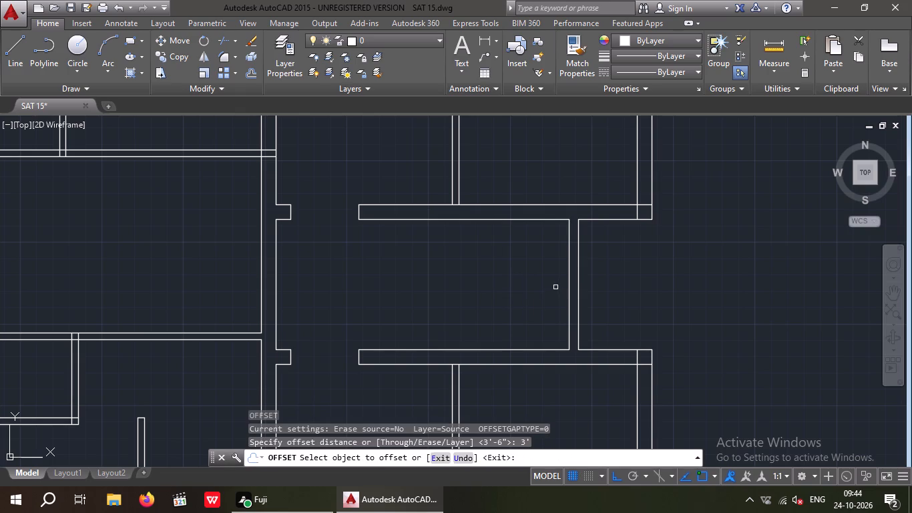
drag(569, 280, 517, 298)
click(505, 302)
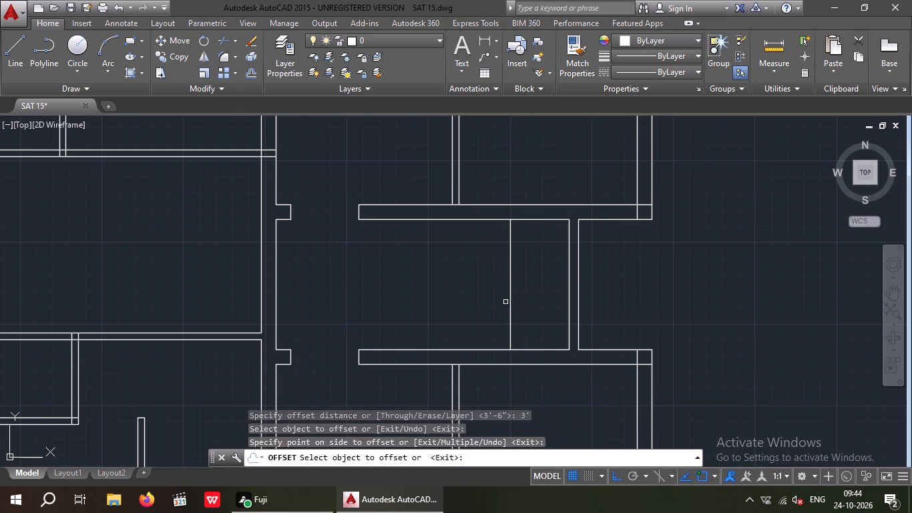
key(Escape)
key(Escape)
key(Escape)
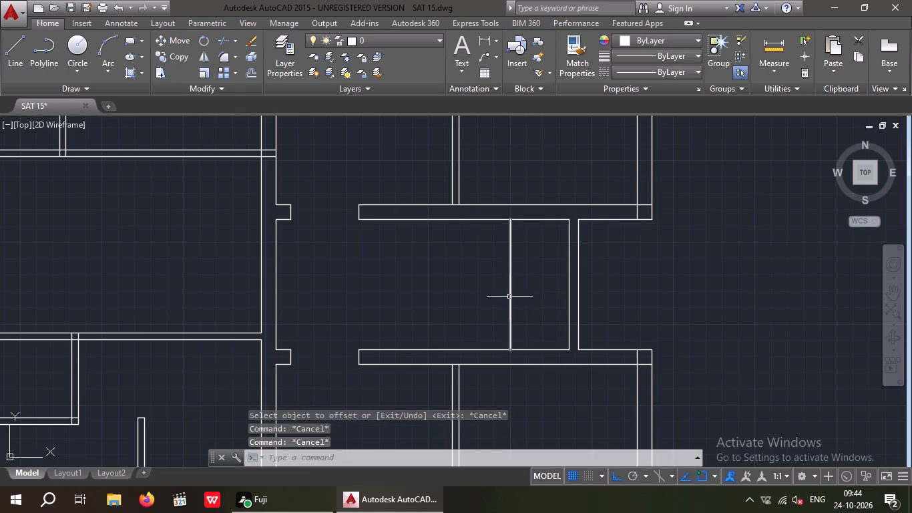
Offset the 3' line successively 9" to the left to make four evenly spaced tread lines between the crossing walls.
key(o)
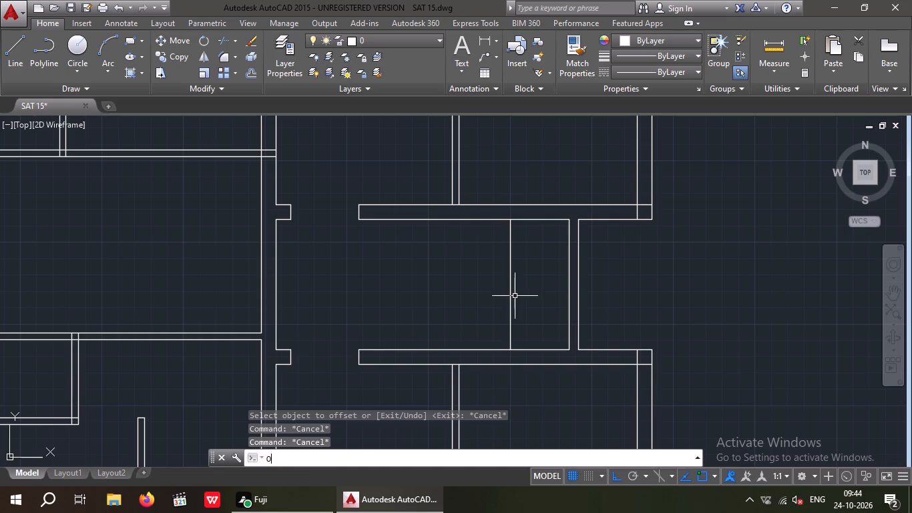
key(Return)
key(9)
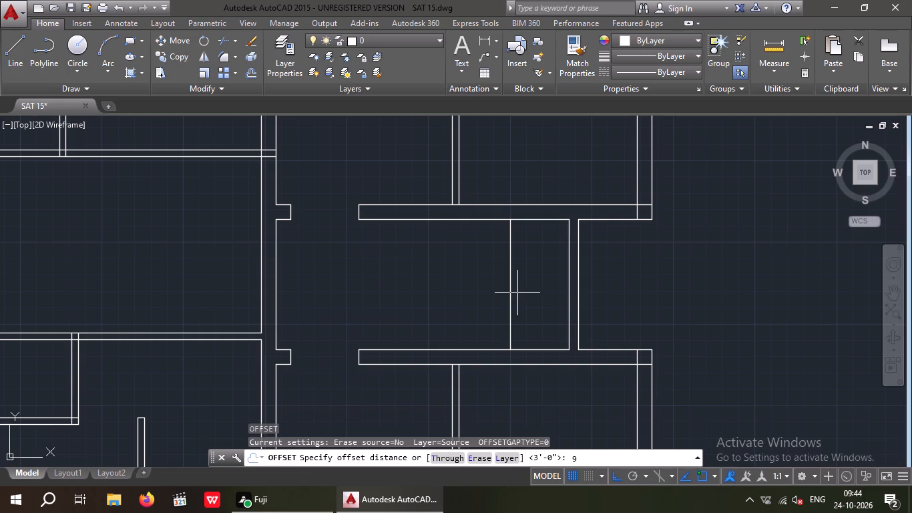
key(shift+quotedbl)
key(Return)
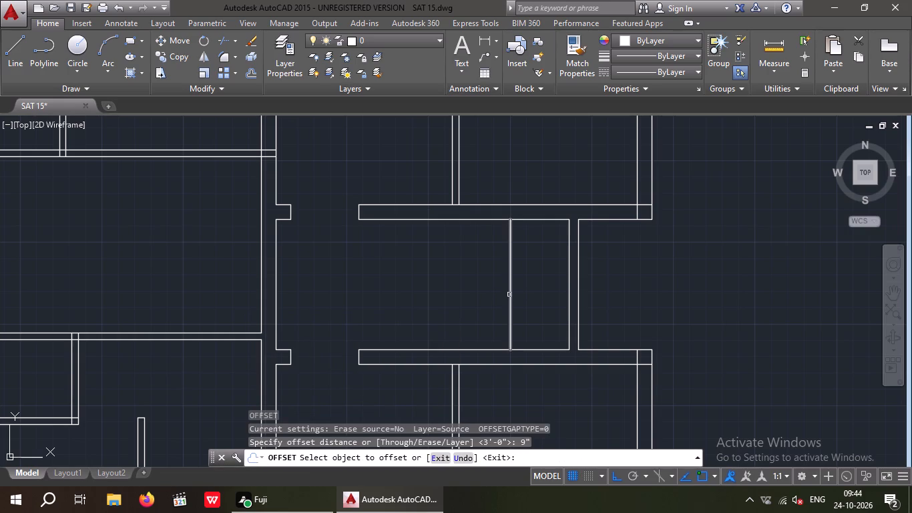
drag(509, 295, 482, 305)
click(472, 307)
drag(496, 283, 379, 327)
click(382, 315)
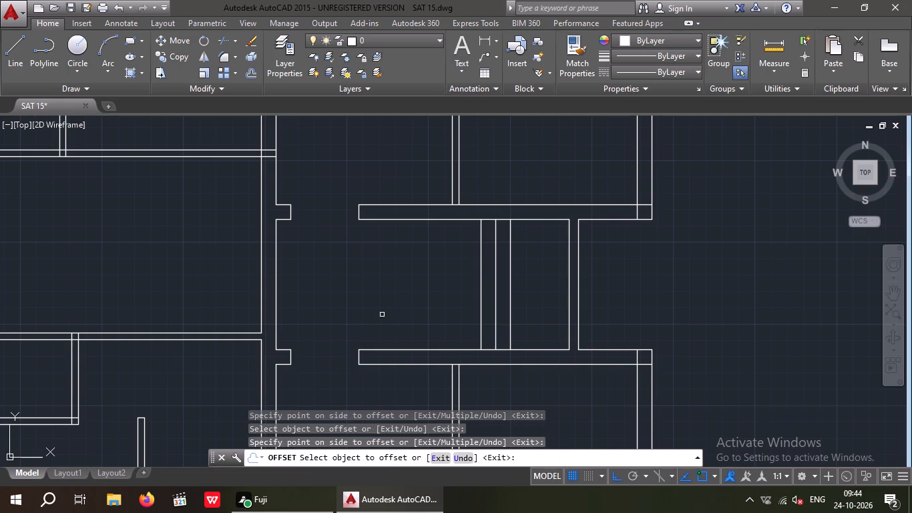
drag(479, 279, 459, 288)
click(433, 296)
drag(467, 277, 434, 297)
drag(428, 299, 434, 297)
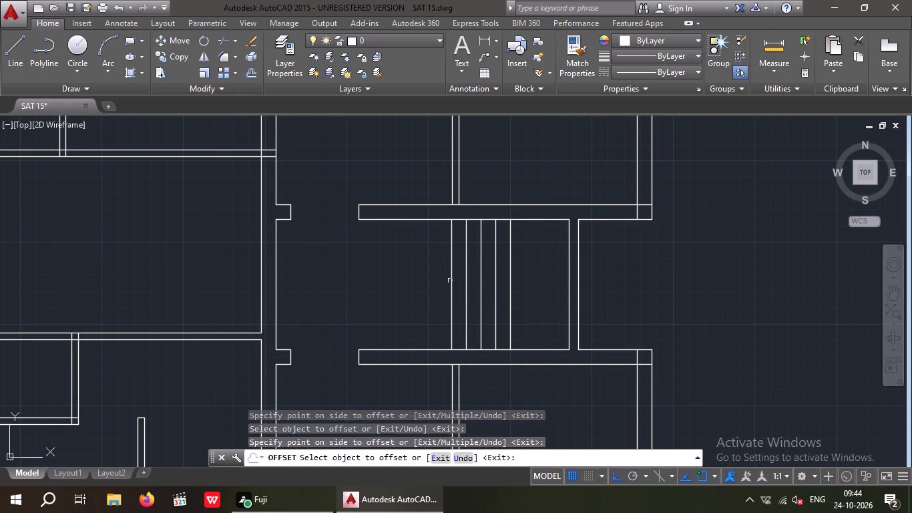
Continue offsetting the leftmost tread line successively 9" to the left to add four more tread lines between the crossing walls.
drag(451, 279, 430, 292)
click(426, 294)
drag(436, 283, 421, 289)
click(405, 298)
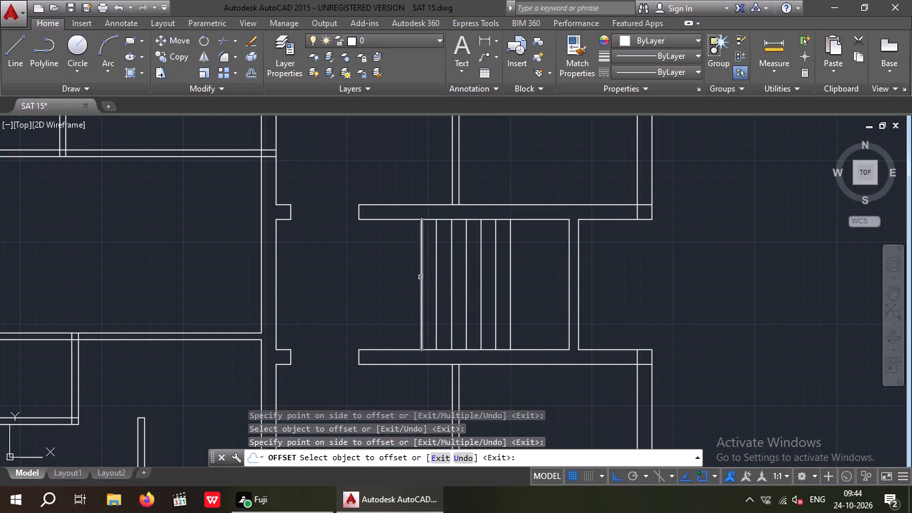
drag(421, 277, 407, 287)
click(390, 296)
drag(406, 283, 377, 299)
click(366, 305)
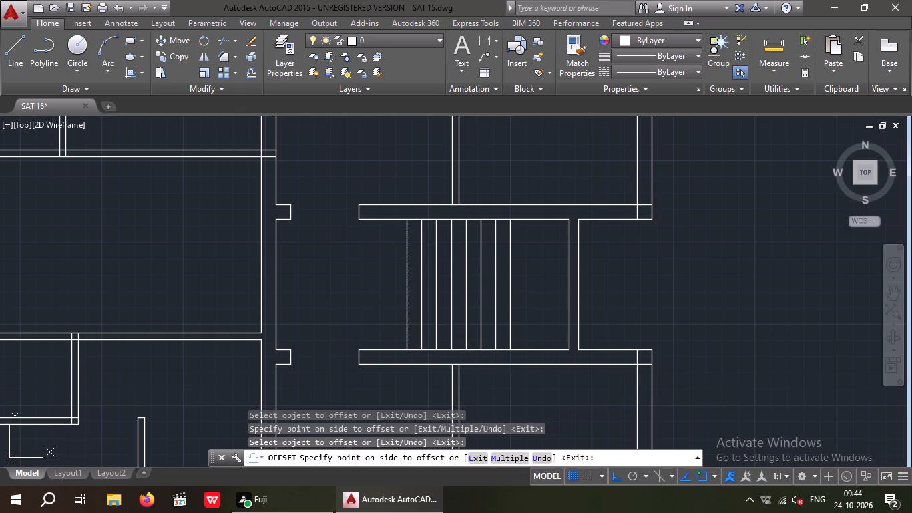
click(391, 284)
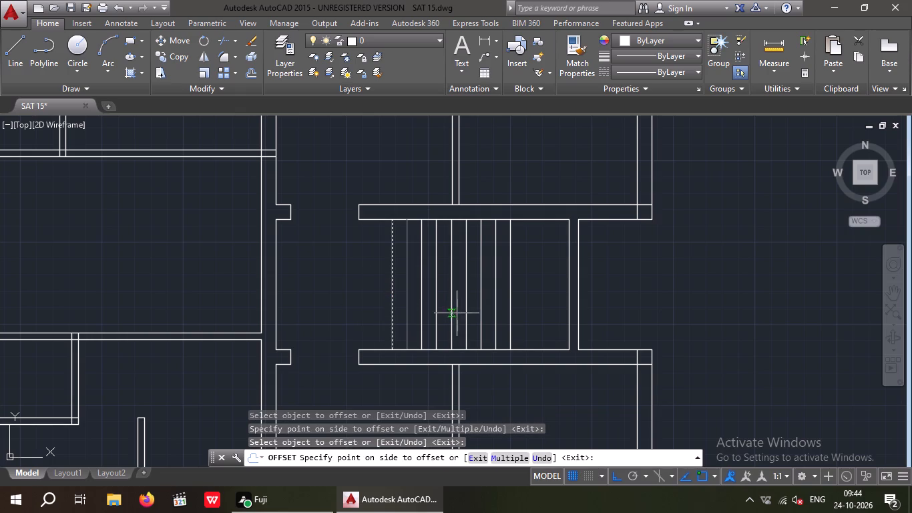
key(Escape)
key(Escape)
Draw a horizontal line about 10'-8" long from the 6" vertical wall's midpoint left across the treads, level with the crossing walls' ends.
click(16, 48)
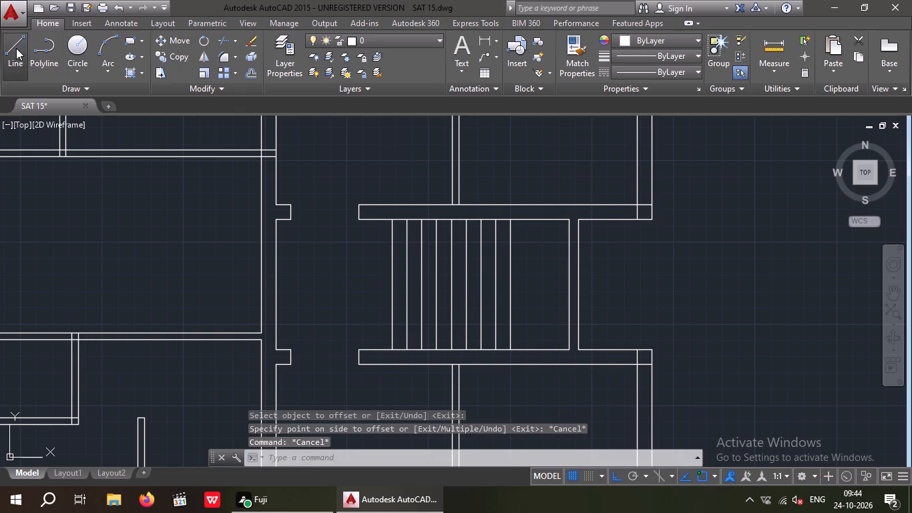
scroll(576, 281, up, 1)
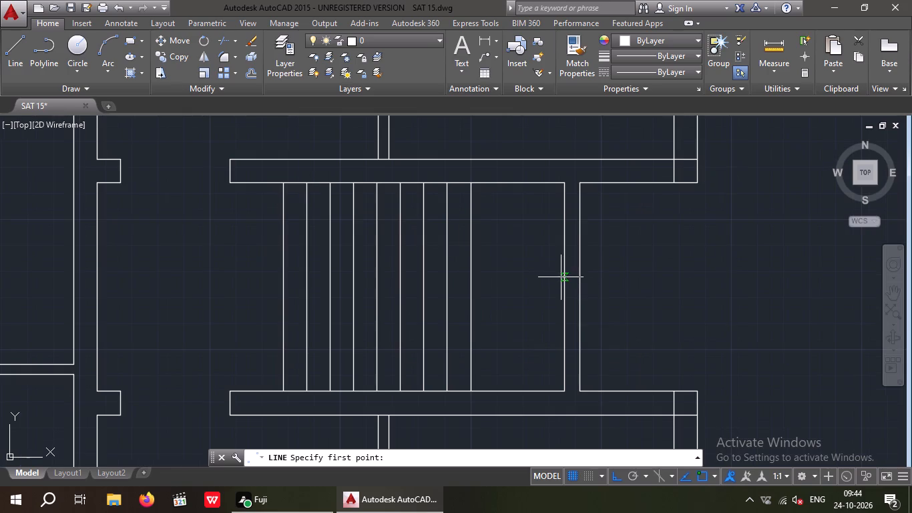
drag(563, 285, 529, 291)
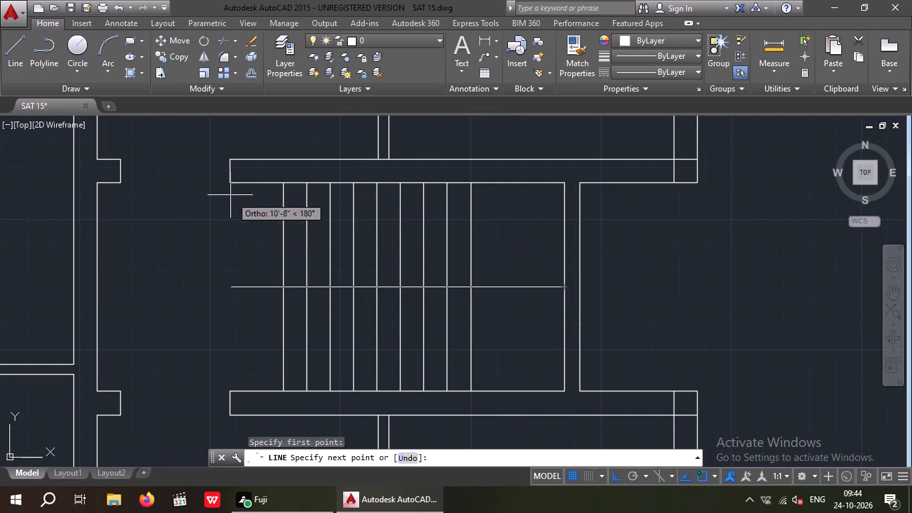
click(229, 287)
key(Escape)
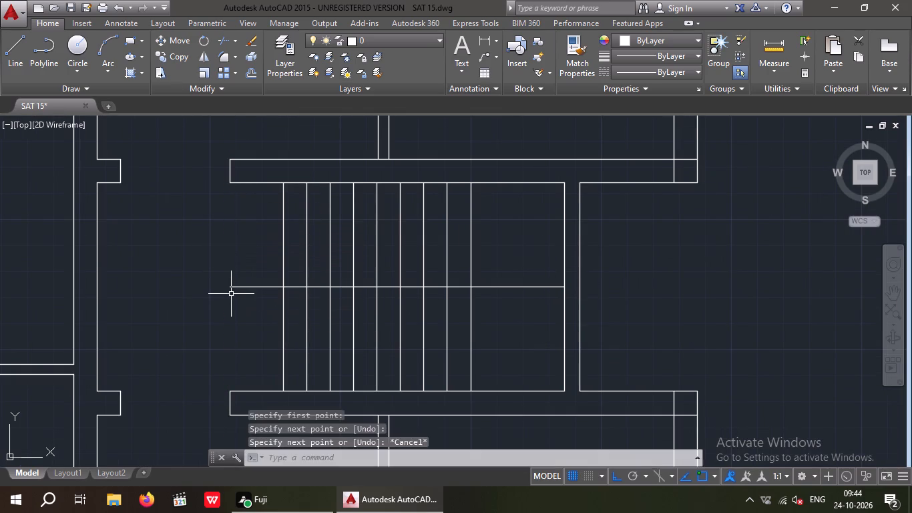
key(Escape)
Offset the horizontal centre line of the staircase 1.5" above and 1.5" below.
key(o)
key(Return)
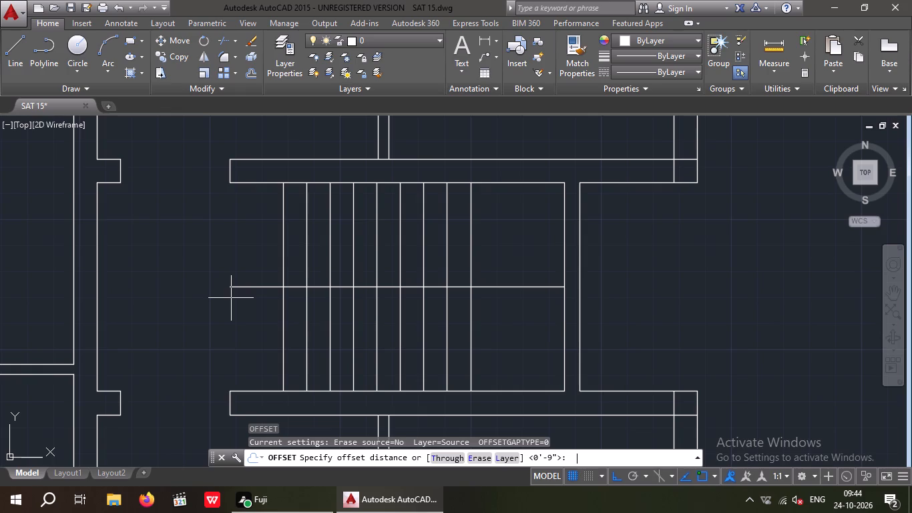
key(1)
text(.5)
key(shift+quotedbl)
key(Return)
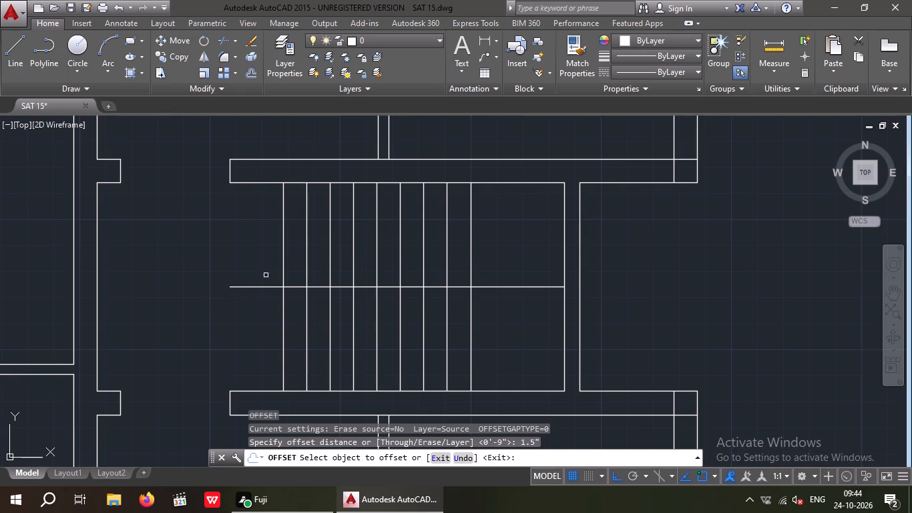
click(246, 287)
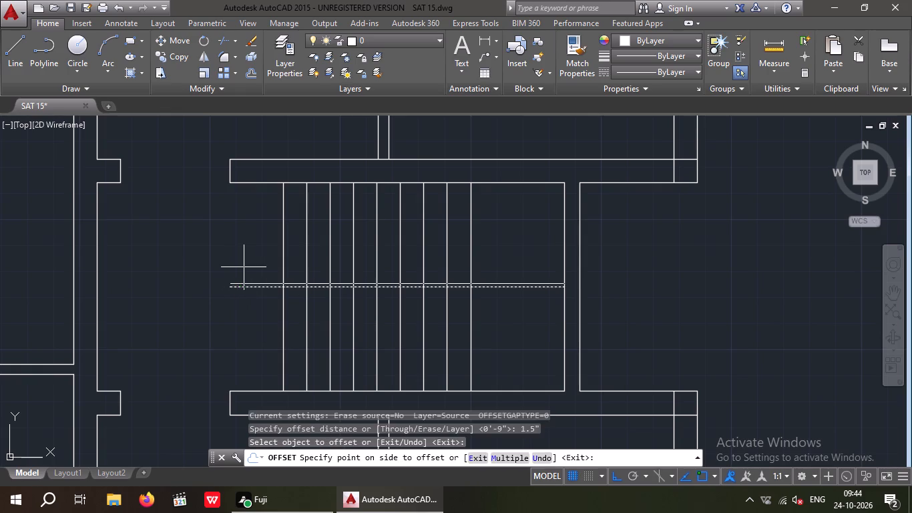
click(244, 267)
scroll(243, 292, up, 2)
drag(244, 282, 240, 297)
click(243, 317)
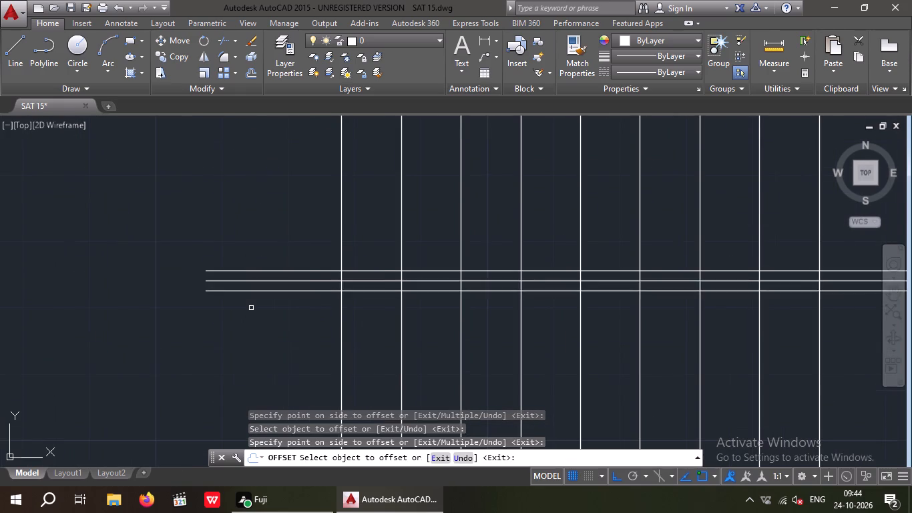
scroll(251, 308, down, 1)
key(Escape)
key(Escape)
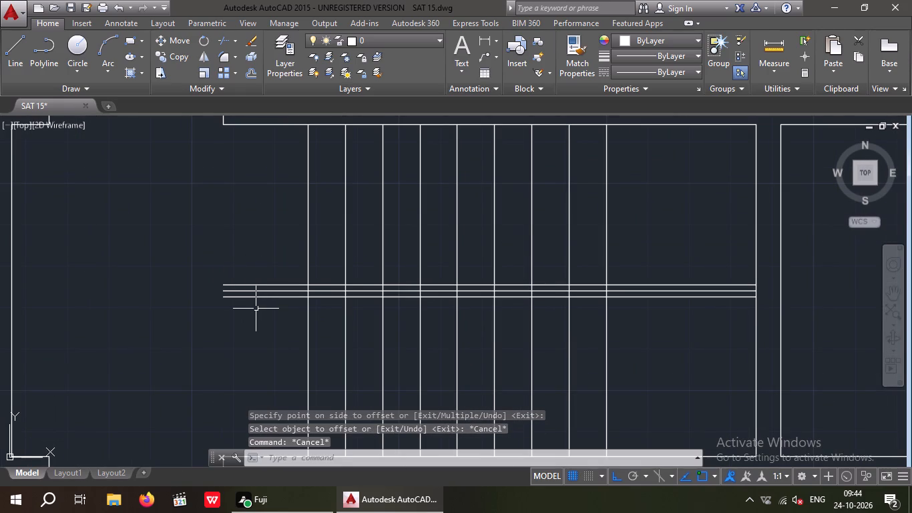
Trim the three horizontal staircase lines between the rightmost tread line and the 6" vertical wall.
key(t)
key(r)
key(space)
key(space)
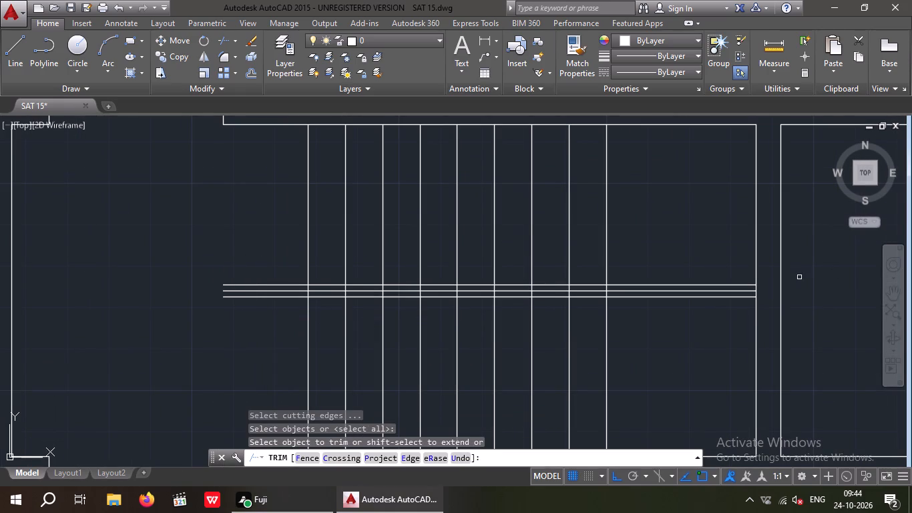
click(701, 317)
click(667, 248)
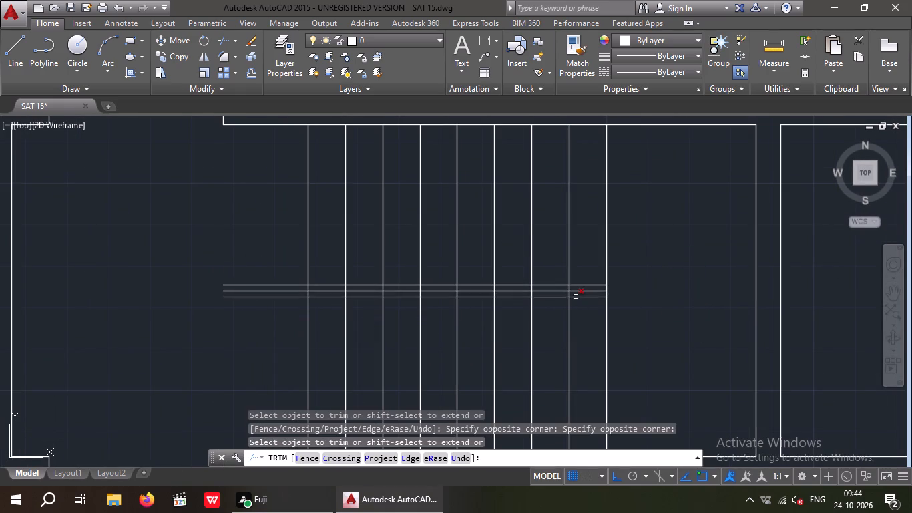
key(Escape)
Delete the original centre line between the two offset horizontal staircase lines.
scroll(230, 296, up, 3)
click(234, 291)
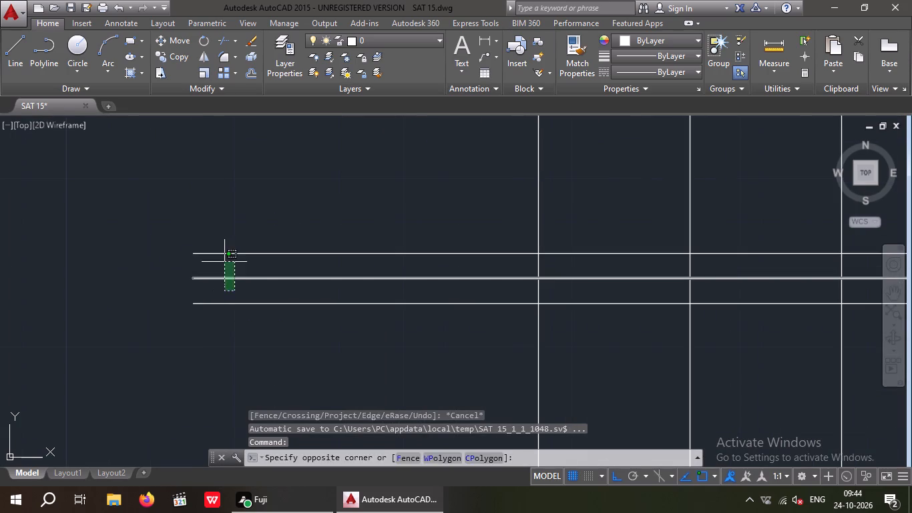
click(224, 261)
key(Delete)
scroll(226, 283, down, 3)
key(Escape)
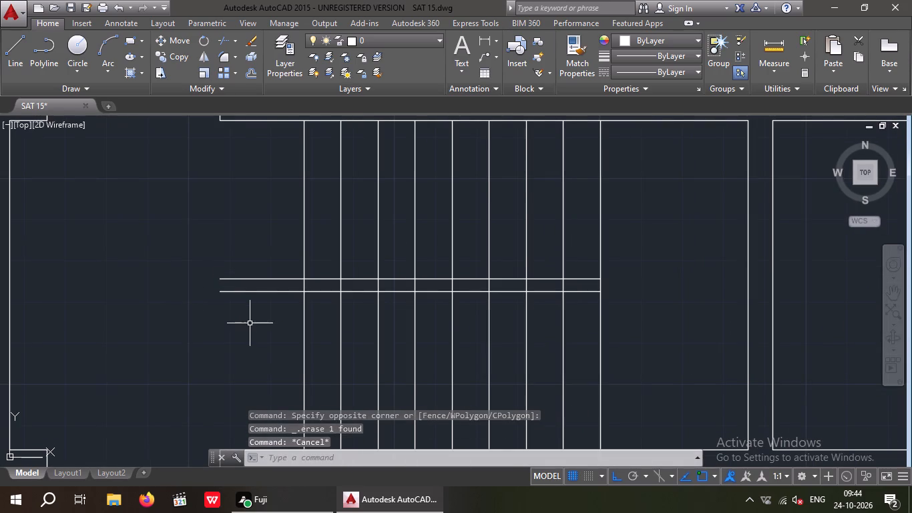
key(Escape)
key(Escape)
Trim the second, third and fourth tread lines from the right where they cross the gap between the two horizontal lines.
key(t)
text(R)
key(space)
key(space)
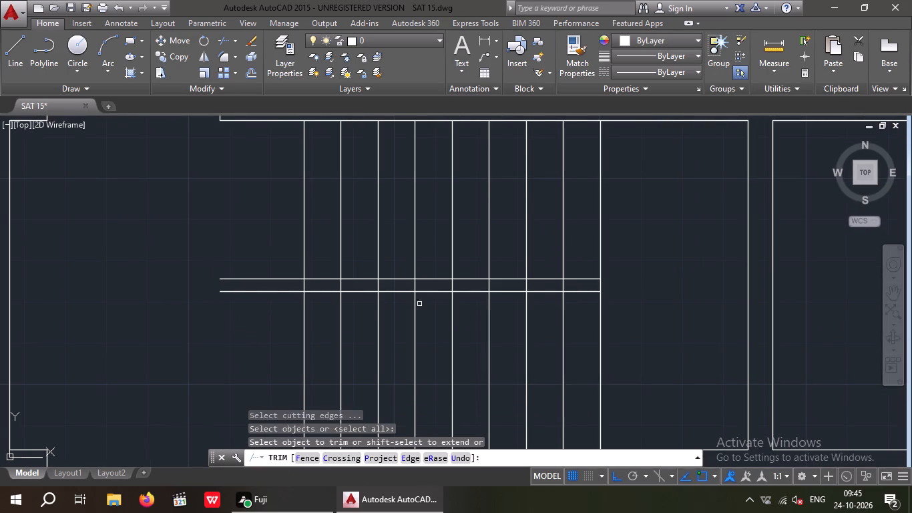
scroll(568, 278, up, 2)
middle_drag(561, 293, 655, 287)
scroll(655, 287, up, 2)
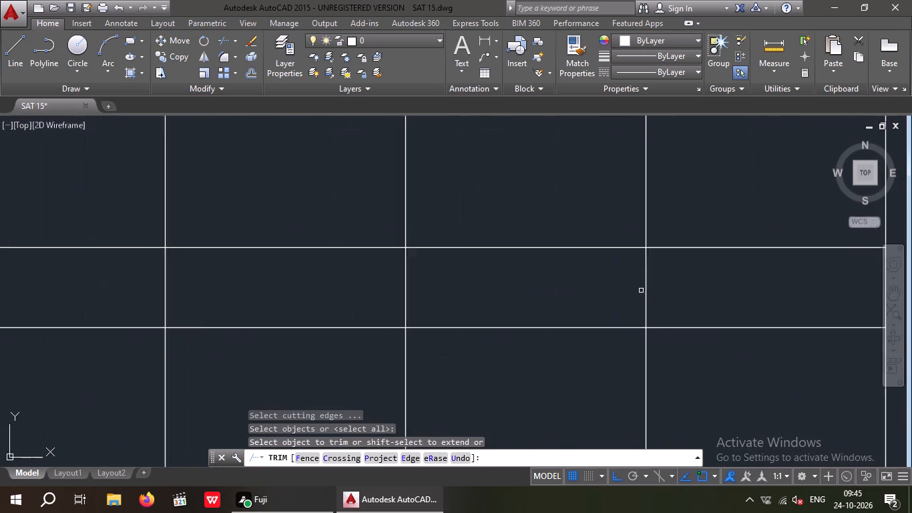
scroll(641, 291, up, 1)
drag(702, 263, 629, 323)
click(418, 313)
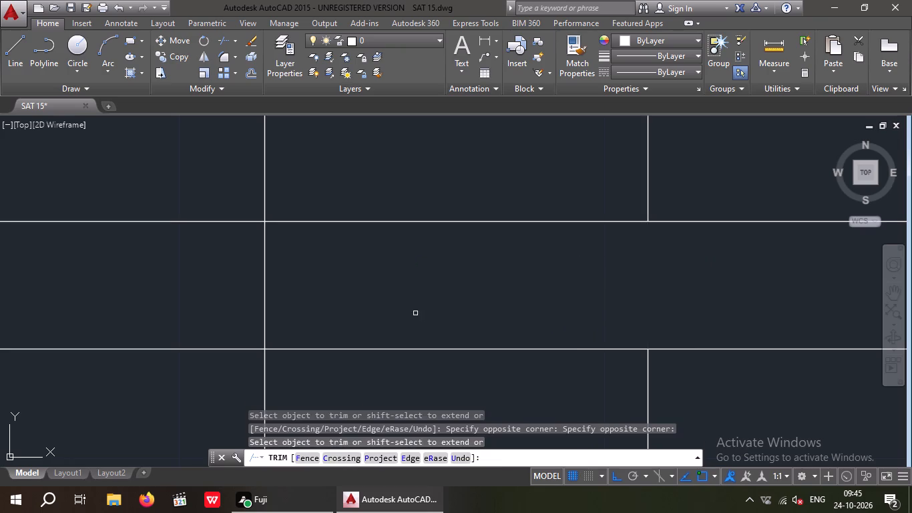
scroll(430, 306, down, 2)
middle_drag(440, 307, 665, 284)
drag(660, 271, 592, 275)
click(531, 277)
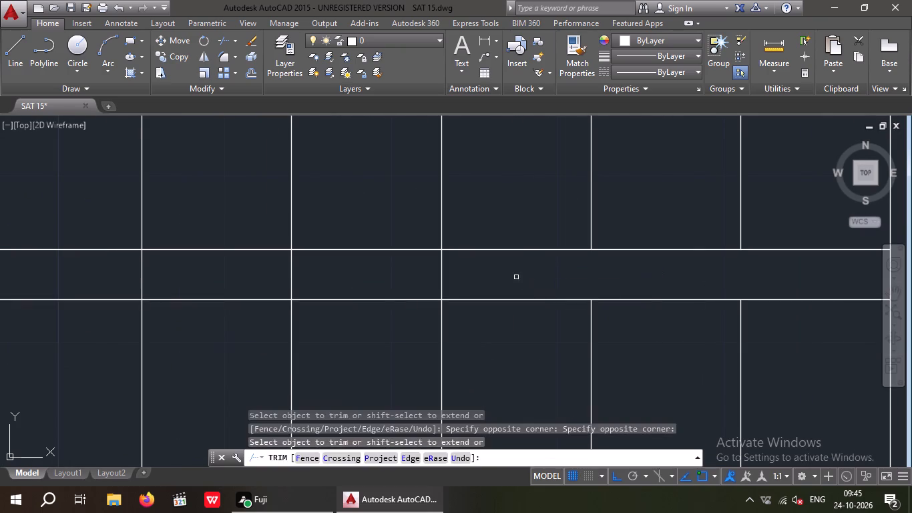
drag(516, 277, 487, 277)
click(415, 275)
Trim the next four tread lines to the left inside the gap between the two horizontal lines, leaving the leftmost tread whole.
middle_drag(411, 277, 523, 280)
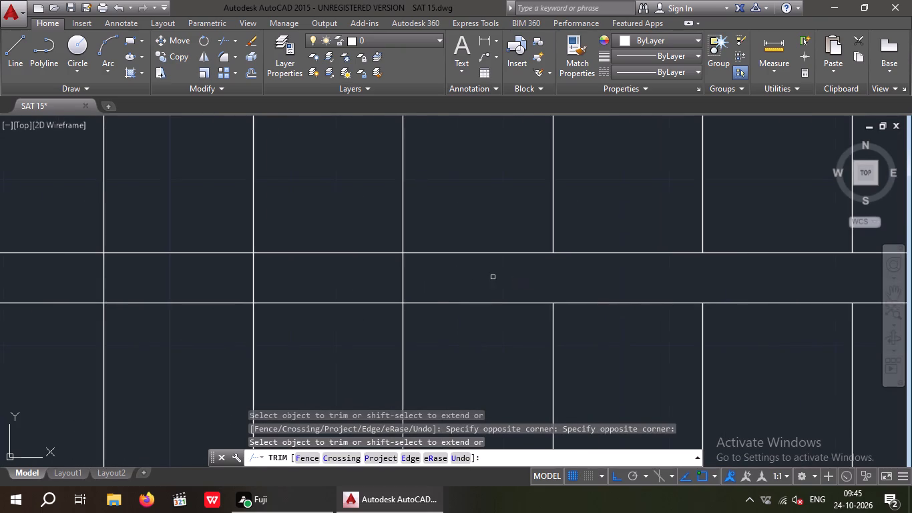
scroll(493, 277, down, 1)
drag(484, 277, 451, 282)
click(409, 280)
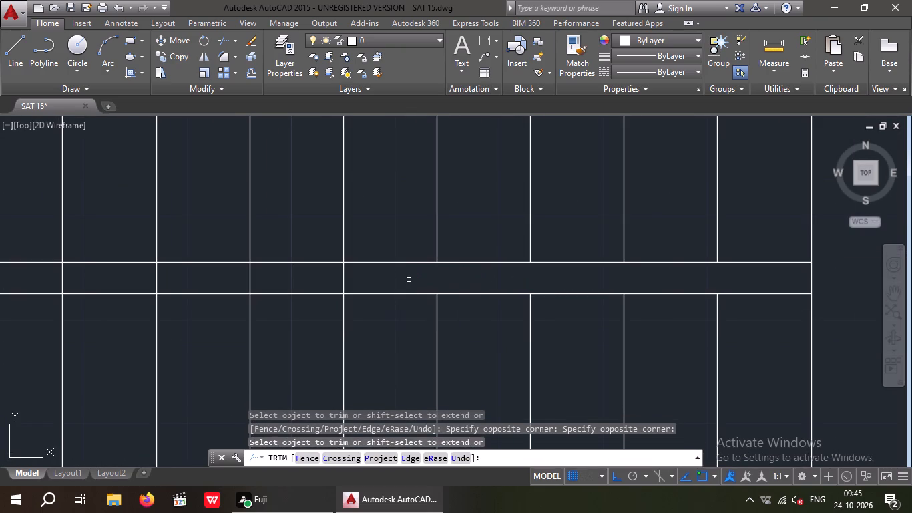
middle_drag(409, 279, 541, 288)
scroll(493, 287, up, 3)
drag(492, 277, 447, 289)
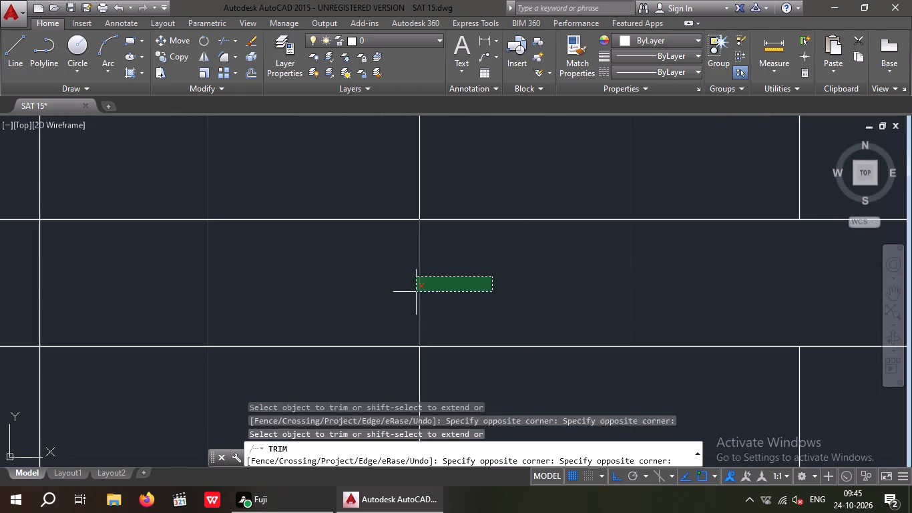
click(416, 292)
scroll(429, 288, down, 2)
middle_drag(431, 288, 663, 289)
scroll(524, 283, up, 1)
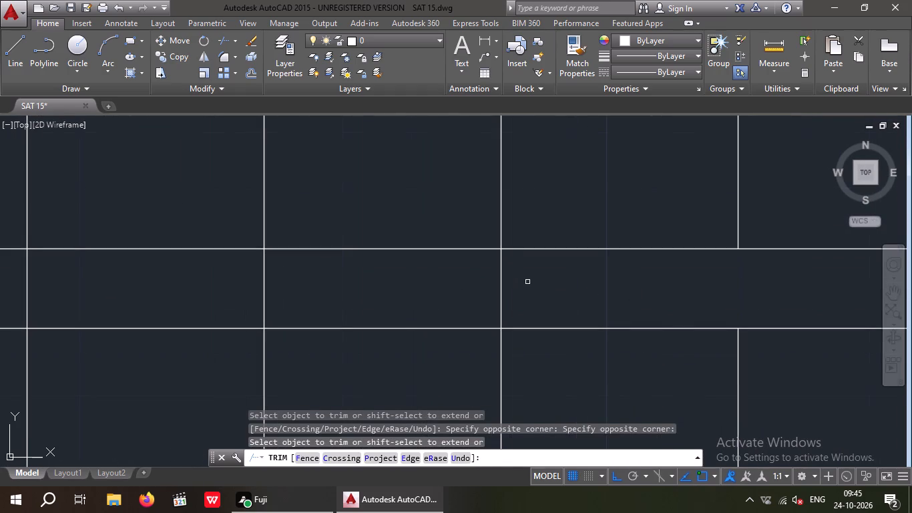
drag(527, 282, 495, 295)
click(463, 297)
middle_drag(471, 290, 621, 295)
scroll(622, 294, down, 2)
scroll(547, 295, up, 2)
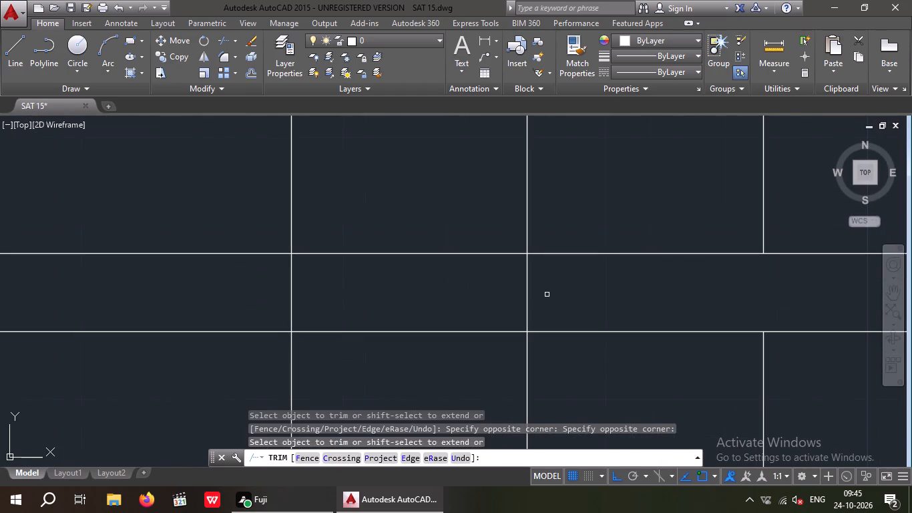
drag(551, 287, 510, 295)
click(493, 299)
Trim the ends of the two horizontal staircase lines that extend left beyond the leftmost tread line.
scroll(501, 296, down, 3)
click(389, 328)
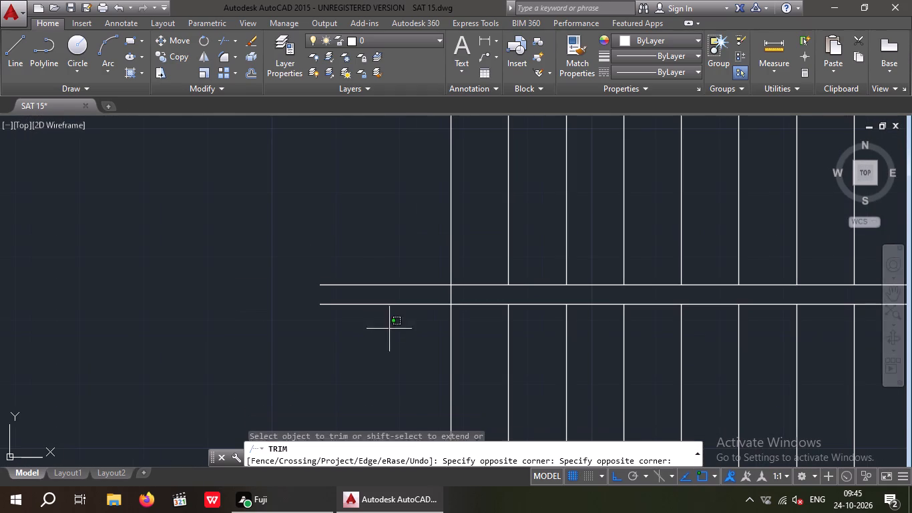
click(344, 259)
scroll(355, 261, down, 3)
middle_drag(361, 275, 373, 294)
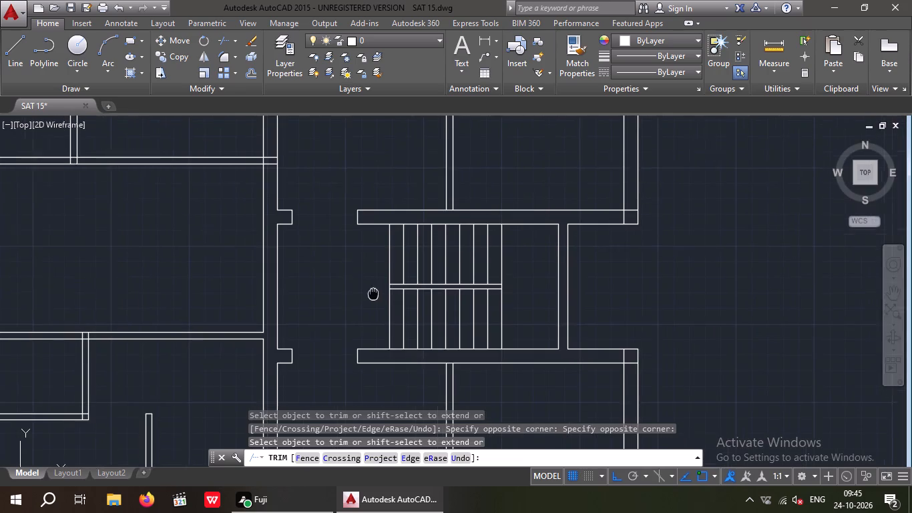
middle_drag(373, 294, 380, 323)
key(Escape)
key(Escape)
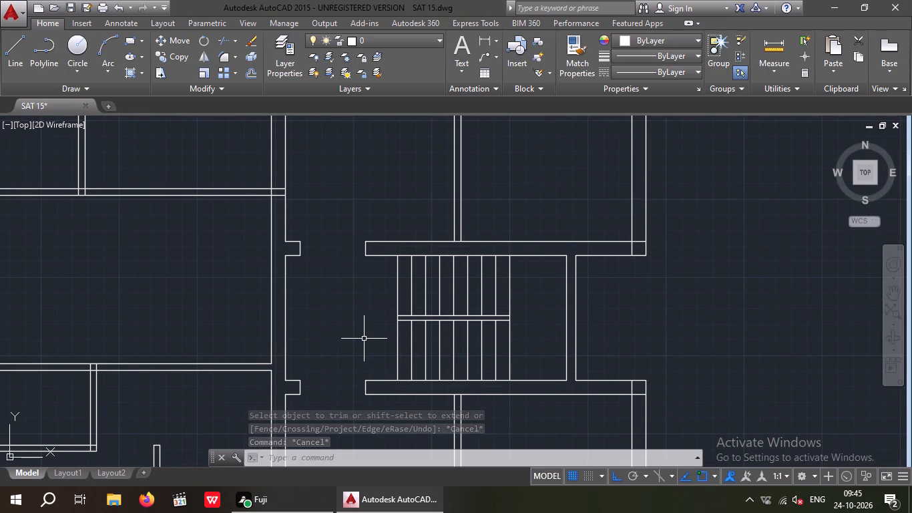
key(Escape)
key(Escape)
key(Escape)
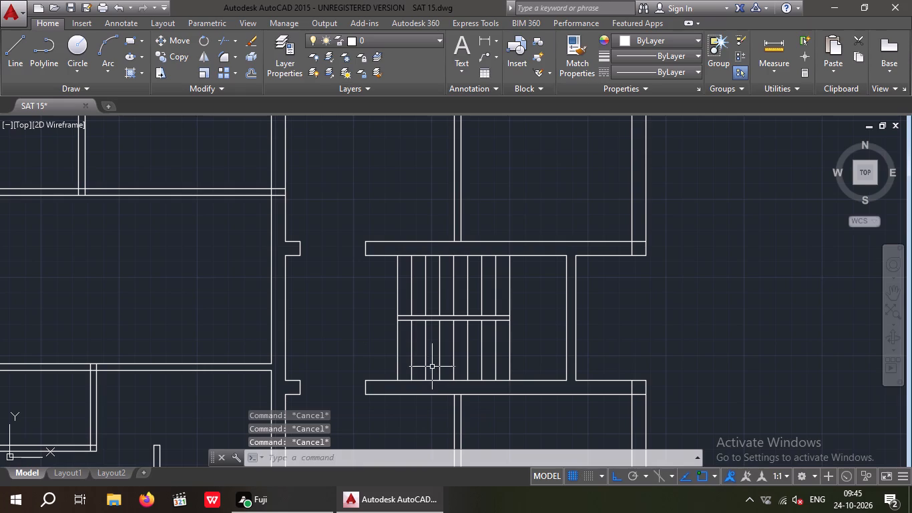
key(Escape)
key(Escape)
Trim the overlapping inner wall lines at the corner where the upper crossing wall meets the right-hand outer wall.
key(t)
key(r)
key(space)
key(space)
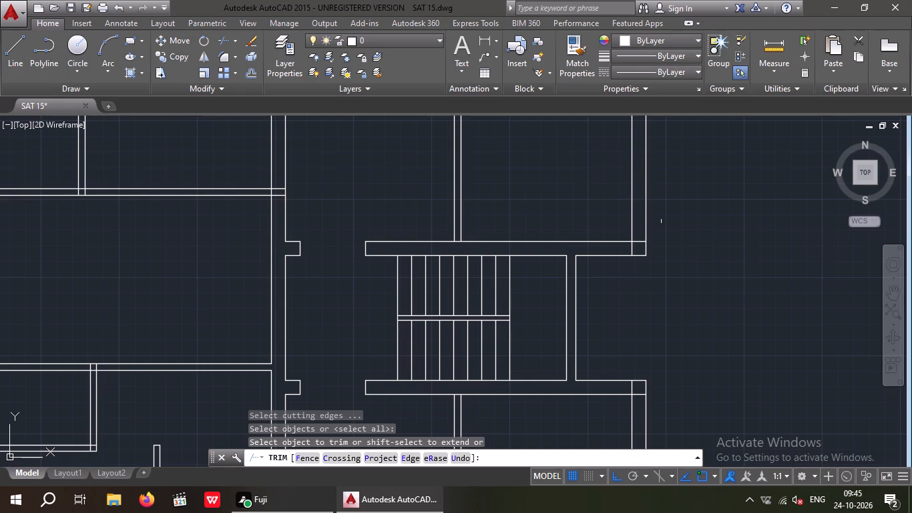
scroll(634, 243, up, 3)
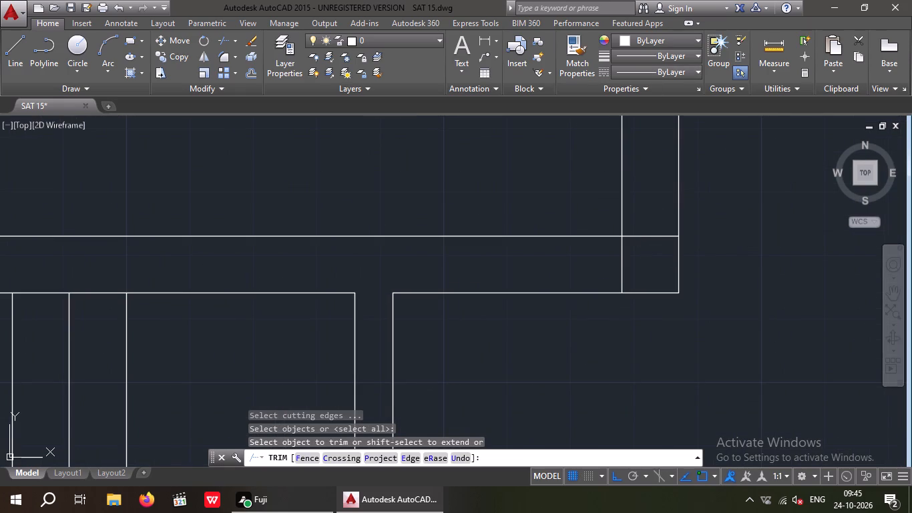
drag(650, 256, 646, 246)
drag(644, 204, 644, 211)
drag(648, 242, 557, 281)
click(554, 279)
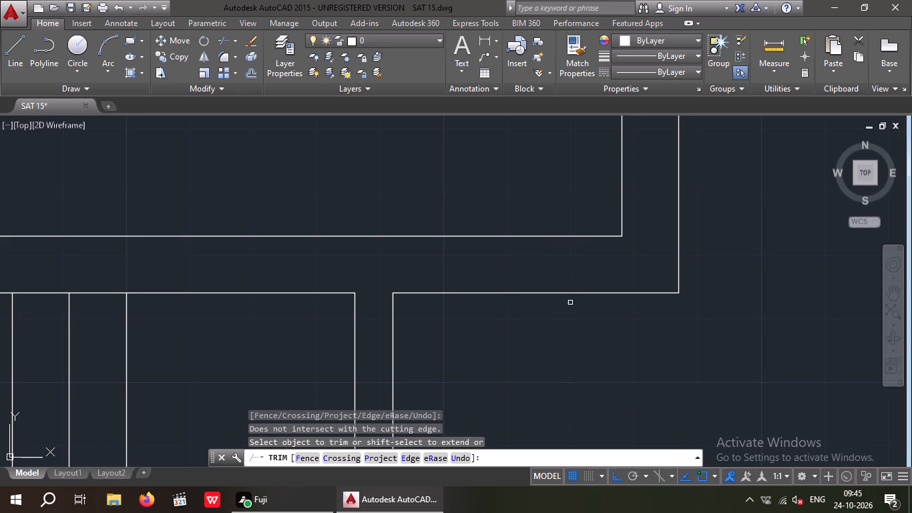
key(Escape)
key(Escape)
middle_drag(577, 330, 596, 240)
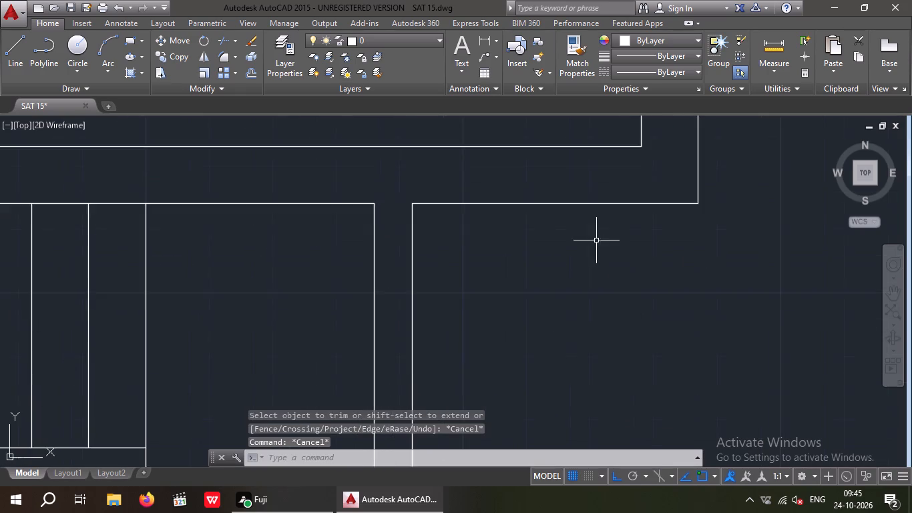
Trim the overlapping inner wall lines at the corner where the lower crossing wall meets the right-hand outer wall.
scroll(583, 242, down, 3)
middle_drag(618, 343, 573, 285)
key(Escape)
key(Escape)
key(t)
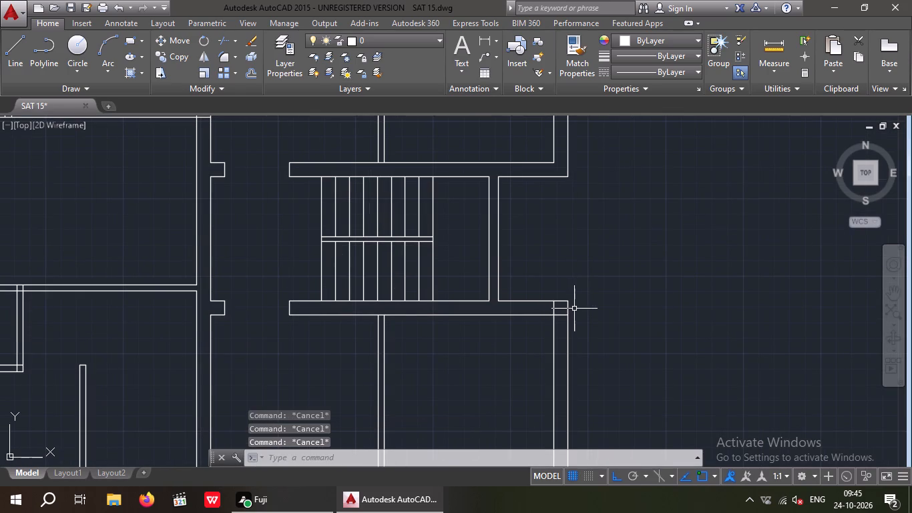
key(r)
key(space)
key(space)
scroll(557, 306, up, 4)
drag(560, 309, 489, 342)
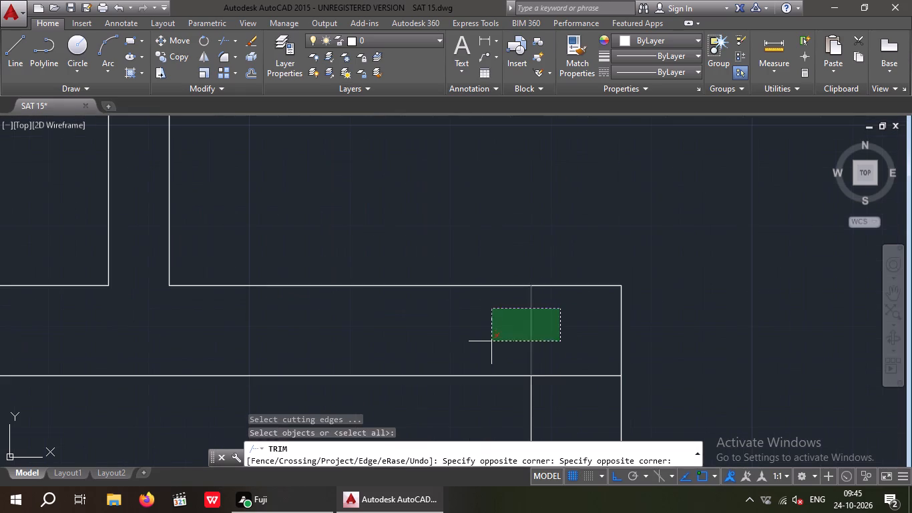
click(487, 335)
scroll(500, 327, down, 2)
scroll(531, 347, up, 3)
drag(547, 359, 537, 341)
click(520, 293)
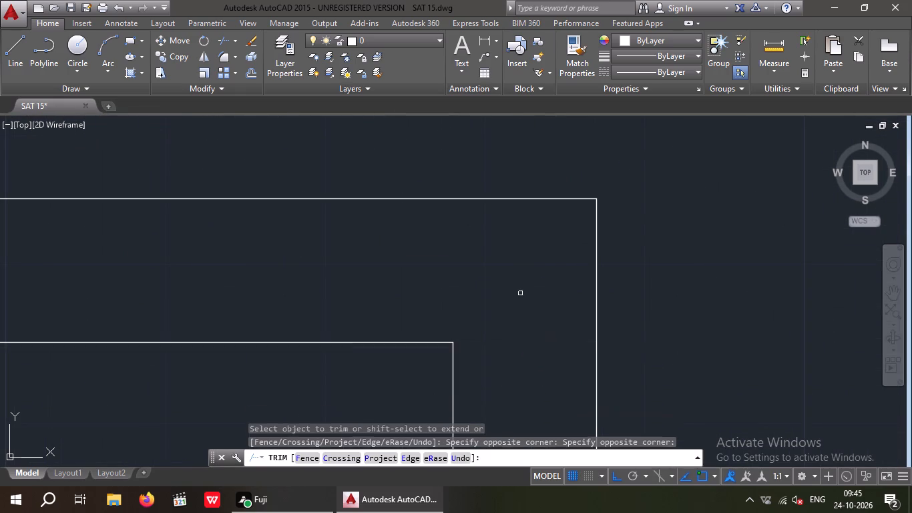
scroll(524, 291, down, 5)
scroll(463, 327, down, 1)
middle_drag(463, 327, 525, 297)
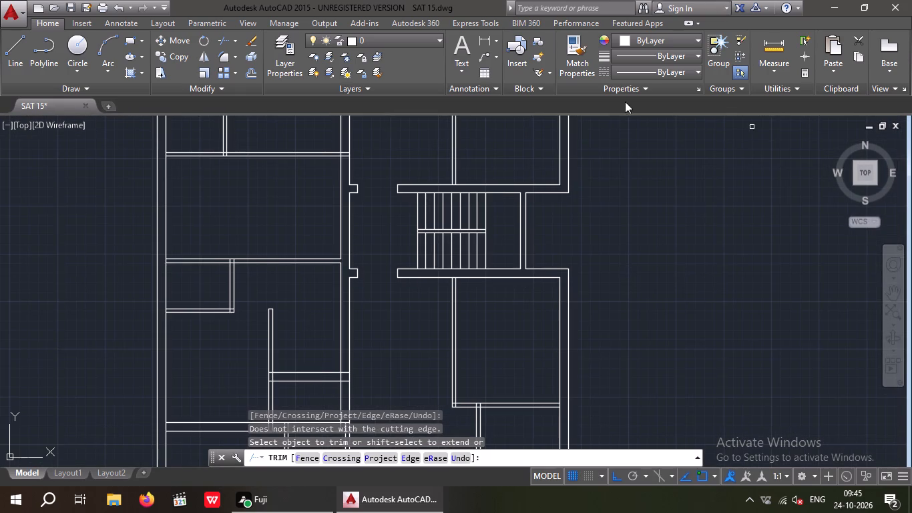
middle_click(592, 298)
middle_drag(602, 298, 602, 286)
key(Escape)
key(Escape)
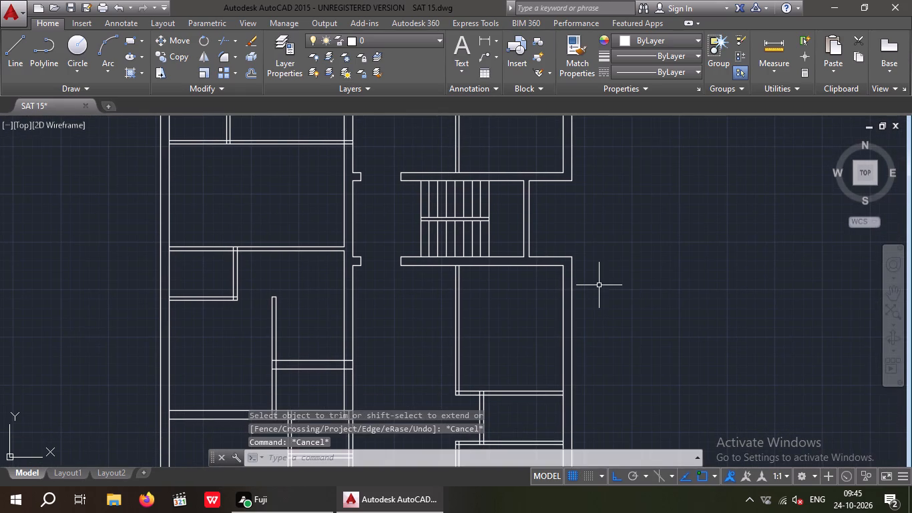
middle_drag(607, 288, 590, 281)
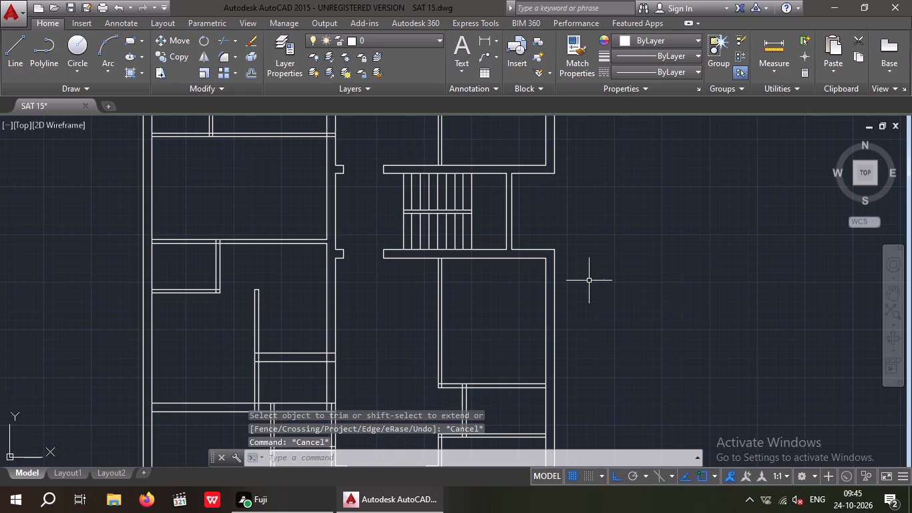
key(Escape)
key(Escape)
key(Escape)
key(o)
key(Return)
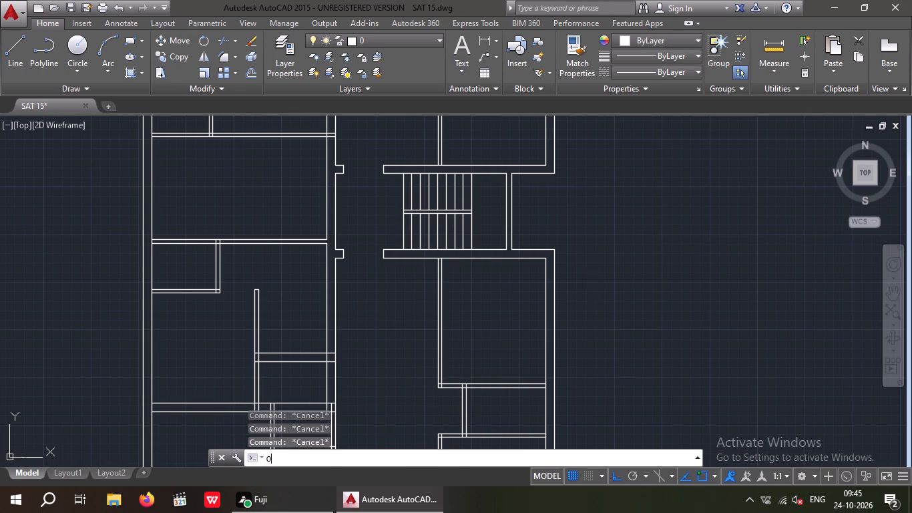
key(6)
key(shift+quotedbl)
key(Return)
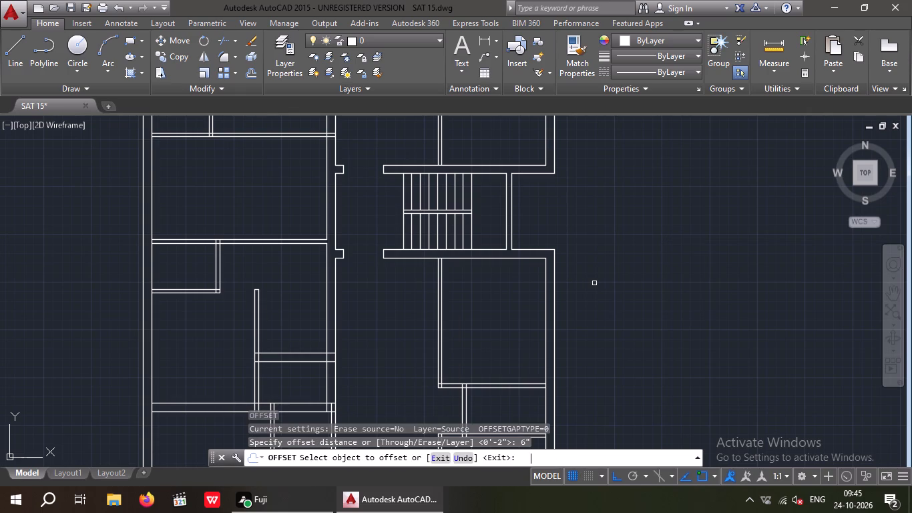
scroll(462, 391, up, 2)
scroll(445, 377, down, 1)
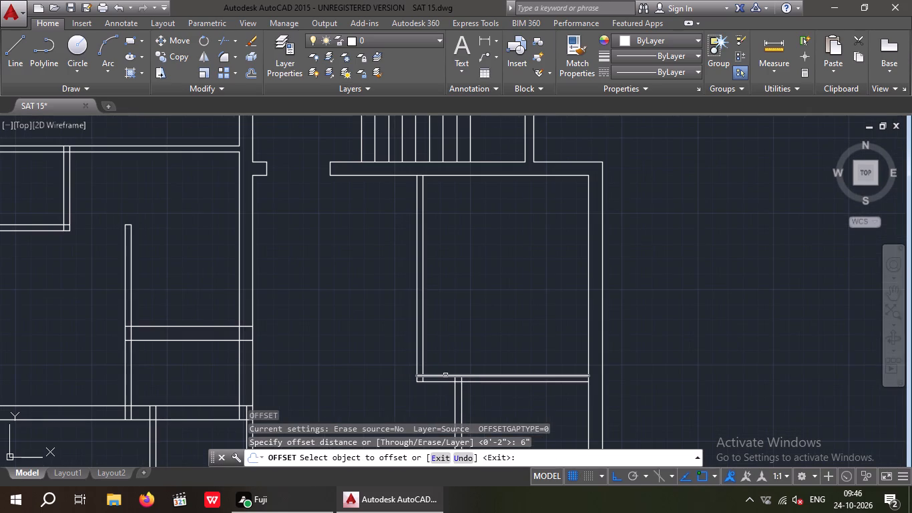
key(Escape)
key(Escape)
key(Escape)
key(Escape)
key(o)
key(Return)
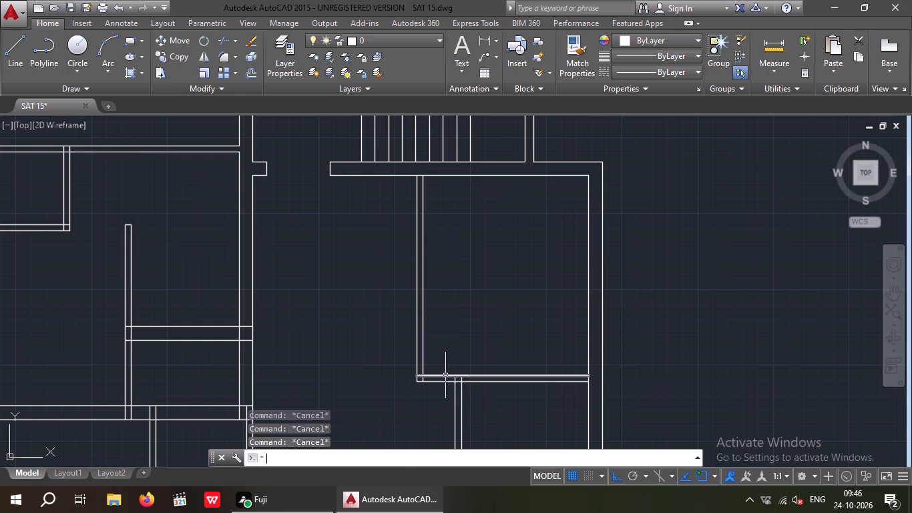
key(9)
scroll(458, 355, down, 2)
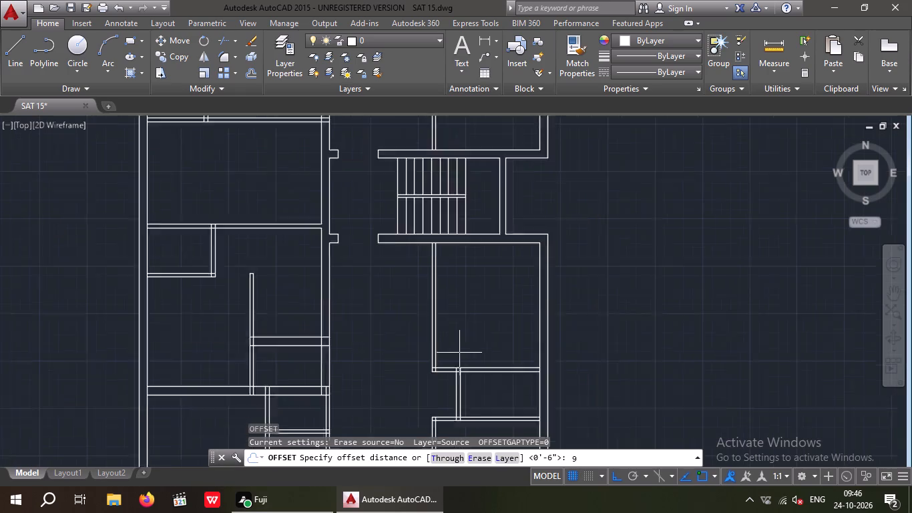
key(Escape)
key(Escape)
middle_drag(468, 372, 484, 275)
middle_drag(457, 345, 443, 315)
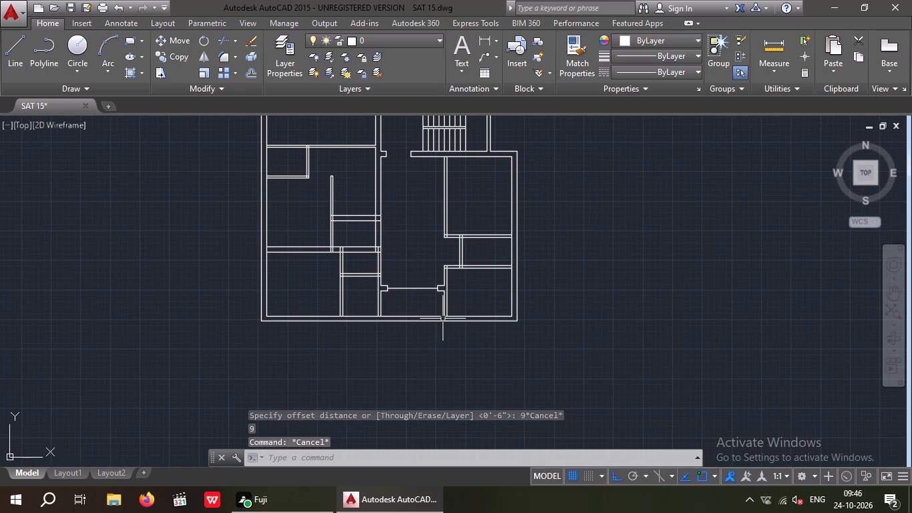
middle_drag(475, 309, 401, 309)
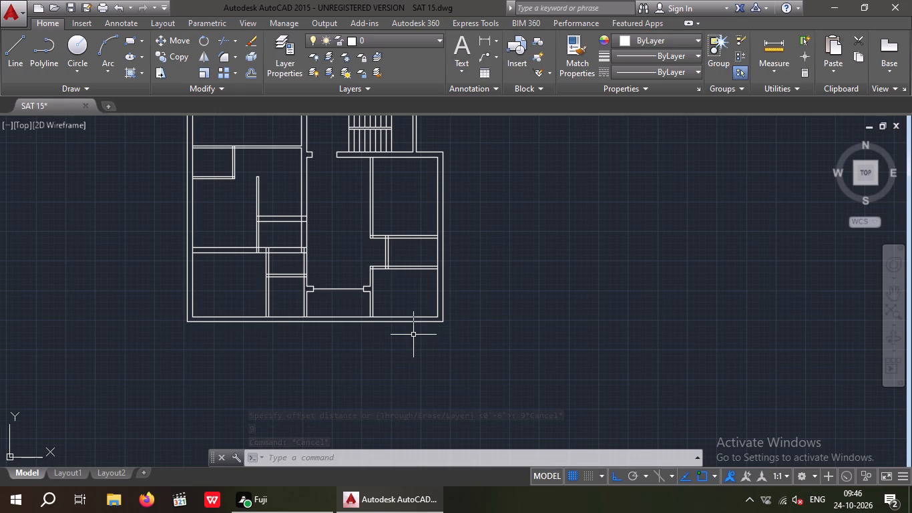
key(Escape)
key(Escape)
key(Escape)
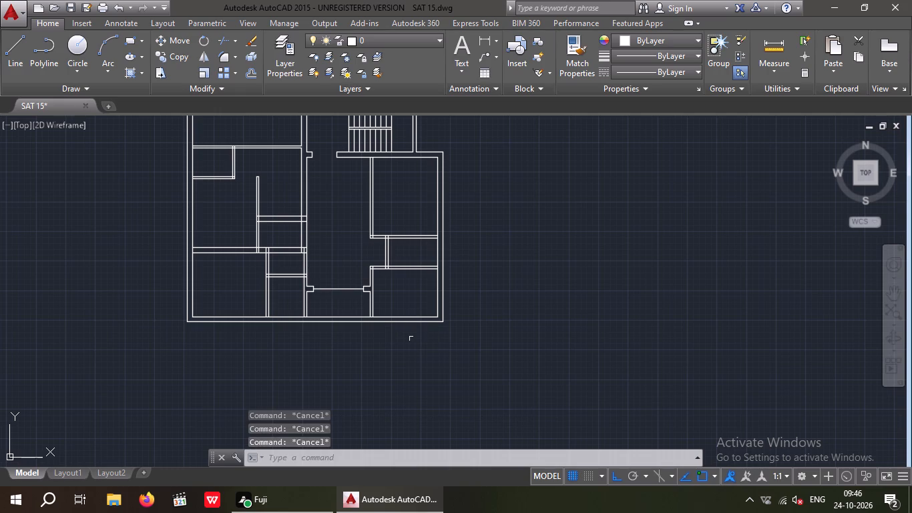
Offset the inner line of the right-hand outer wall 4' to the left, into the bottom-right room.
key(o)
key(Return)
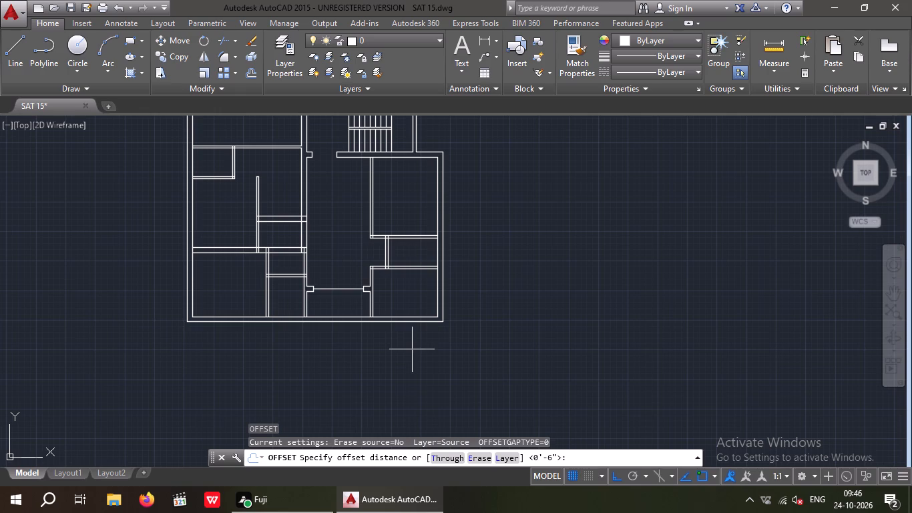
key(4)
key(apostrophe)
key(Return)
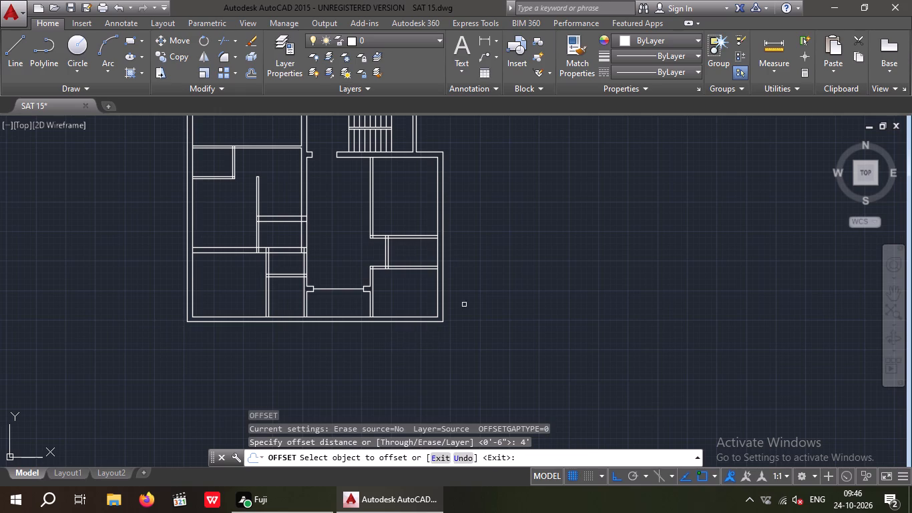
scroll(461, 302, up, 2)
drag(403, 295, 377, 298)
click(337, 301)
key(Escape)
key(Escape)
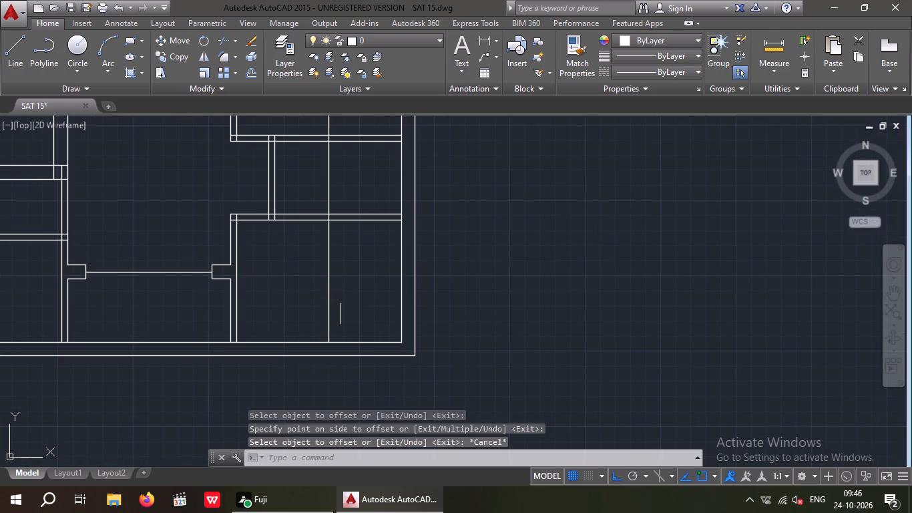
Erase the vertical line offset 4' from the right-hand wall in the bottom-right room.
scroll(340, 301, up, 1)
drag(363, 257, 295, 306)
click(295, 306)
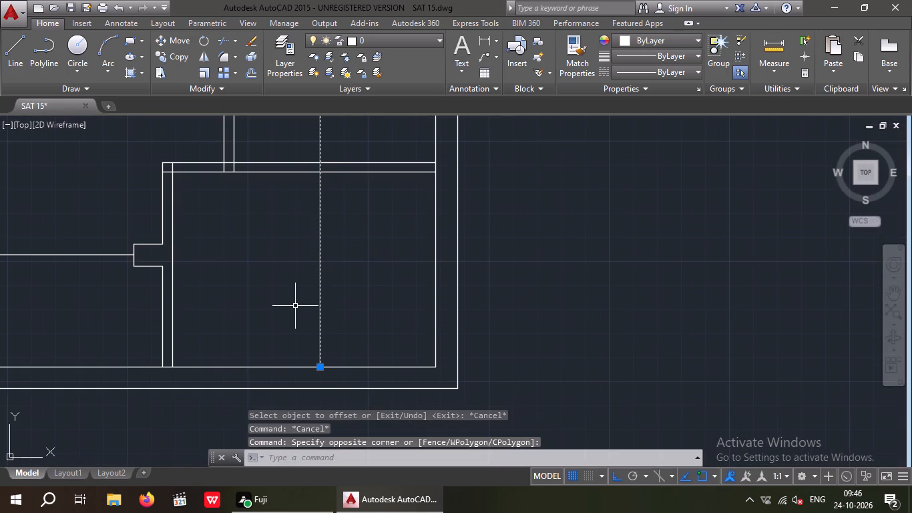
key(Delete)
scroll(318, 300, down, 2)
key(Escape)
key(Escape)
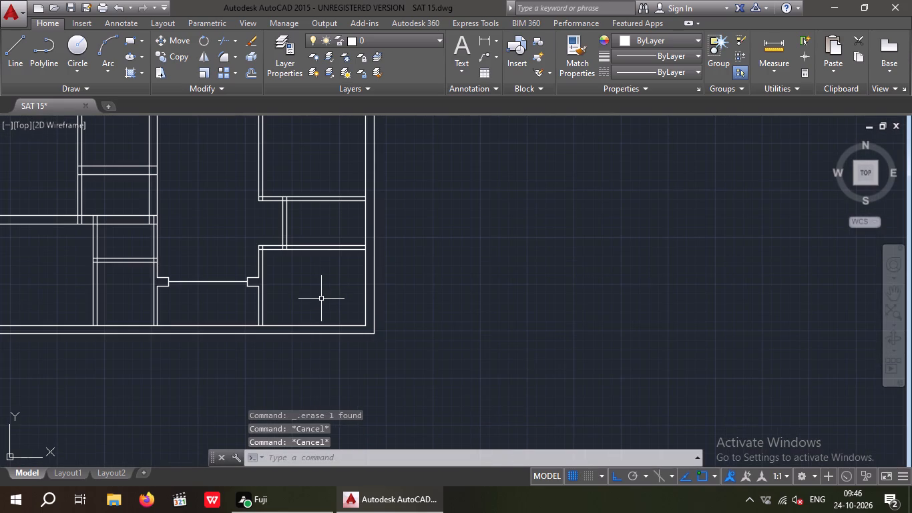
Offset the inner line of the right-hand outer wall 5' to the left, into the bottom-right room.
key(o)
key(Return)
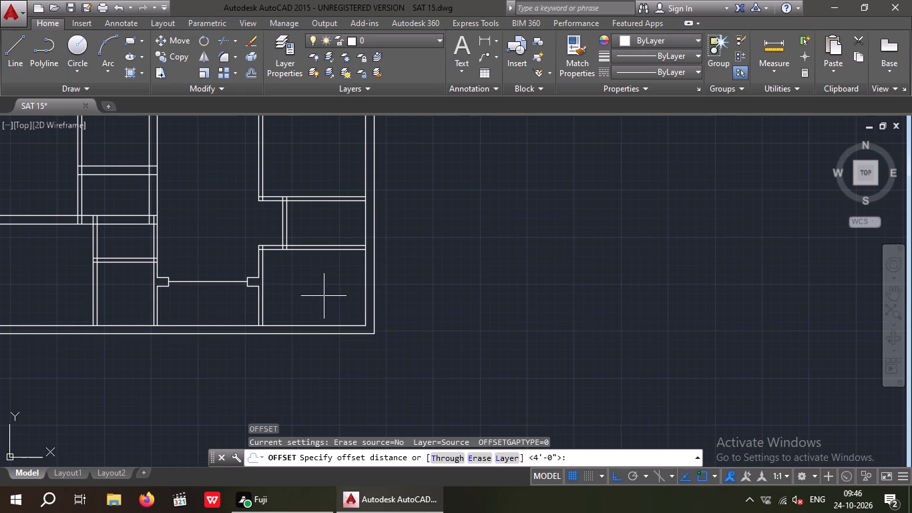
key(5)
key(apostrophe)
key(Return)
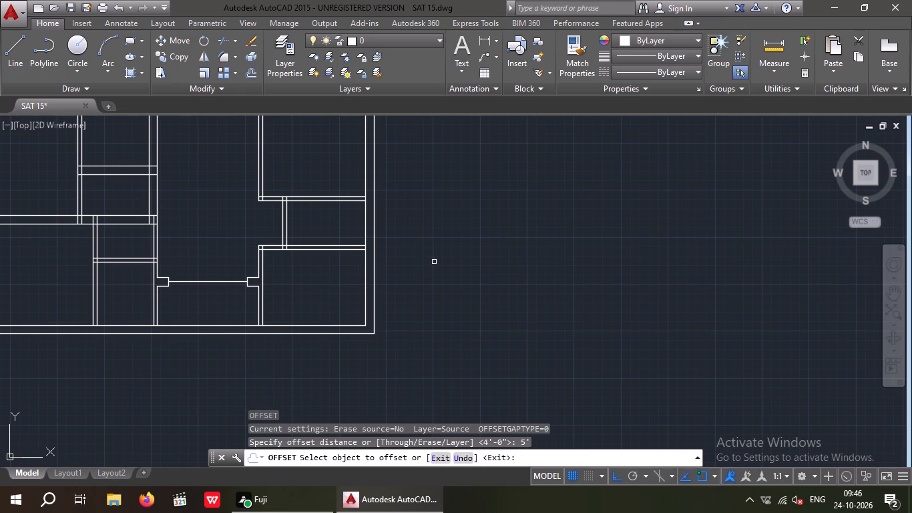
drag(367, 271, 338, 279)
click(306, 290)
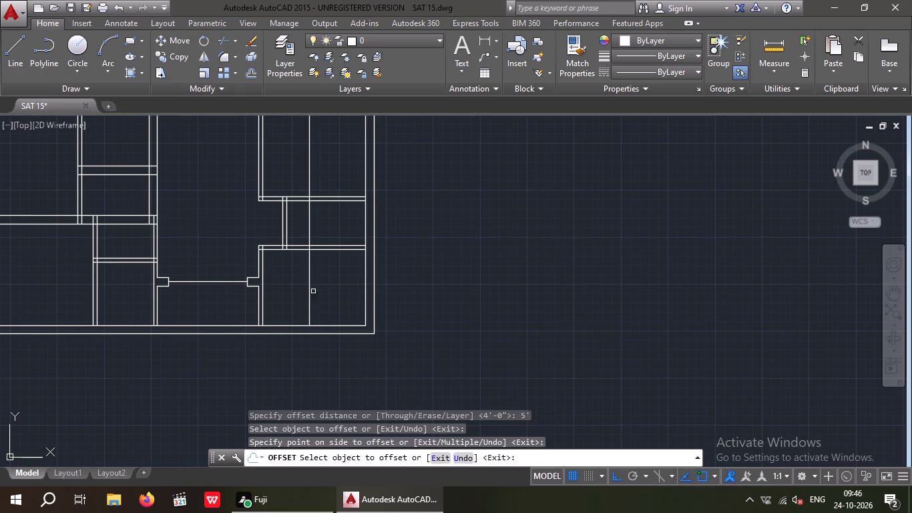
key(Escape)
key(Escape)
Offset the new vertical line in the bottom-right room 4" to the left to give the partition its thickness.
key(o)
key(Return)
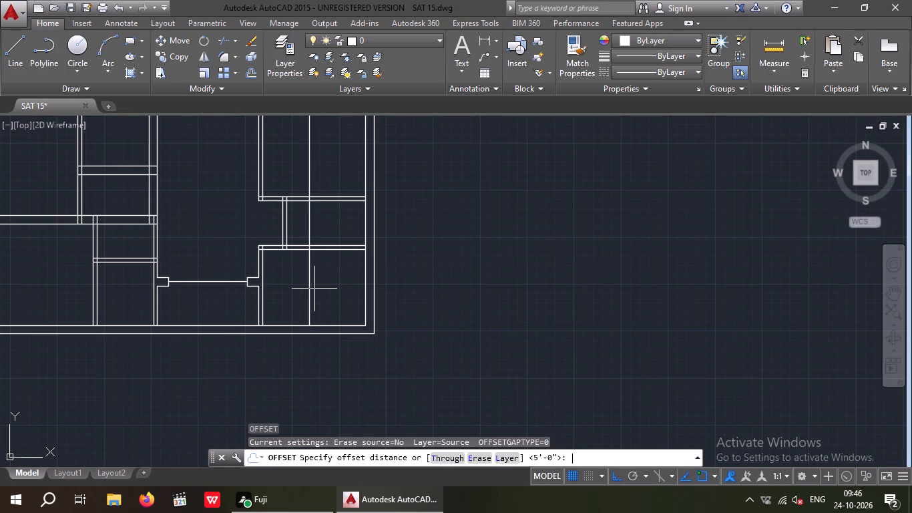
key(4)
key(shift+quotedbl)
key(Return)
scroll(304, 279, up, 2)
drag(312, 278, 291, 286)
click(277, 292)
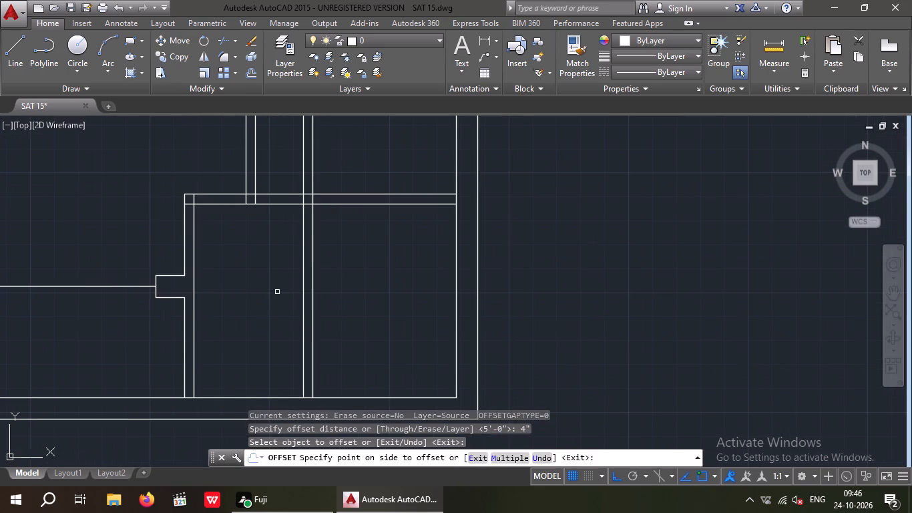
key(Escape)
key(Escape)
Trim both lines of the new vertical partition above the horizontal partition that tops the bottom-right room.
text(TR)
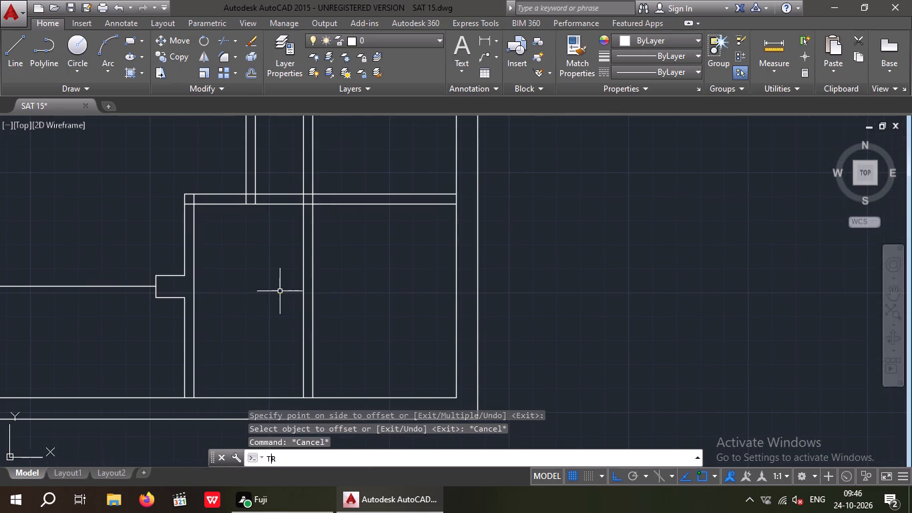
key(space)
key(space)
scroll(322, 192, up, 2)
drag(346, 136, 300, 142)
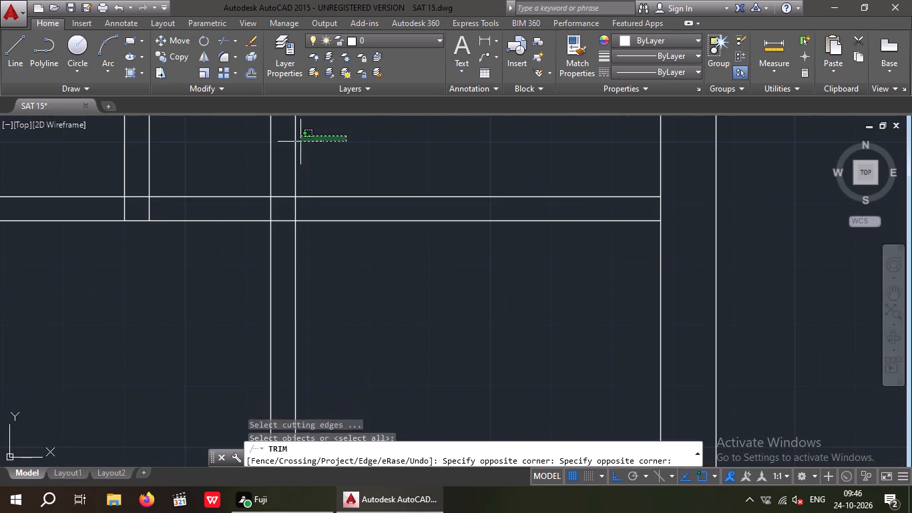
drag(300, 142, 266, 150)
click(246, 154)
scroll(261, 150, down, 2)
middle_drag(304, 226, 314, 270)
key(Escape)
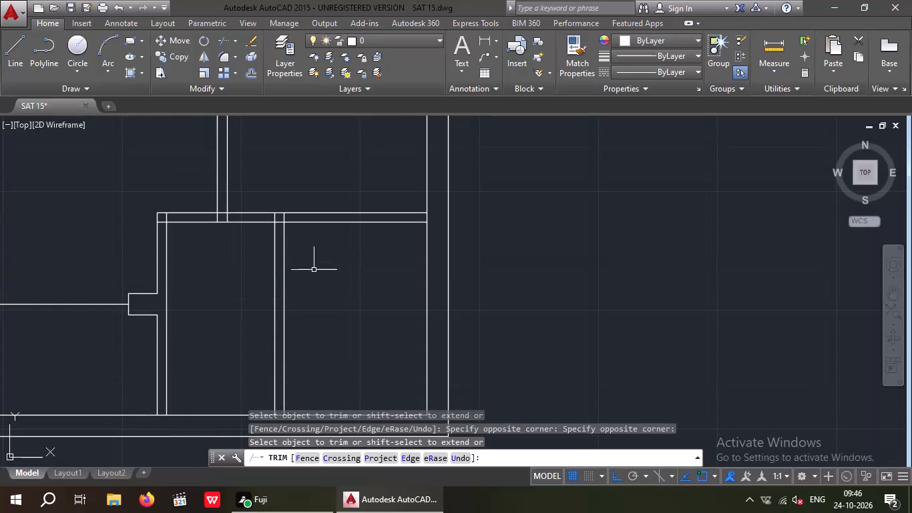
key(Escape)
key(Escape)
Offset the lower line of the horizontal partition above the bottom-right room 2'6" downward.
key(o)
key(Return)
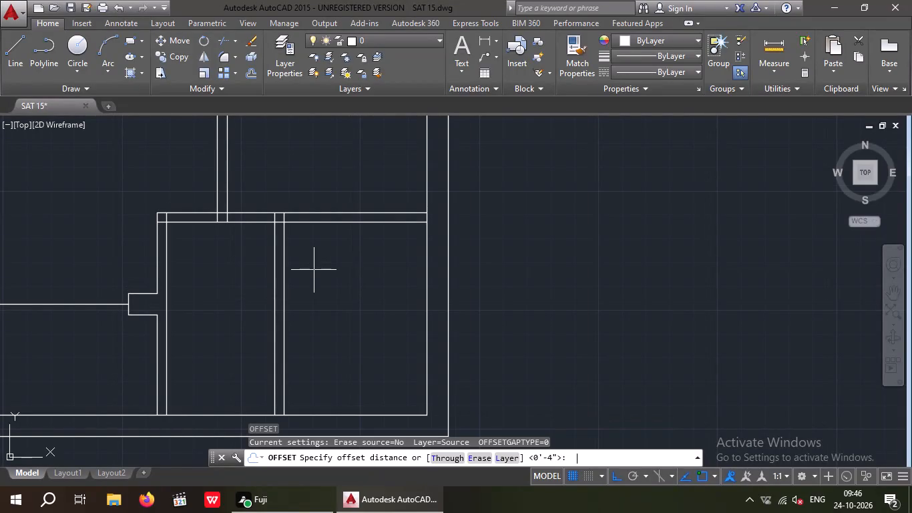
key(2)
key(apostrophe)
key(6)
key(shift+quotedbl)
key(Return)
drag(313, 221, 315, 228)
click(317, 252)
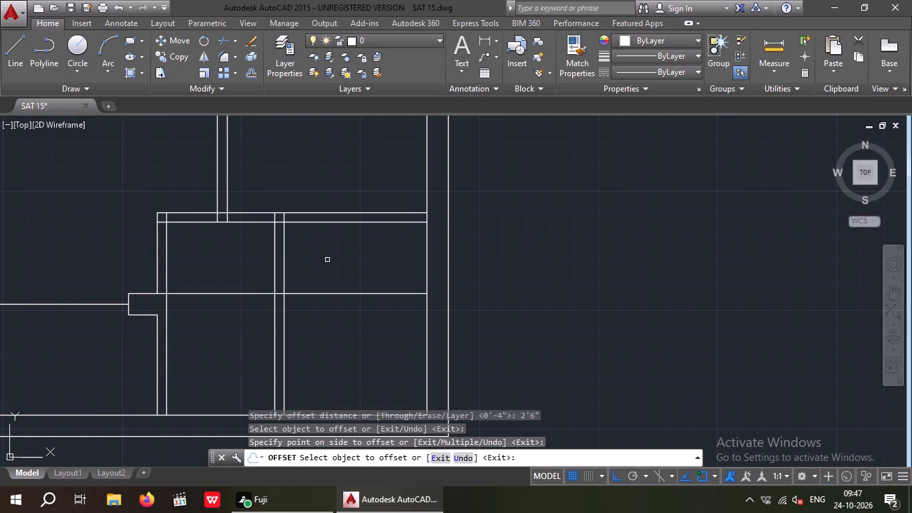
key(Escape)
key(Escape)
Erase the horizontal line offset 2'6" below the partition that tops the bottom-right room.
drag(339, 320, 332, 295)
click(328, 273)
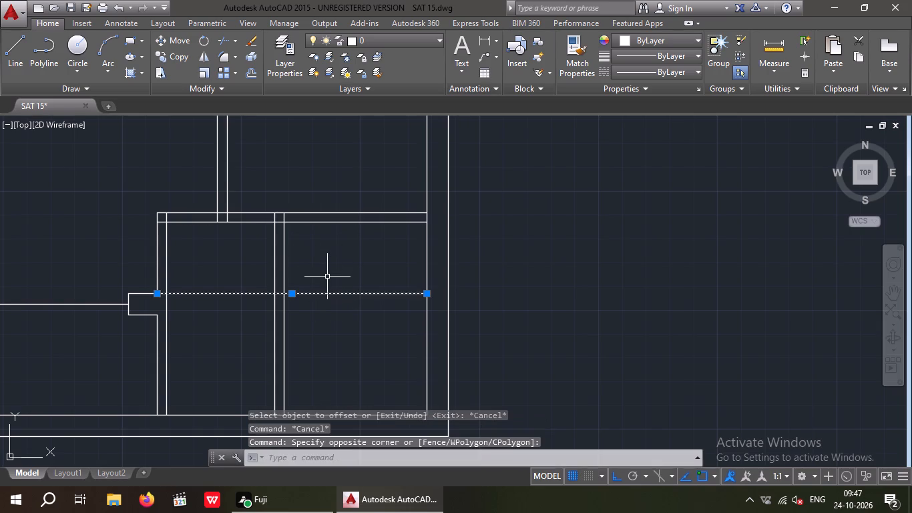
key(Delete)
key(Escape)
key(Escape)
Offset the lower line of the horizontal partition above the bottom-right room 2' downward.
key(o)
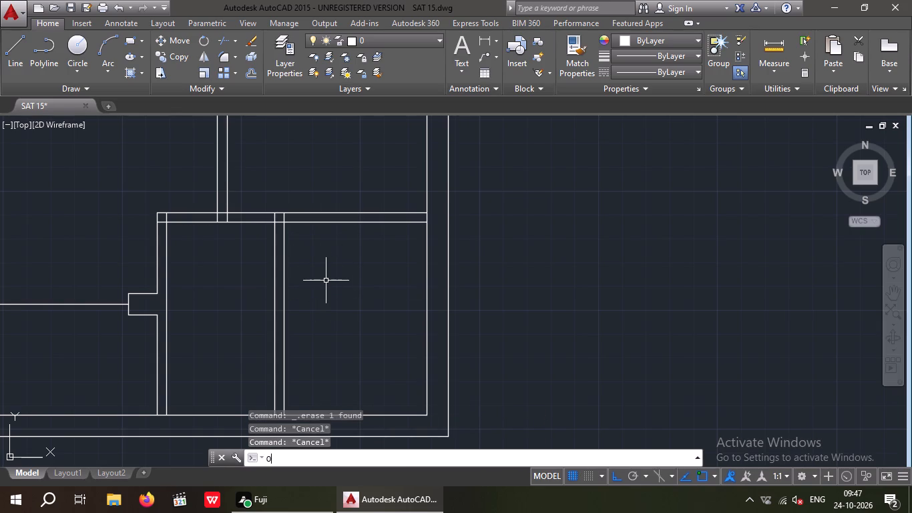
key(Return)
key(2)
key(apostrophe)
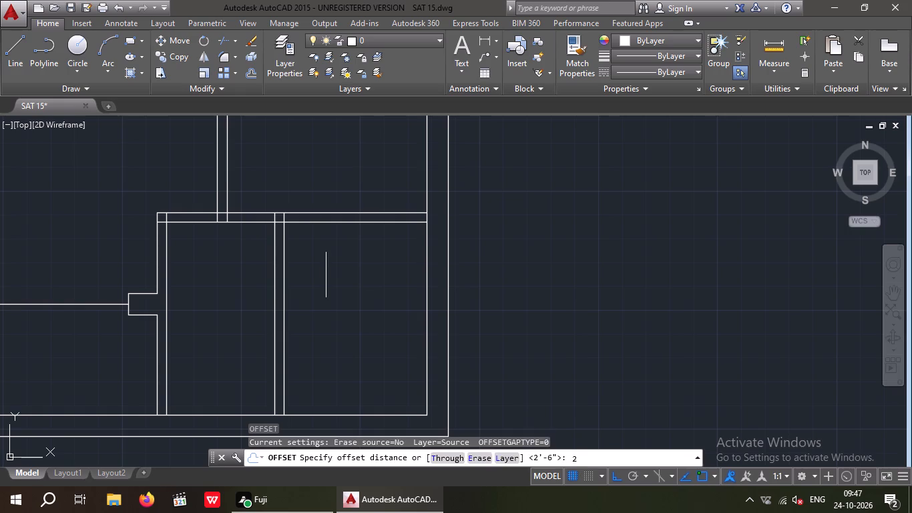
key(Return)
click(336, 223)
click(336, 239)
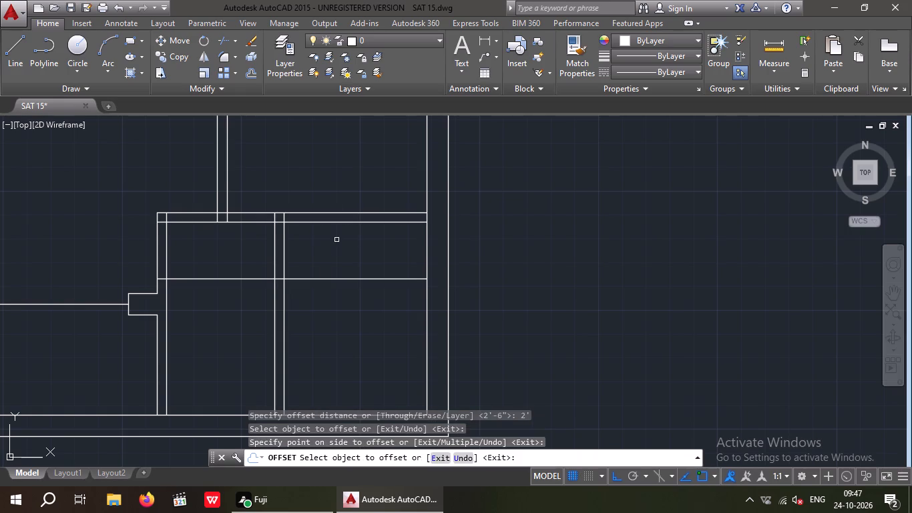
key(Escape)
key(Escape)
Trim the new 2' offset line to the left of the short vertical partition, including the piece inside the room's left wall.
text(TER)
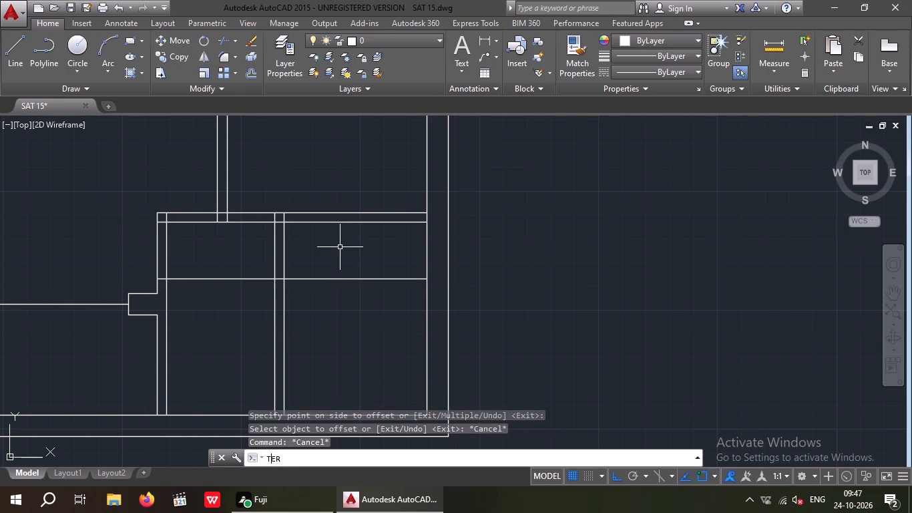
key(Escape)
key(Escape)
text(TR)
key(space)
key(space)
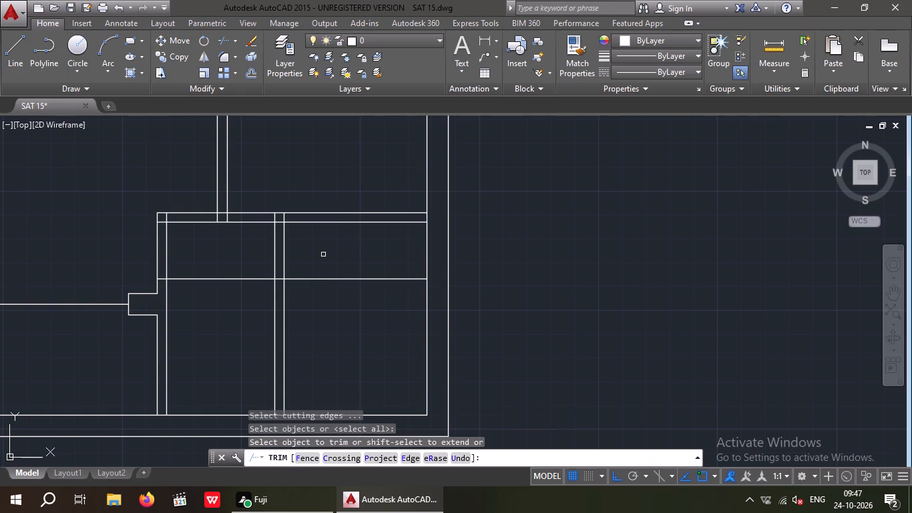
scroll(161, 278, up, 3)
click(158, 291)
click(157, 259)
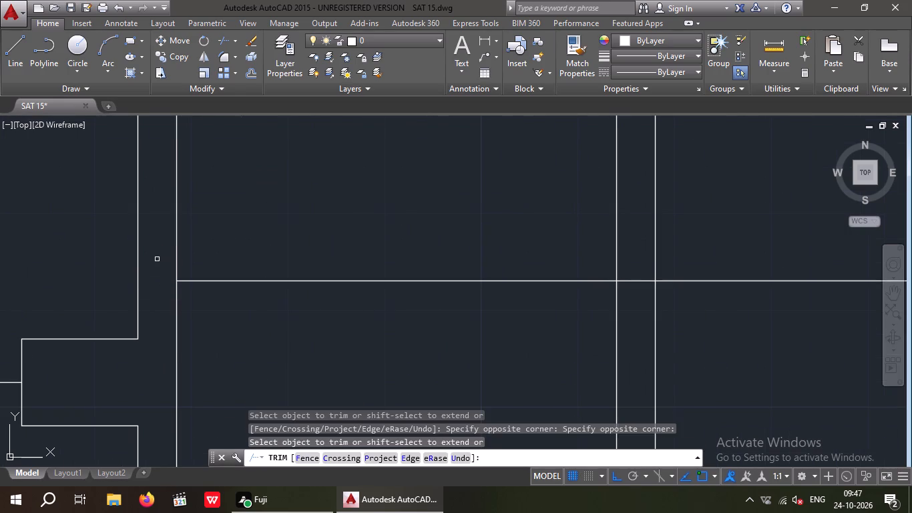
scroll(157, 259, down, 2)
drag(291, 285, 285, 279)
click(268, 254)
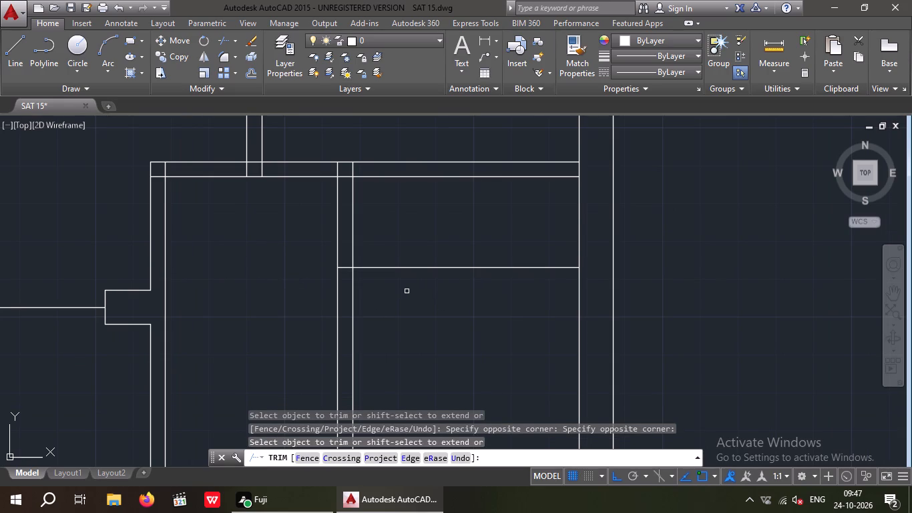
Trim both lines of the vertical partition in the bottom-right room below the 2' offset line.
drag(378, 291, 292, 312)
click(288, 314)
scroll(289, 311, down, 3)
middle_drag(290, 310, 281, 300)
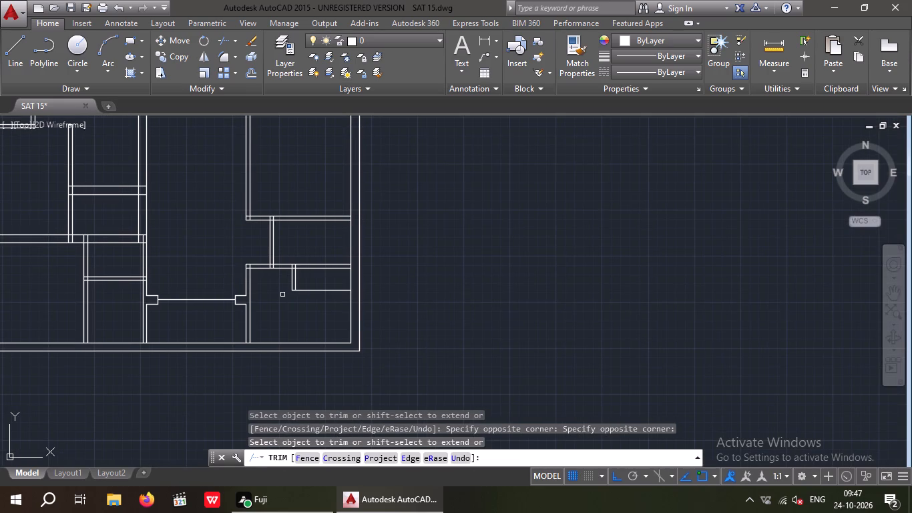
key(Escape)
key(Escape)
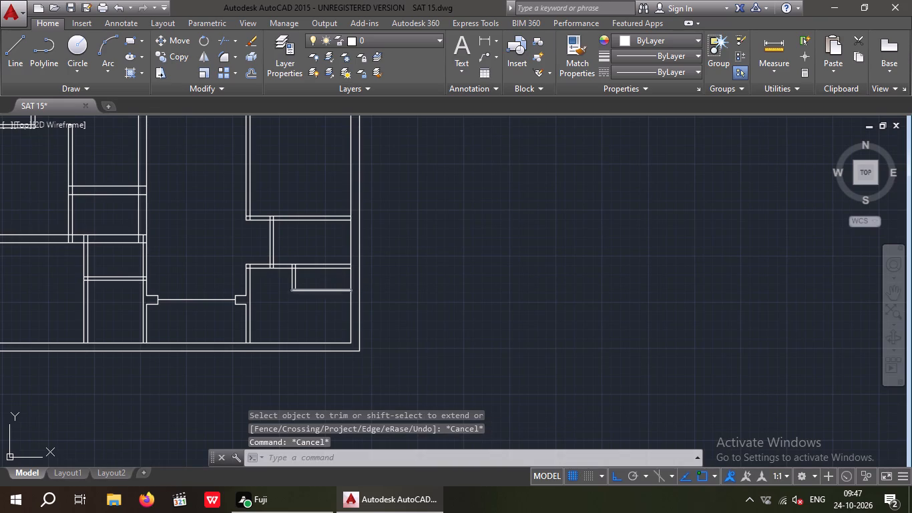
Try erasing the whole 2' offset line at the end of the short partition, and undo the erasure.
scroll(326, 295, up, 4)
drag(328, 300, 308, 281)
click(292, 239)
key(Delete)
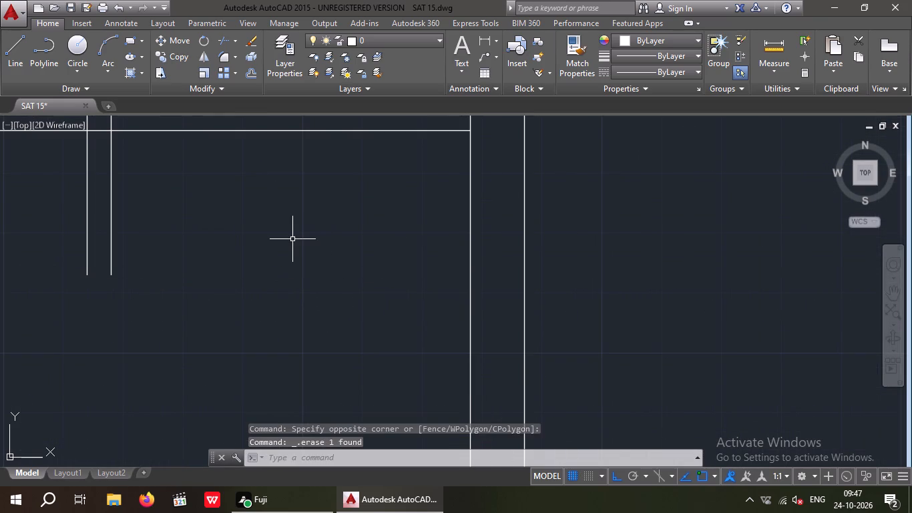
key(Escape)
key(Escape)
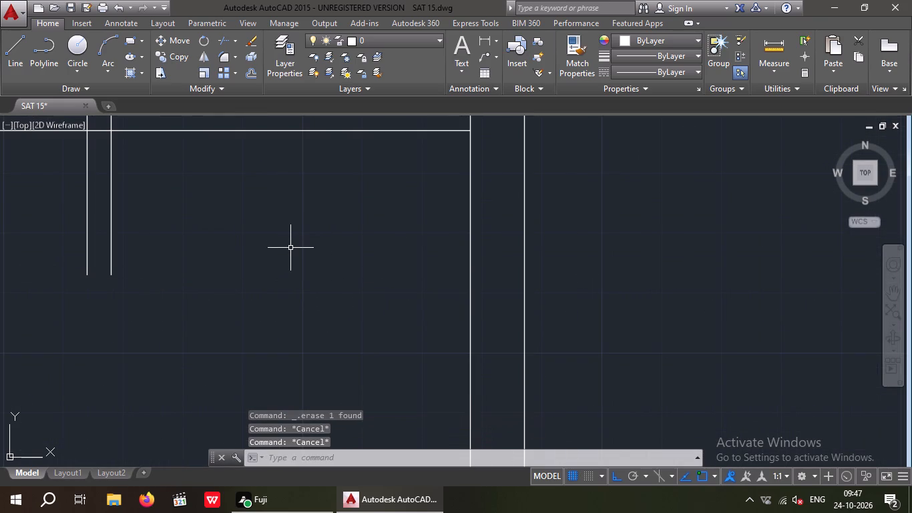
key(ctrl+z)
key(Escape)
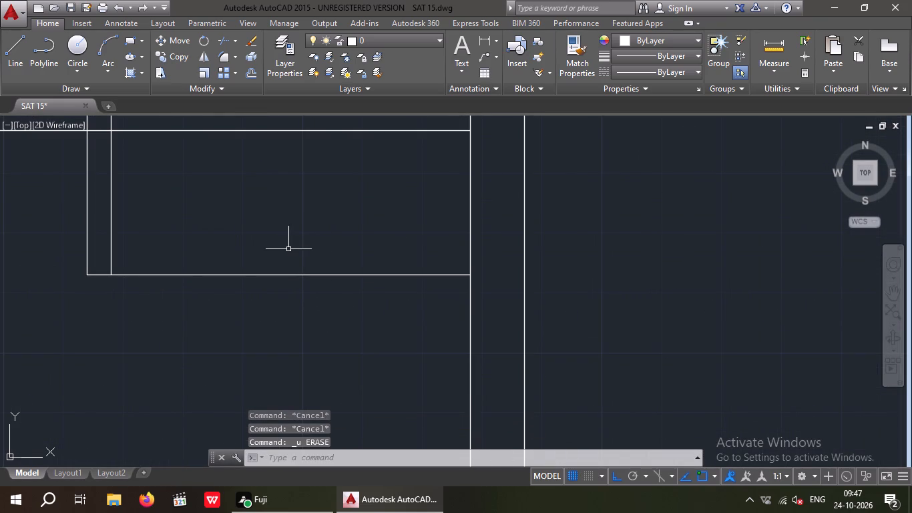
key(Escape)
Trim the 2' offset line between the short partition and the right-hand outer wall, leaving only the partition's end cap.
text(TR)
key(space)
key(space)
drag(327, 307, 327, 307)
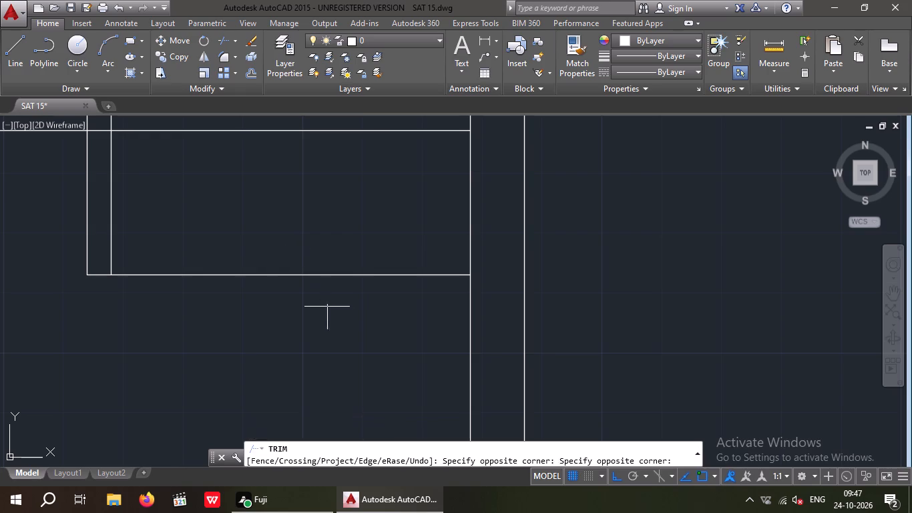
drag(327, 307, 292, 266)
click(276, 236)
key(Escape)
key(Escape)
key(Escape)
scroll(266, 244, down, 1)
middle_drag(269, 246, 302, 252)
scroll(307, 252, down, 2)
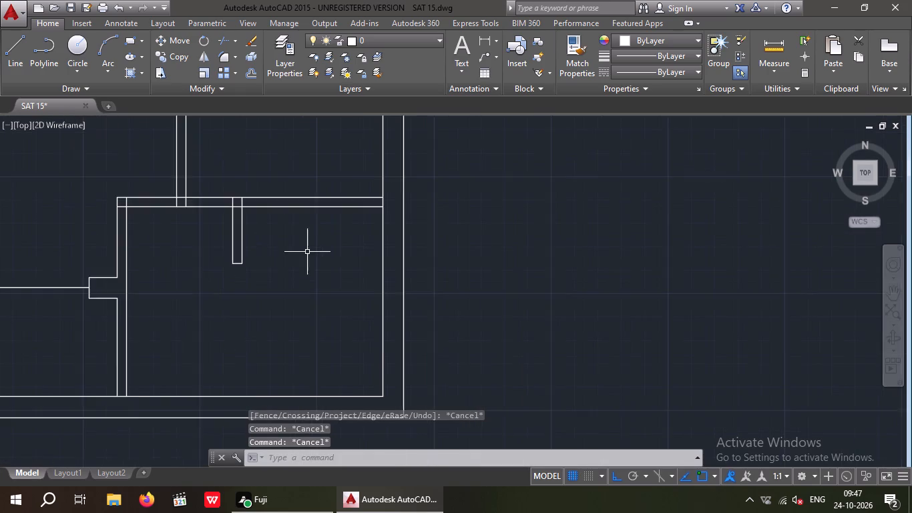
key(Escape)
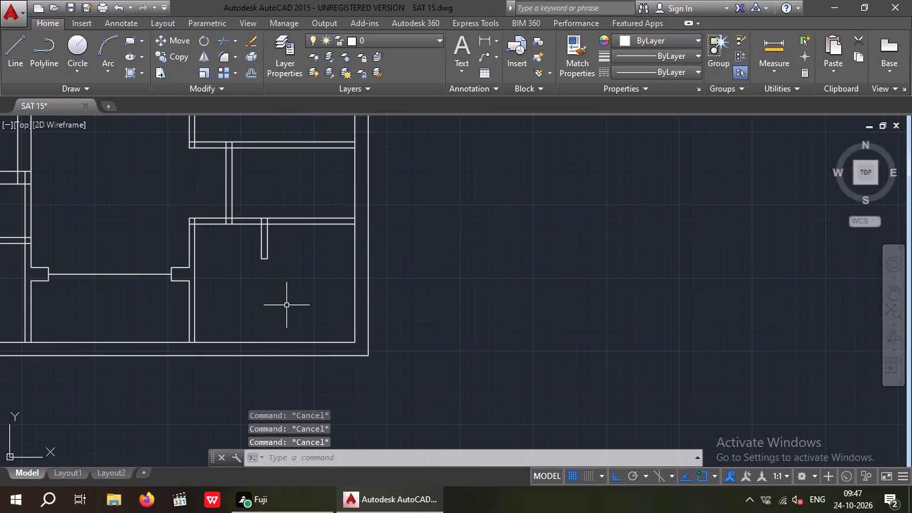
Offset the inner line of the bottom outer wall 2' upward into the bottom-right room.
key(o)
key(Return)
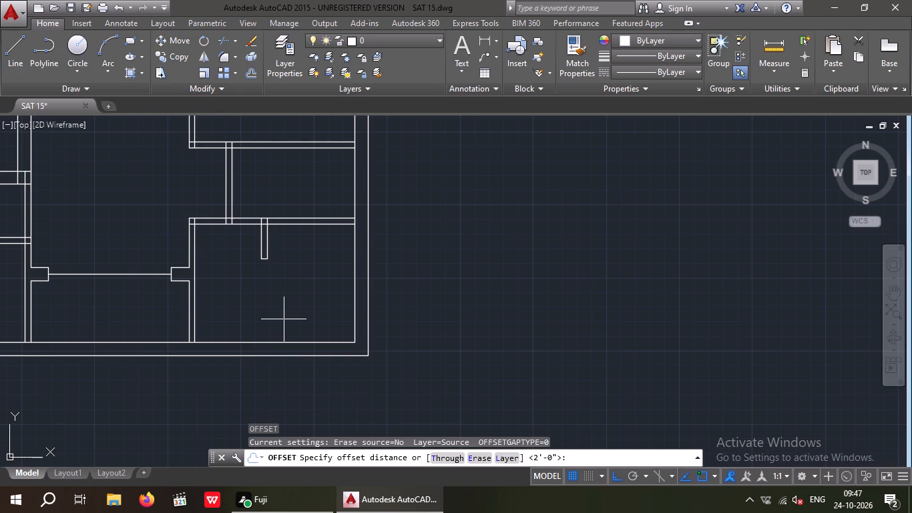
text(2')
key(Return)
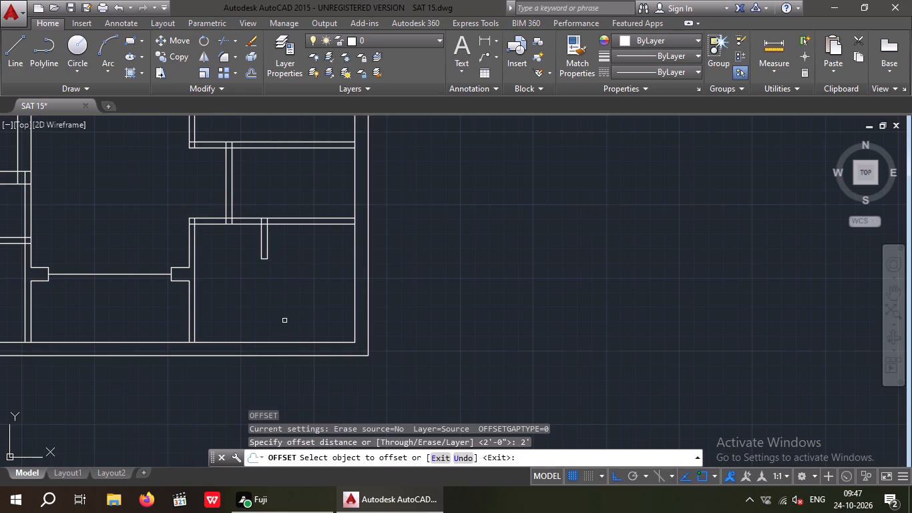
scroll(248, 366, up, 1)
click(279, 329)
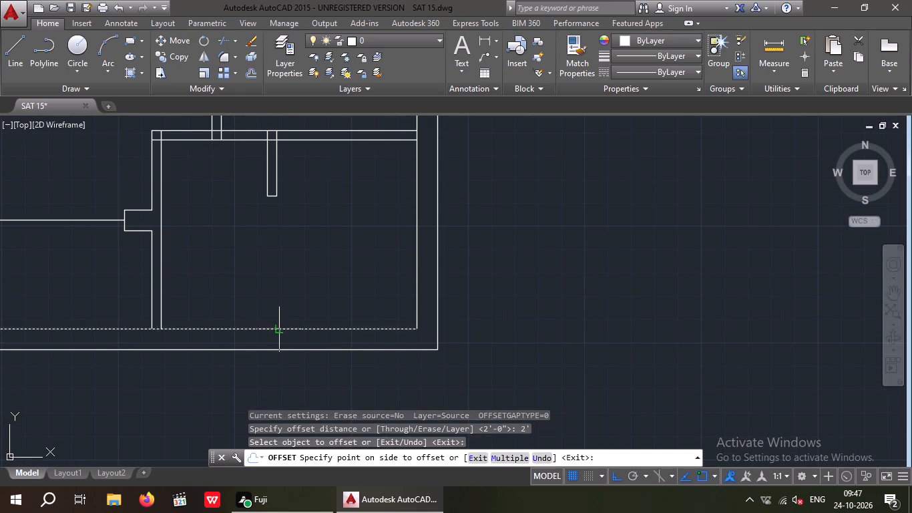
click(290, 301)
key(Escape)
key(Escape)
key(Escape)
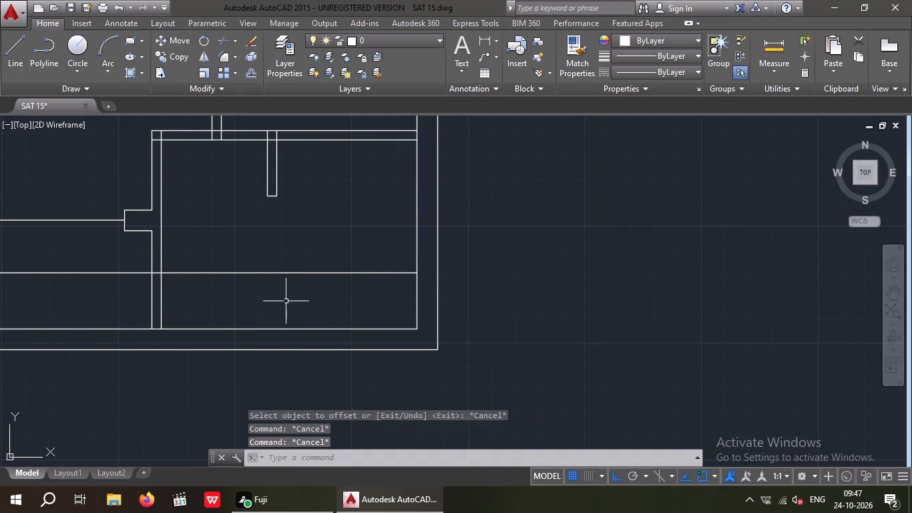
Trim the new horizontal line left of the bottom-right room and within the thickness of the room's left wall.
key(t)
key(r)
key(space)
key(space)
drag(111, 295, 91, 289)
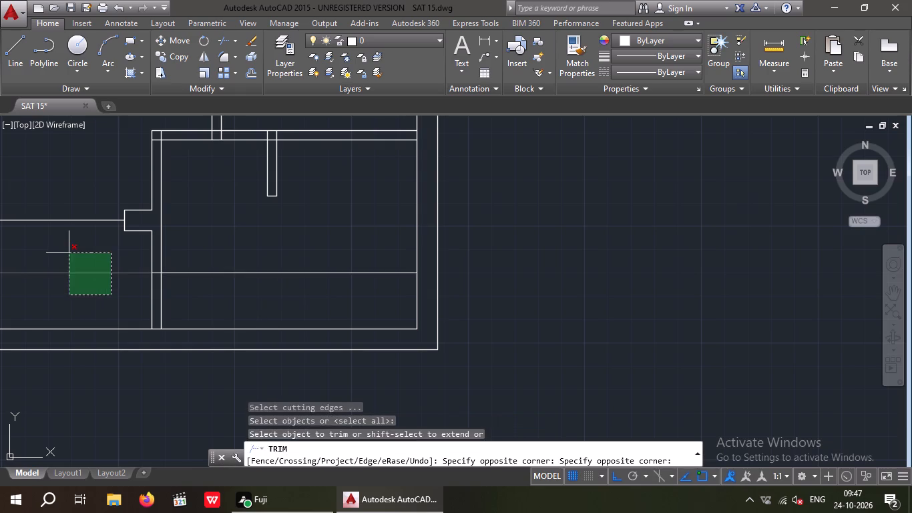
click(69, 252)
scroll(156, 267, up, 5)
drag(162, 343, 146, 316)
click(149, 274)
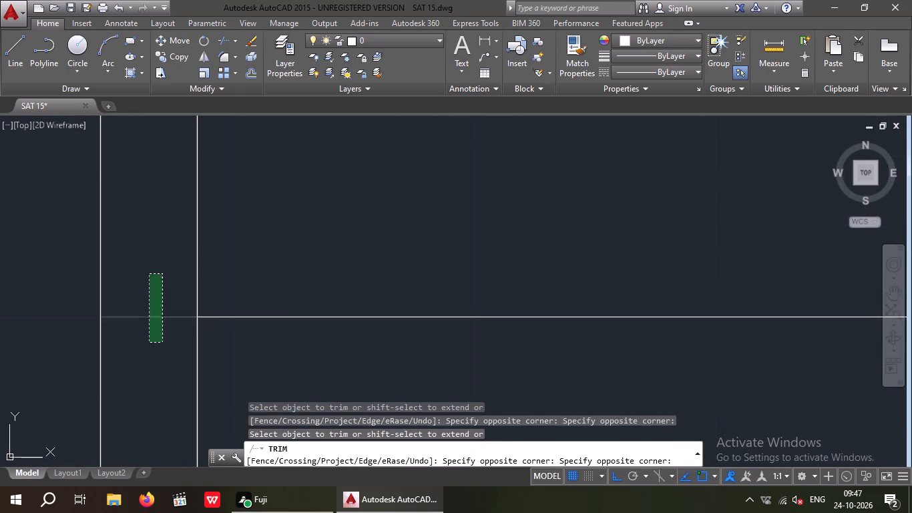
scroll(148, 271, down, 4)
middle_drag(338, 289, 345, 309)
key(Escape)
key(Escape)
key(Escape)
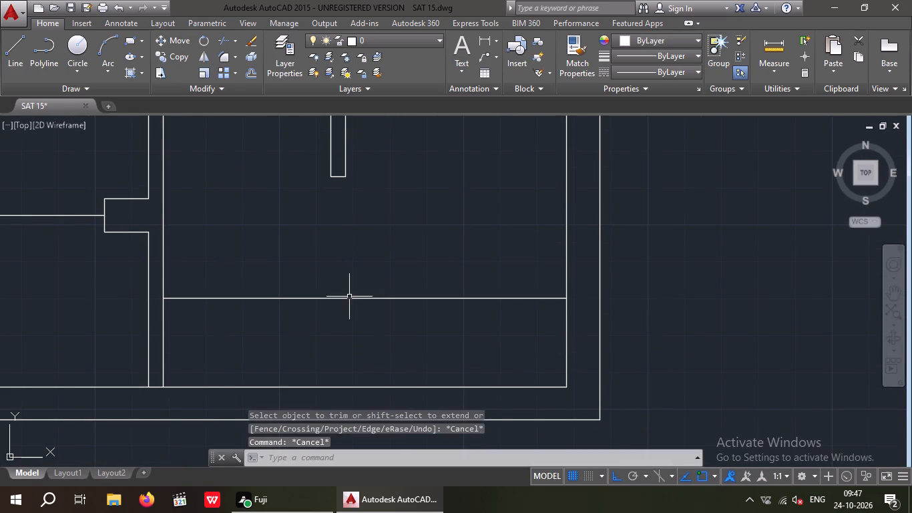
Offset the inner line of the right-hand outer wall 2' to the left.
key(o)
key(Return)
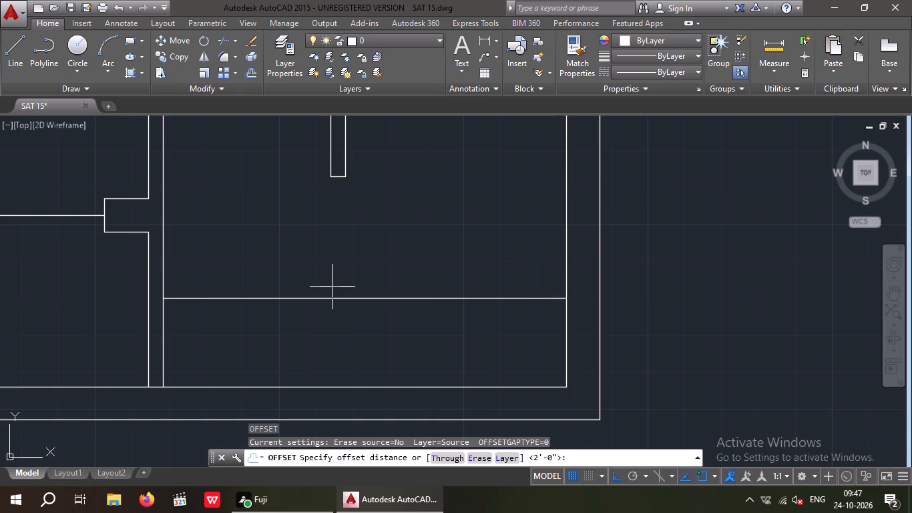
text(2')
key(Return)
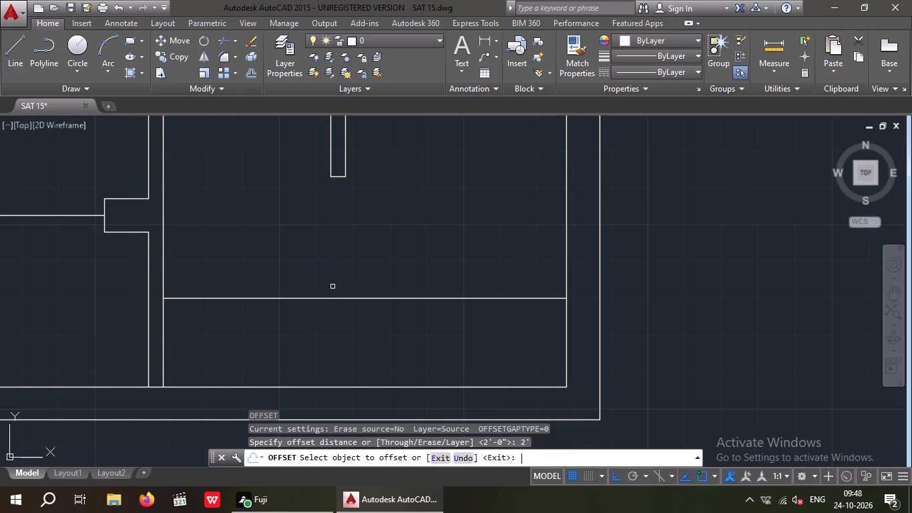
scroll(340, 282, down, 2)
drag(435, 252, 407, 271)
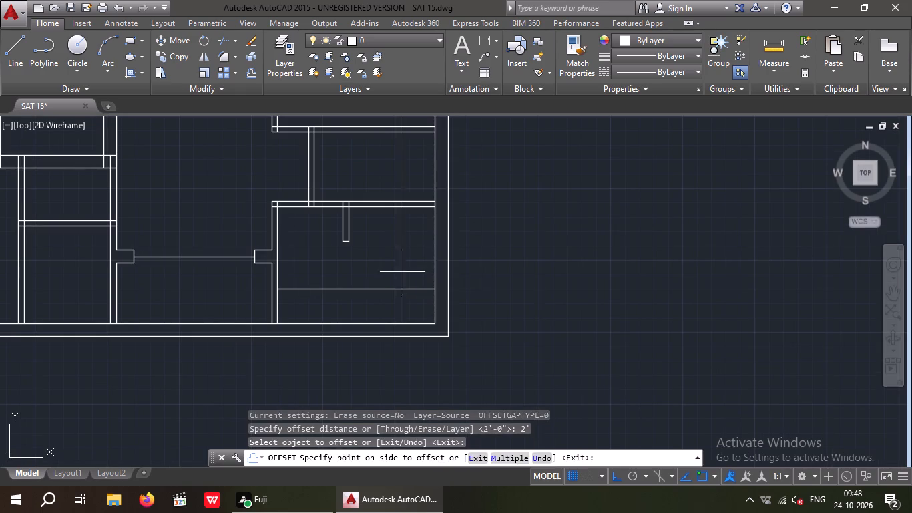
click(403, 272)
key(Escape)
key(Escape)
key(Escape)
Trim the new vertical line above the bottom-right room and within the thickness of the horizontal partition that tops it.
text(TR)
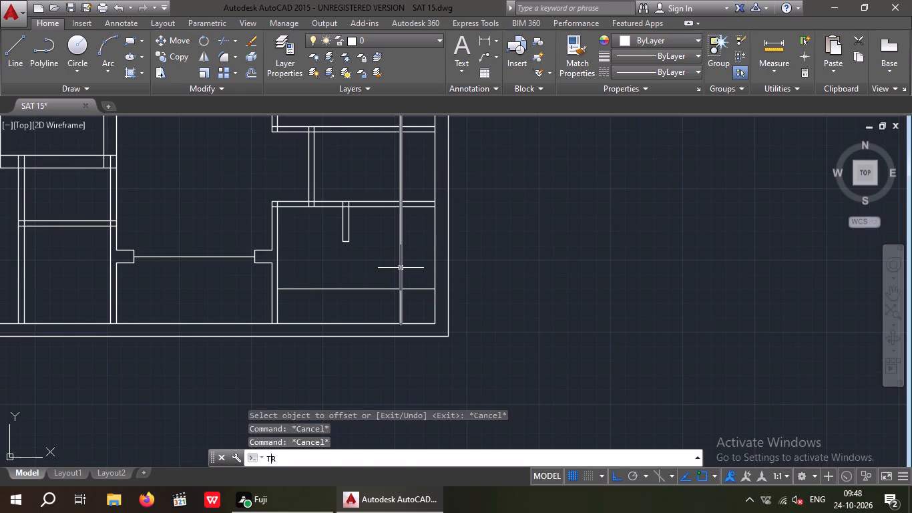
key(space)
key(space)
scroll(411, 162, up, 3)
drag(409, 184, 361, 208)
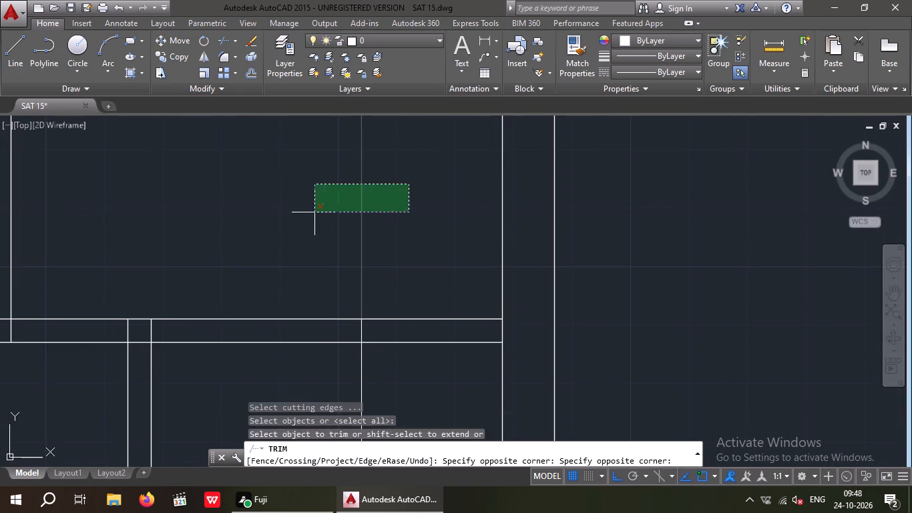
click(314, 213)
scroll(359, 331, up, 3)
drag(377, 323, 348, 337)
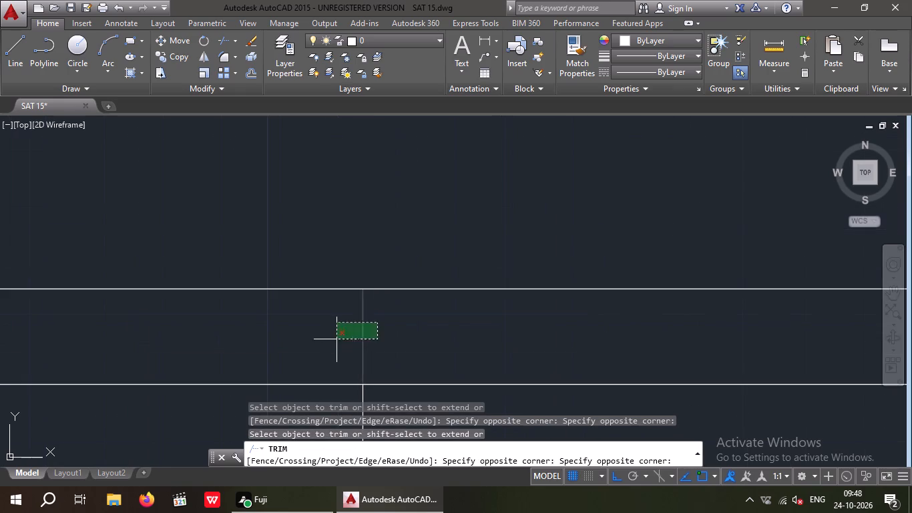
click(336, 339)
scroll(347, 329, down, 4)
middle_drag(316, 358, 325, 311)
scroll(326, 287, down, 4)
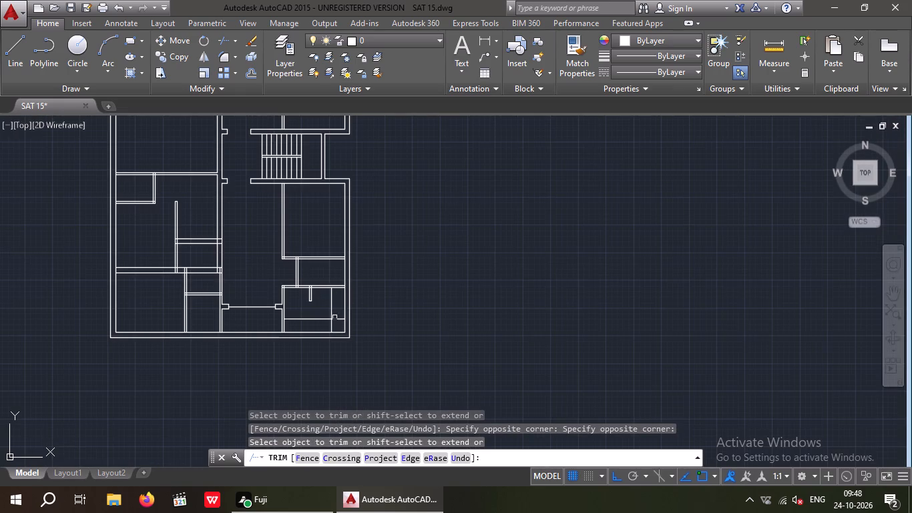
Trim the two 2' offset lines beyond their intersection to form a clean corner in the bottom-right room.
scroll(334, 317, up, 4)
drag(344, 351, 338, 322)
click(337, 289)
drag(334, 348, 290, 372)
click(272, 375)
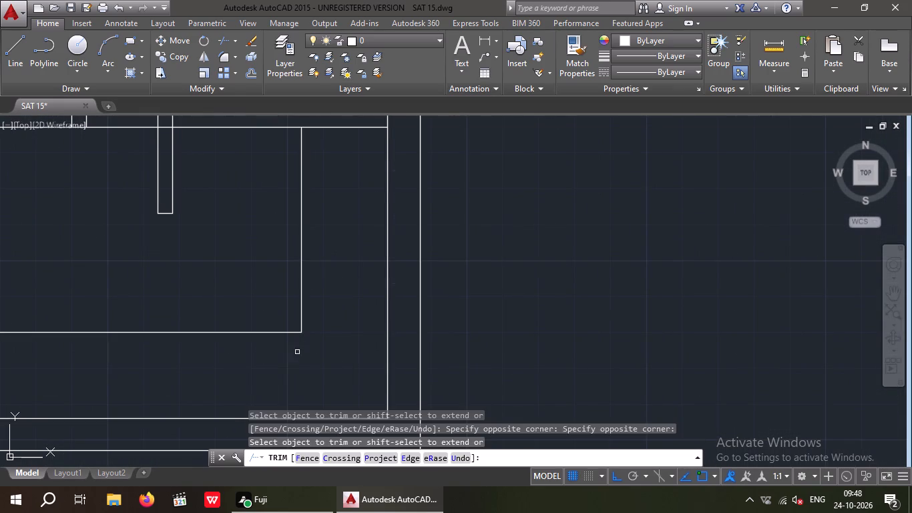
scroll(312, 317, down, 3)
middle_drag(312, 315, 363, 343)
key(Escape)
key(Escape)
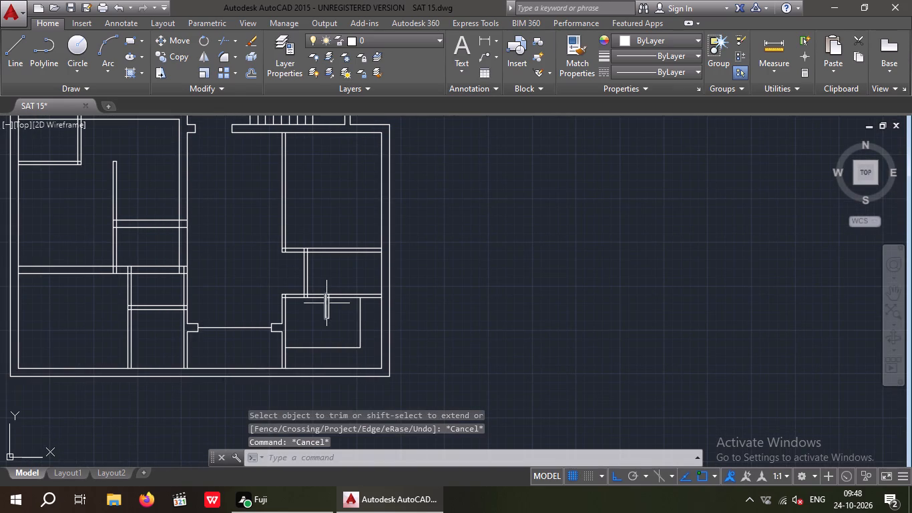
key(Escape)
key(Escape)
Offset the end line of the short vertical partition in the bottom-right room 1' upward.
key(o)
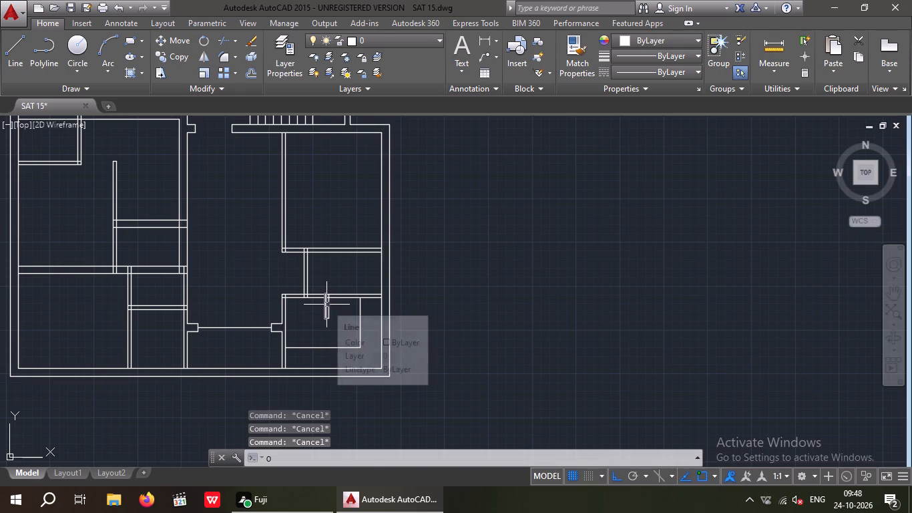
key(Return)
text(1')
key(Return)
scroll(332, 317, up, 3)
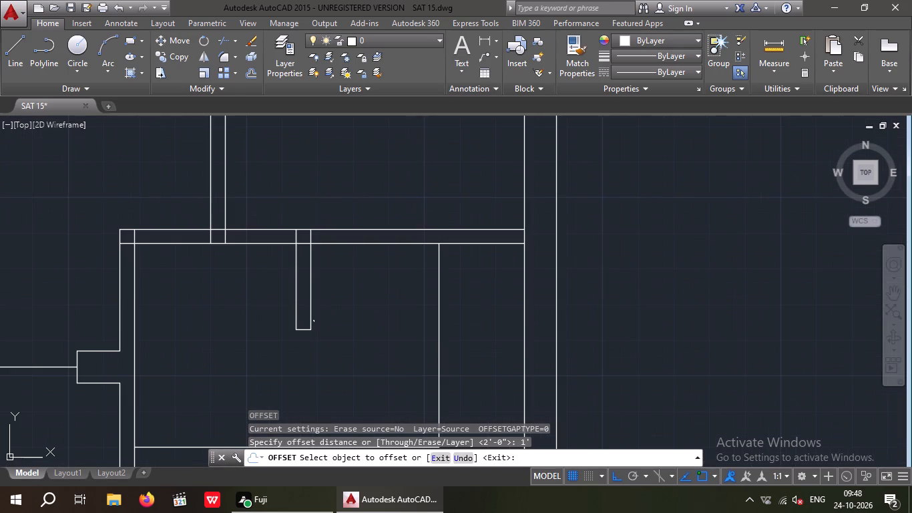
drag(305, 331, 307, 318)
click(307, 272)
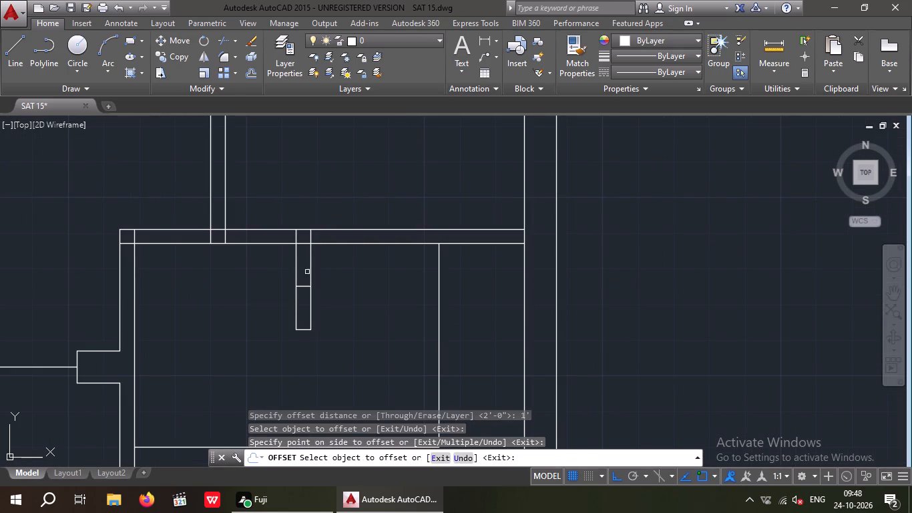
Trim the short vertical partition's side lines below the new offset line and erase its leftover old end line.
key(Escape)
key(Escape)
key(t)
key(r)
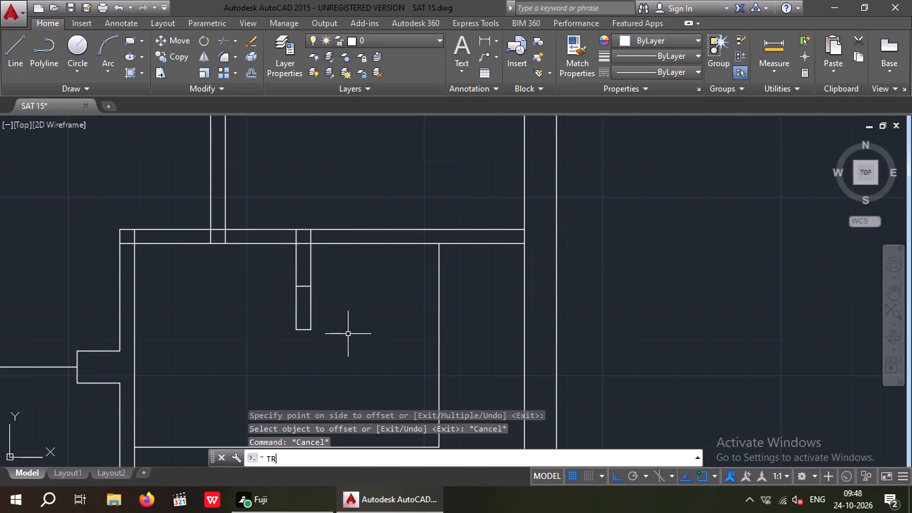
key(space)
key(space)
drag(363, 306, 285, 322)
click(266, 320)
key(Escape)
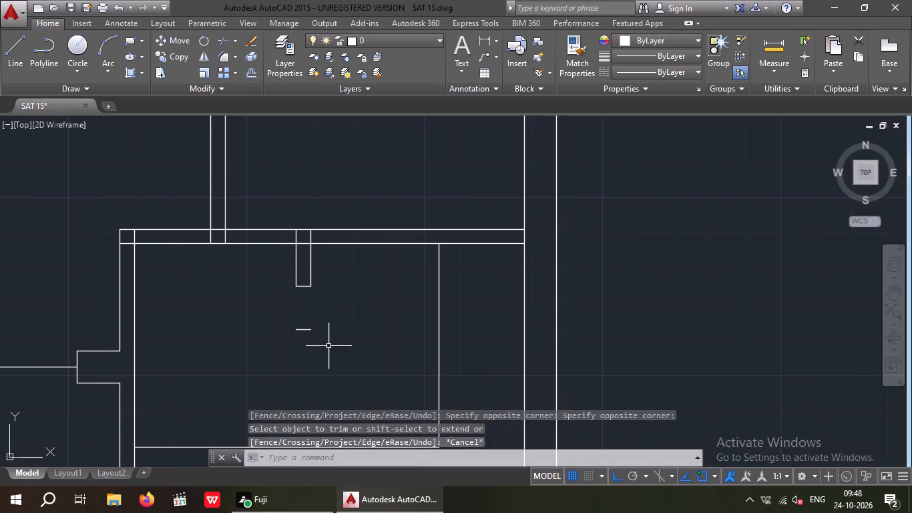
key(Escape)
drag(353, 303, 272, 330)
drag(259, 337, 259, 343)
key(Delete)
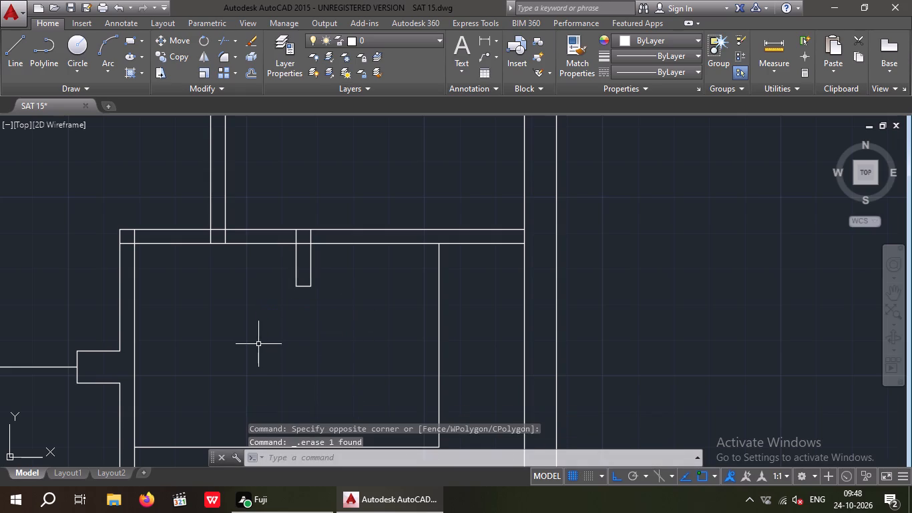
scroll(274, 341, down, 2)
middle_drag(299, 338, 367, 338)
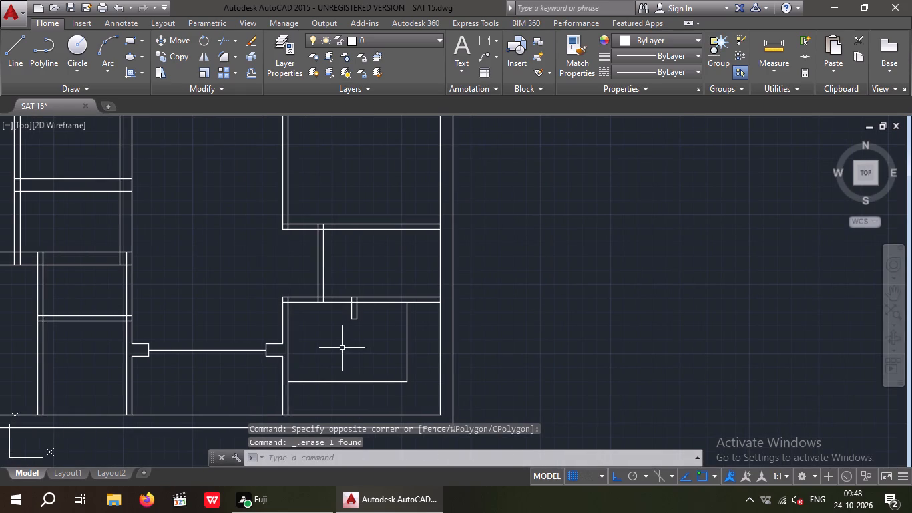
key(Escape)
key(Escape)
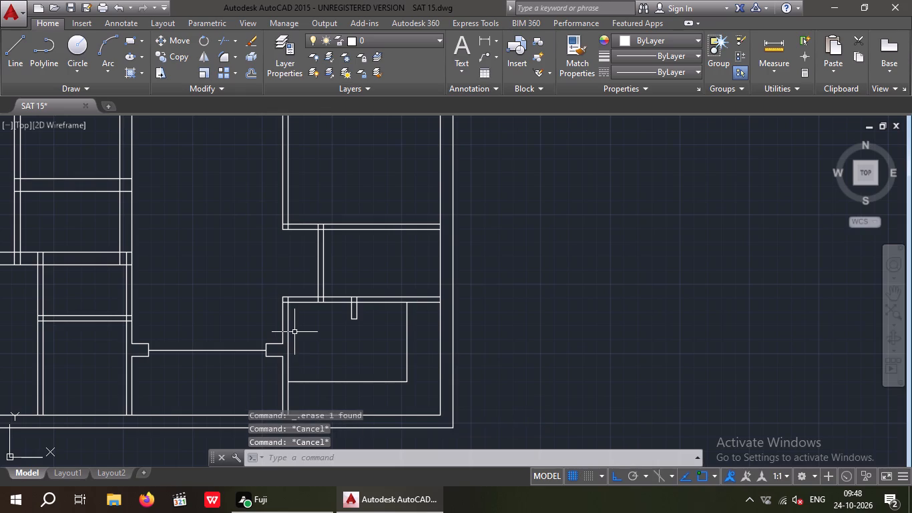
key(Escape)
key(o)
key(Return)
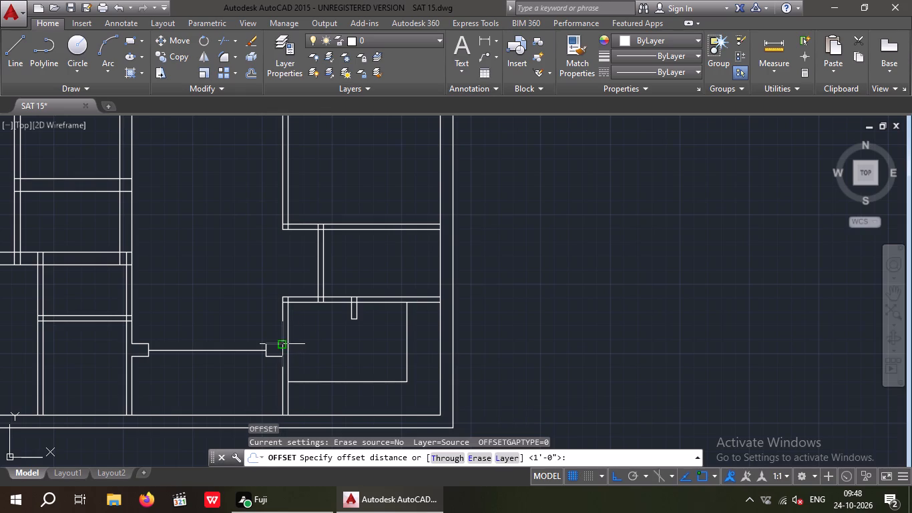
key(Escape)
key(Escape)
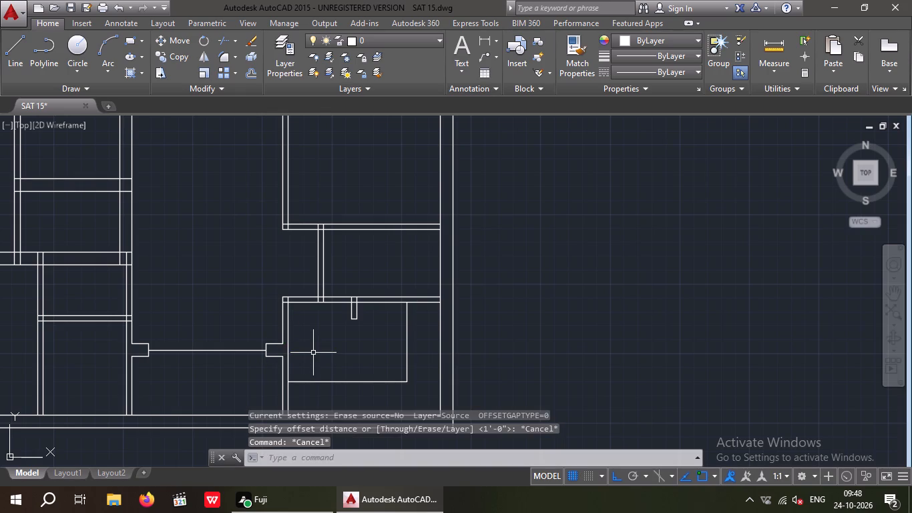
Extend the upper line of the wall stub beside the bottom-right room across to the partition's far face.
key(Escape)
key(e)
key(x)
key(space)
key(space)
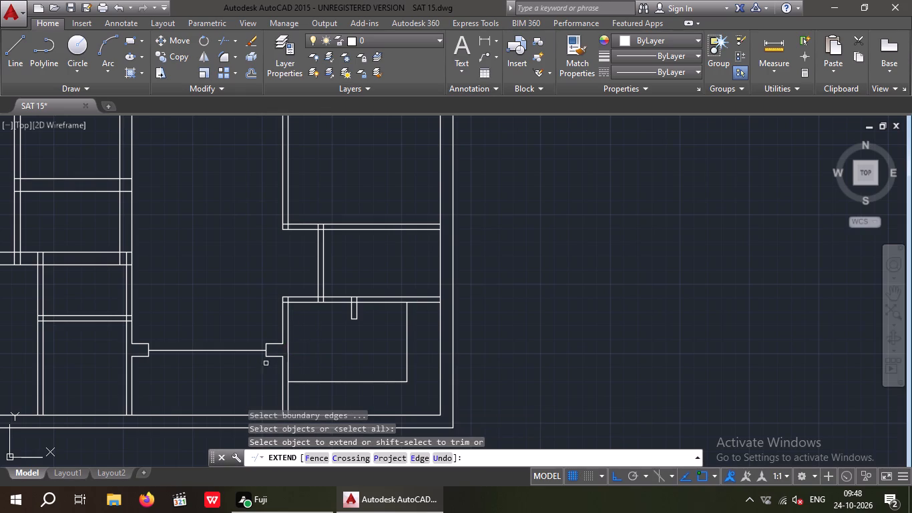
scroll(272, 347, up, 3)
click(298, 333)
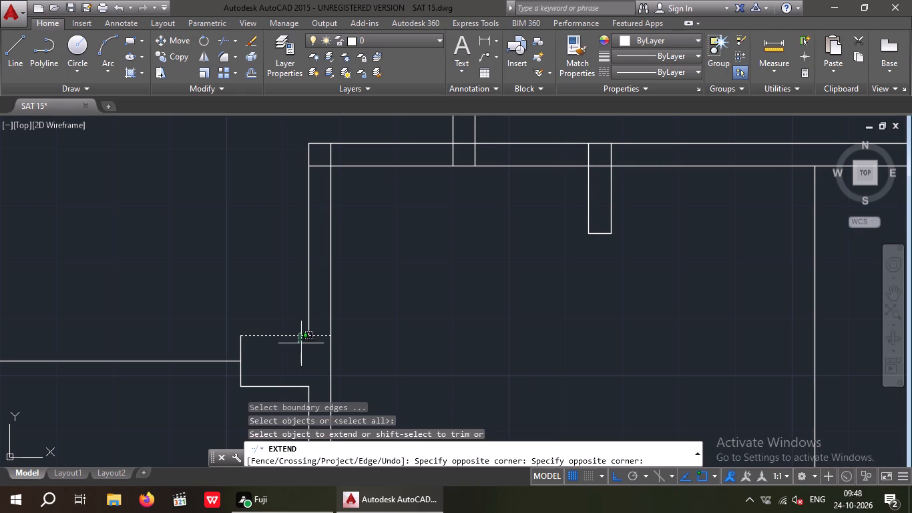
click(301, 343)
key(Escape)
key(Escape)
key(Escape)
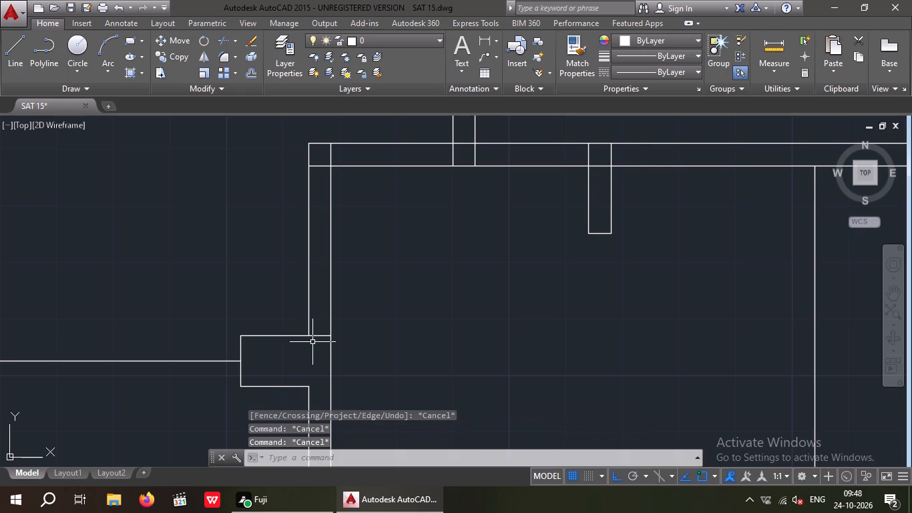
Trim both vertical partition lines between the wall stub and the horizontal partition above to open the bottom-right room's entrance.
key(t)
key(r)
key(space)
key(space)
drag(377, 240, 350, 251)
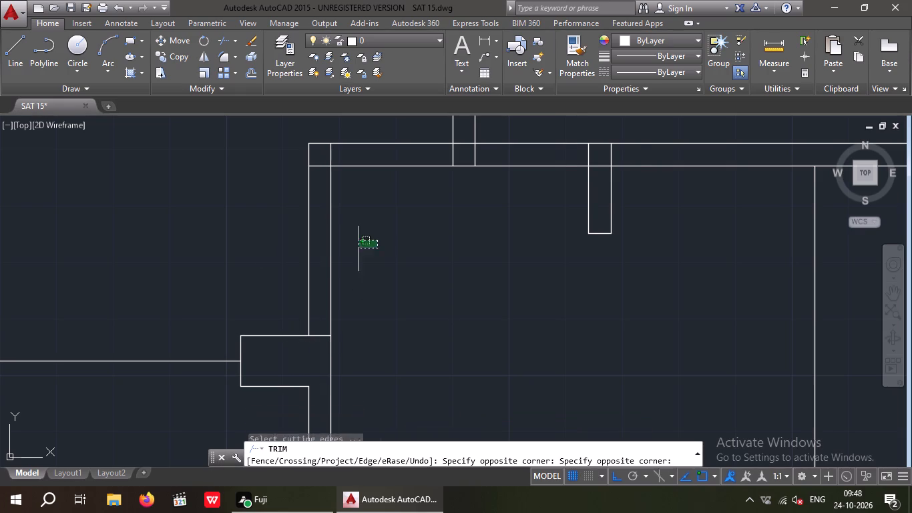
drag(350, 251, 294, 265)
click(266, 270)
key(Escape)
key(Escape)
key(Escape)
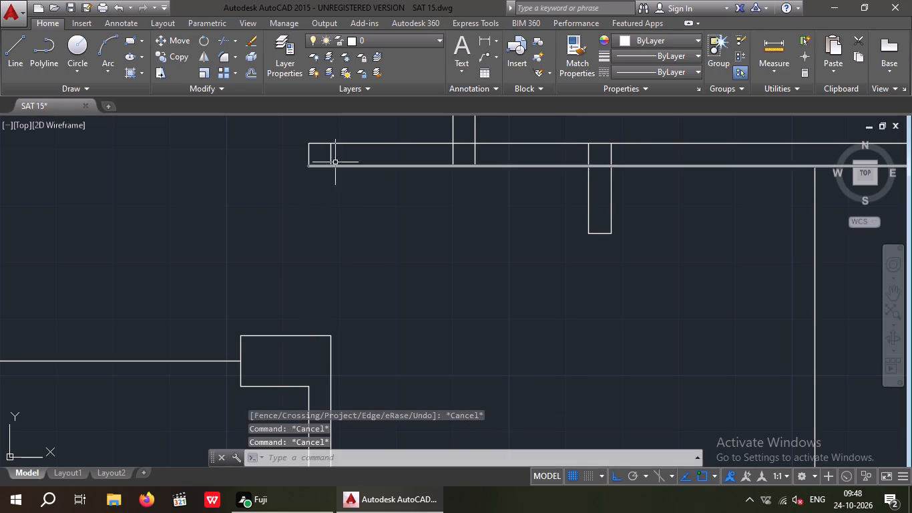
Erase the leftover short vertical line inside the free left end of the horizontal partition above the bottom-right room.
scroll(321, 150, up, 5)
drag(434, 166, 365, 218)
click(328, 239)
scroll(328, 239, down, 3)
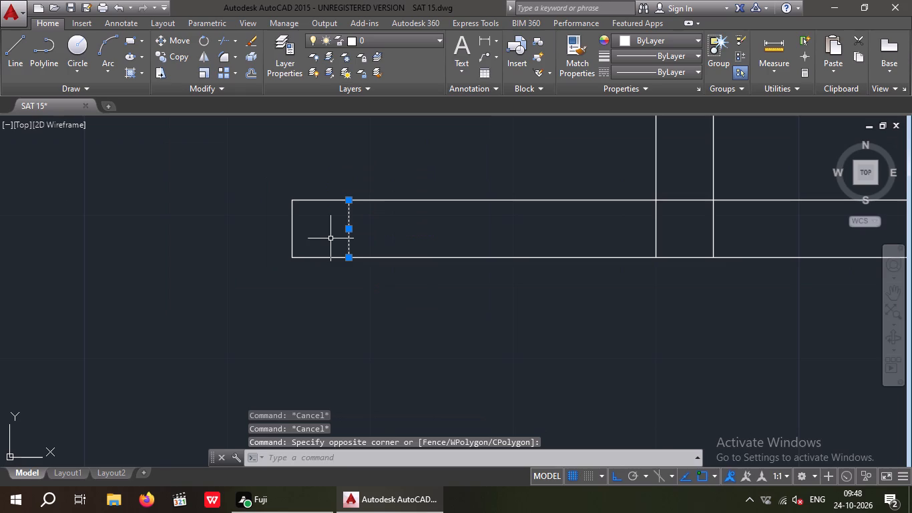
key(Delete)
scroll(322, 275, down, 4)
middle_drag(342, 295, 329, 236)
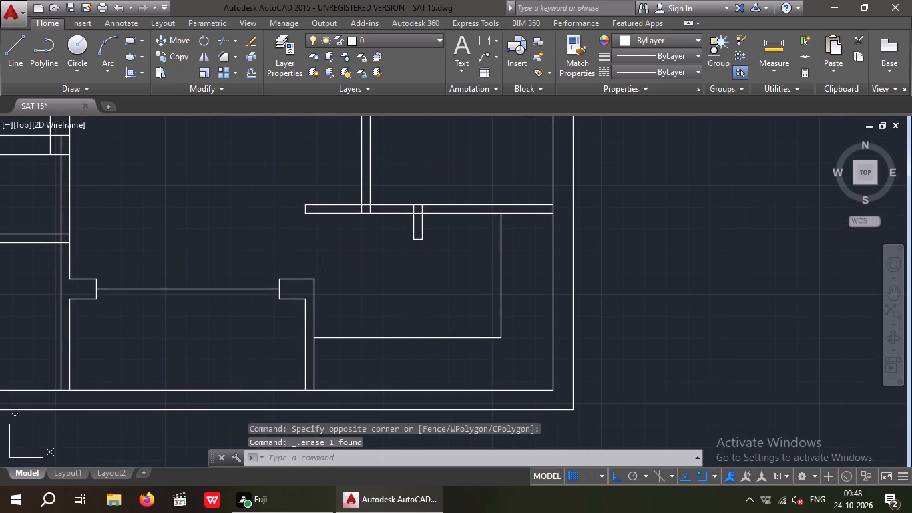
middle_drag(373, 263, 373, 297)
key(Escape)
key(Escape)
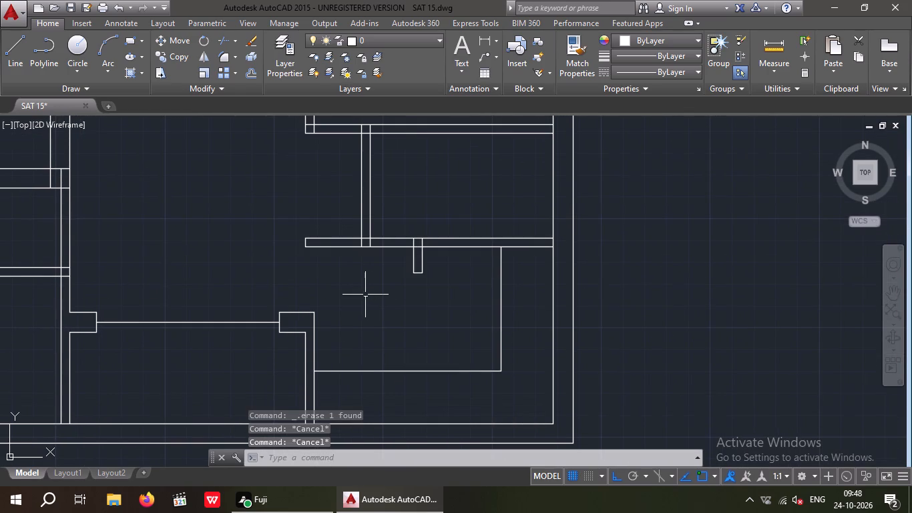
Trim the overlapping lines where the short vertical partition meets the horizontal partition to form an open T-junction.
key(t)
key(r)
key(space)
key(space)
scroll(407, 250, up, 3)
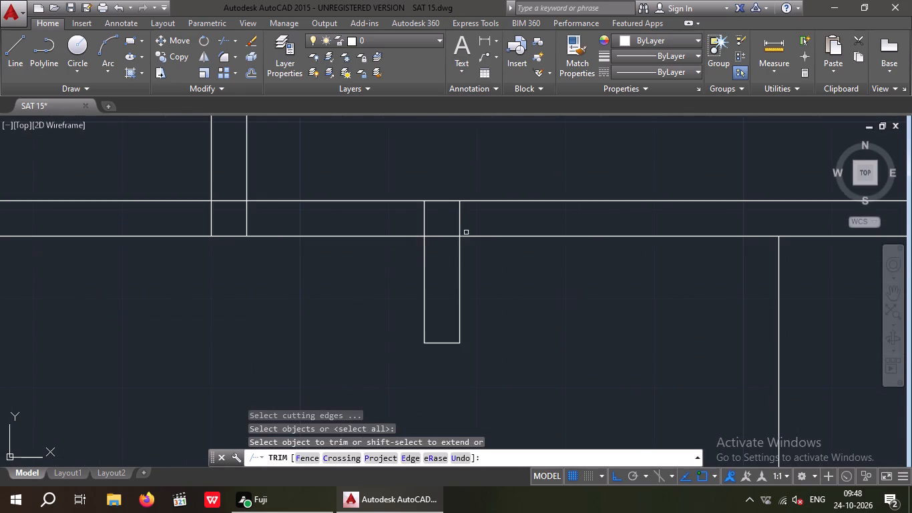
scroll(459, 209, up, 4)
drag(475, 218, 353, 263)
drag(190, 279, 200, 280)
scroll(254, 247, down, 4)
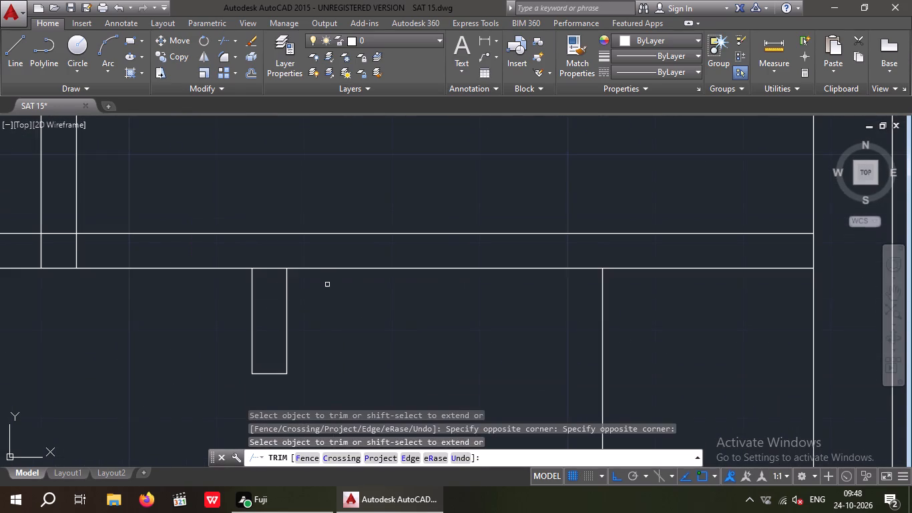
scroll(266, 267, up, 3)
drag(292, 303, 284, 281)
click(266, 242)
scroll(268, 242, down, 1)
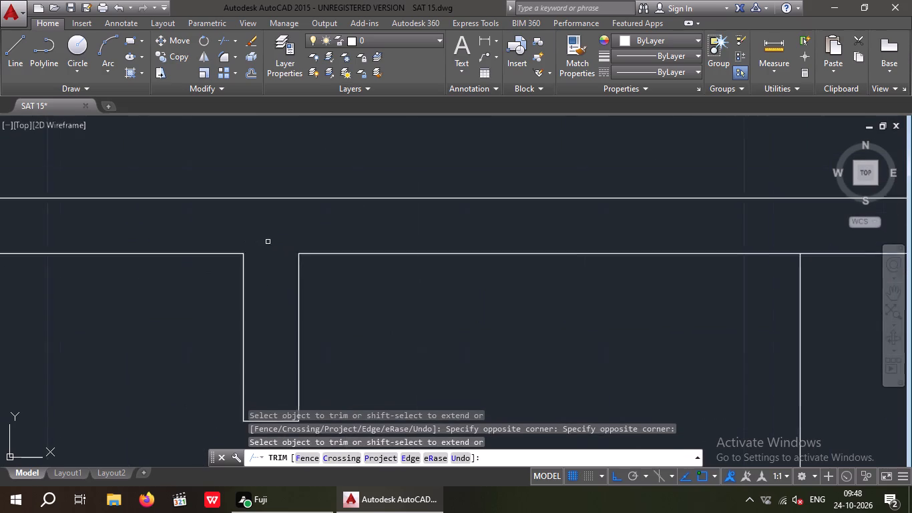
scroll(268, 242, down, 3)
middle_drag(268, 248, 338, 278)
scroll(371, 291, down, 1)
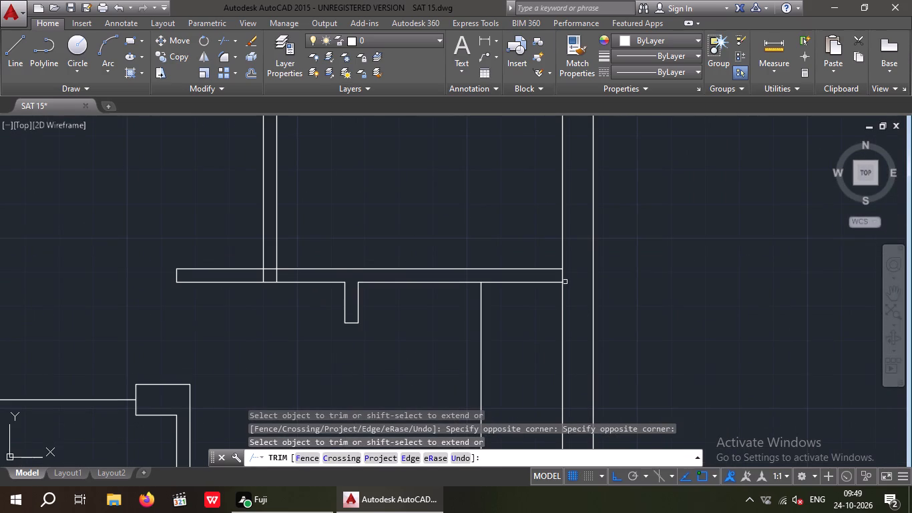
Trim the right-hand outer wall's inner line between the two lines of the horizontal partition.
scroll(563, 278, up, 5)
drag(574, 234, 448, 268)
scroll(470, 259, down, 5)
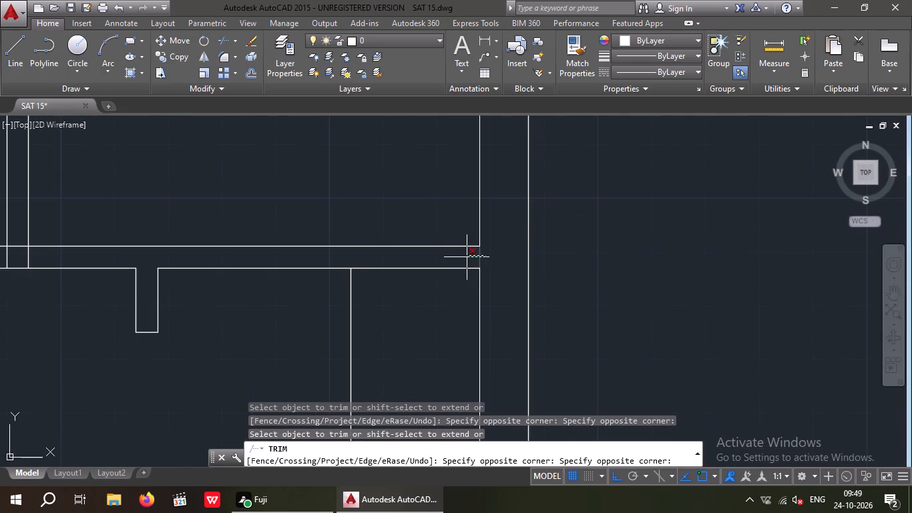
scroll(467, 257, up, 4)
click(467, 256)
Trim the bottom outer wall's inner line within the two vertical partitions on either side of the bottom-middle room.
scroll(470, 256, down, 4)
middle_drag(480, 316, 503, 252)
scroll(511, 239, down, 3)
scroll(366, 349, up, 4)
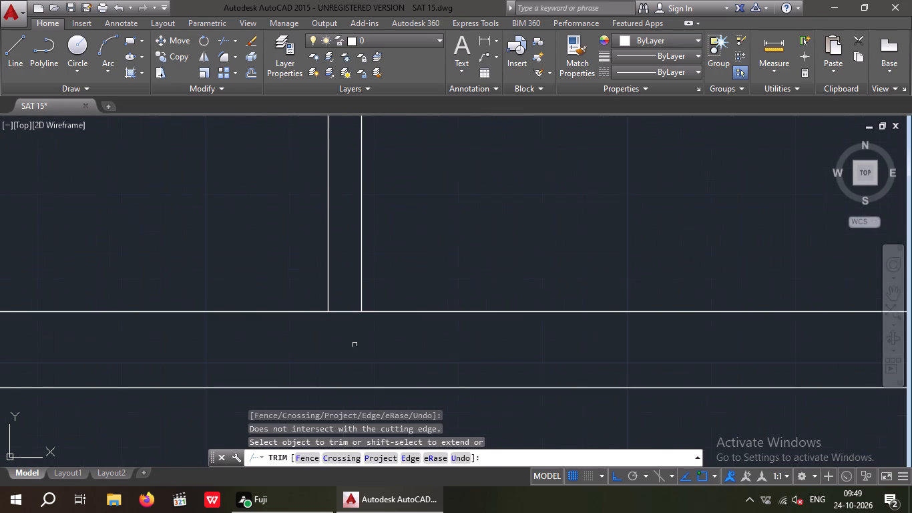
click(347, 313)
scroll(347, 313, down, 4)
middle_drag(290, 365, 630, 381)
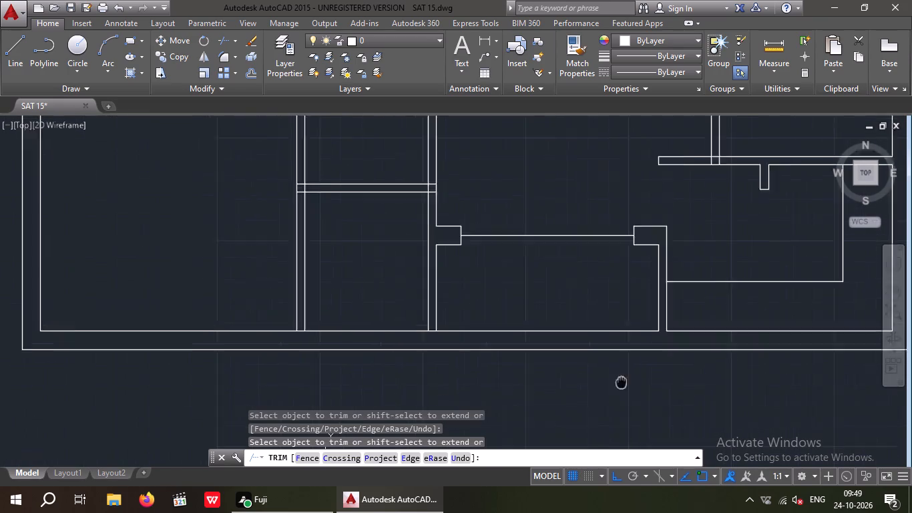
middle_drag(630, 381, 641, 378)
scroll(473, 317, up, 4)
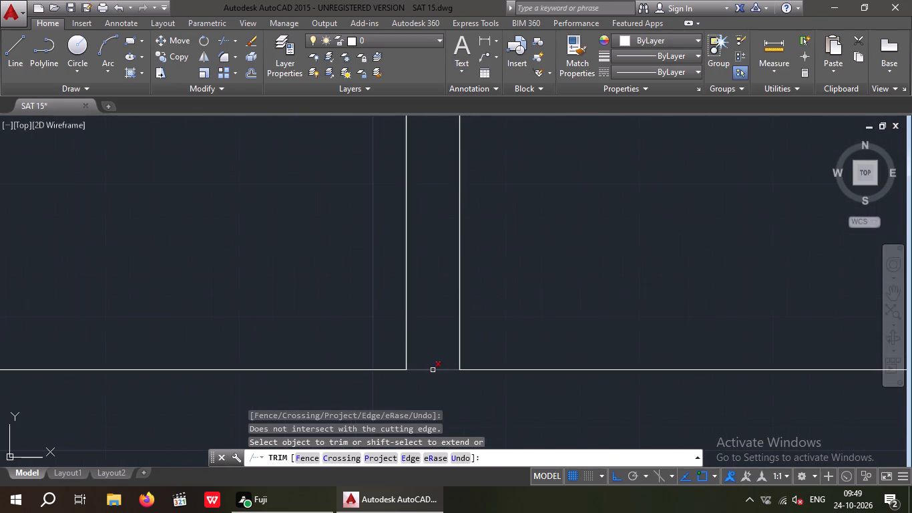
click(434, 370)
scroll(443, 363, down, 4)
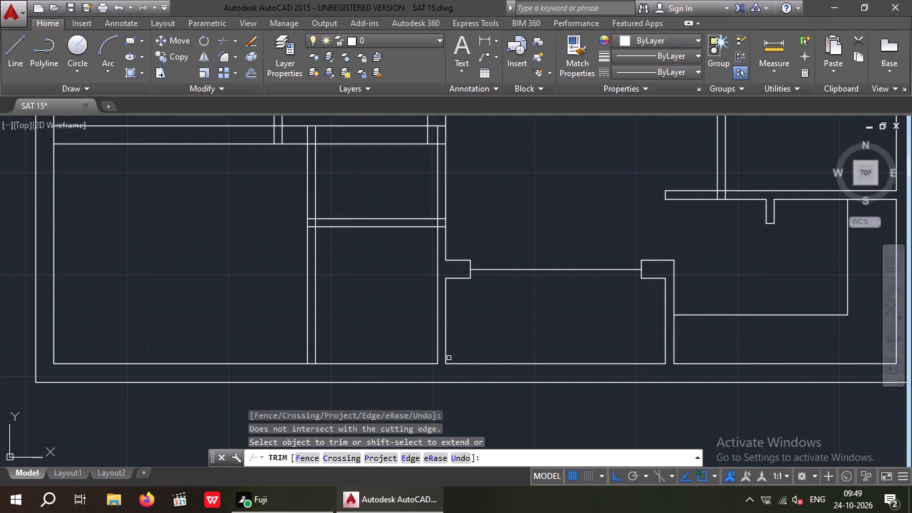
middle_drag(563, 298, 418, 303)
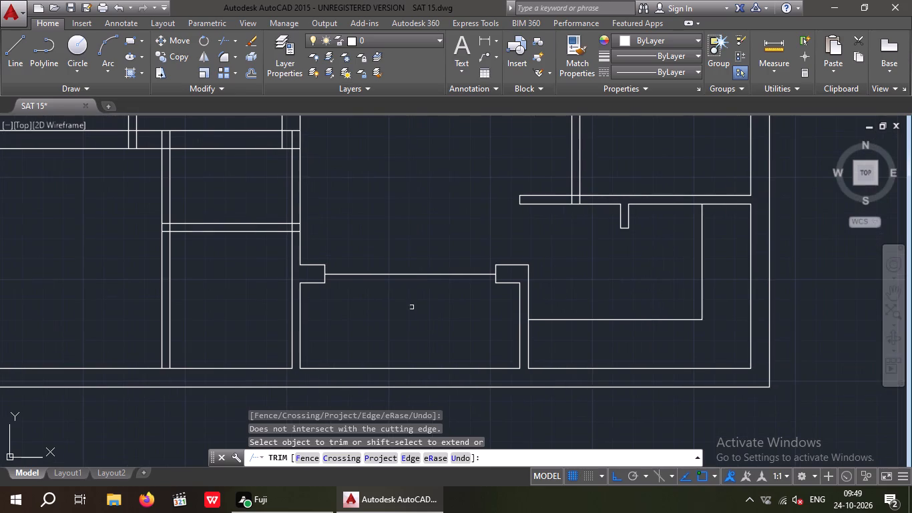
key(Escape)
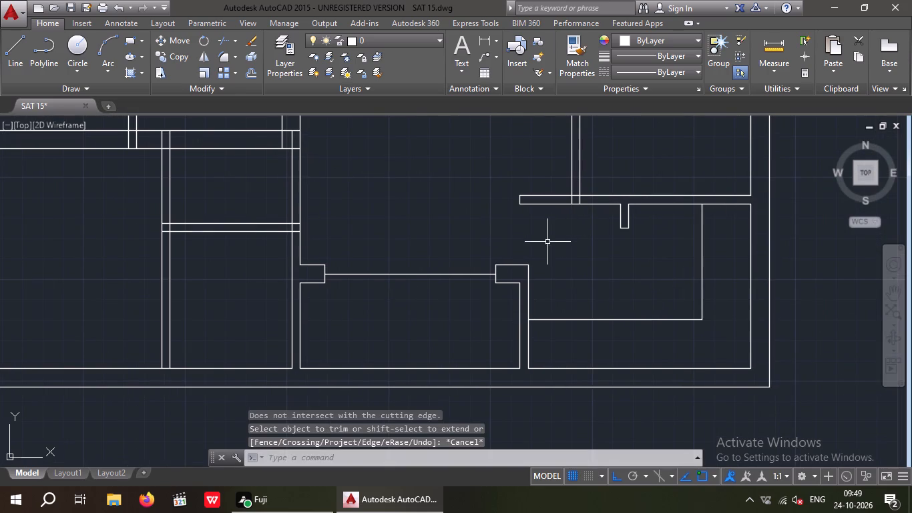
Trim the overlapping lines where the vertical partition above the bottom-right room meets the horizontal partition below it.
key(t)
key(r)
key(space)
key(space)
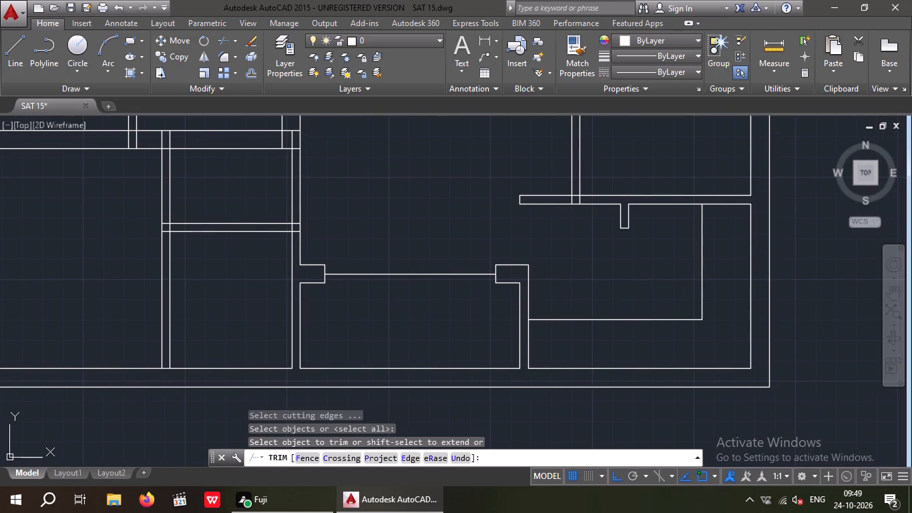
scroll(564, 201, up, 3)
middle_drag(630, 180, 587, 270)
scroll(586, 287, up, 3)
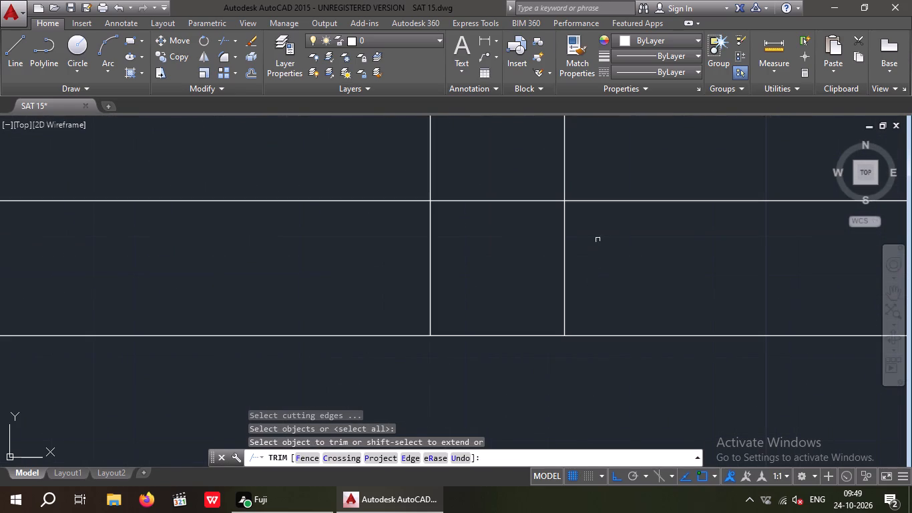
drag(598, 238, 455, 271)
click(405, 273)
drag(539, 250, 515, 228)
click(484, 150)
scroll(487, 183, down, 3)
middle_drag(477, 230, 471, 257)
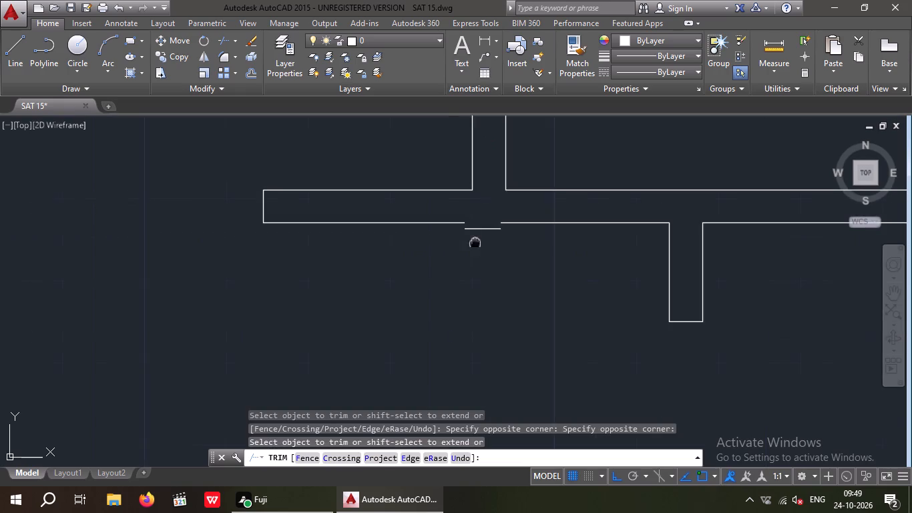
middle_drag(471, 257, 463, 318)
scroll(469, 312, down, 3)
middle_drag(500, 255, 488, 301)
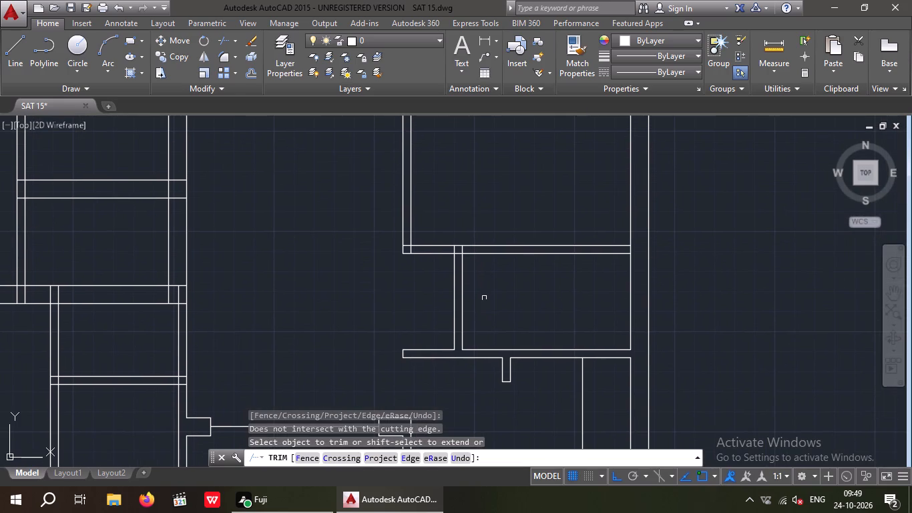
key(Escape)
key(Escape)
key(Escape)
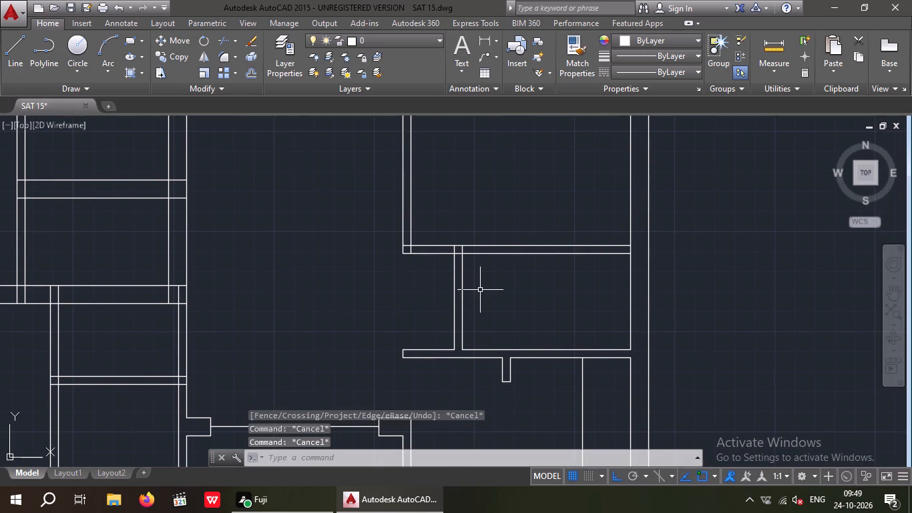
Offset the right-hand line of the short vertical partition 6" to its right as the first edge of an opening.
key(o)
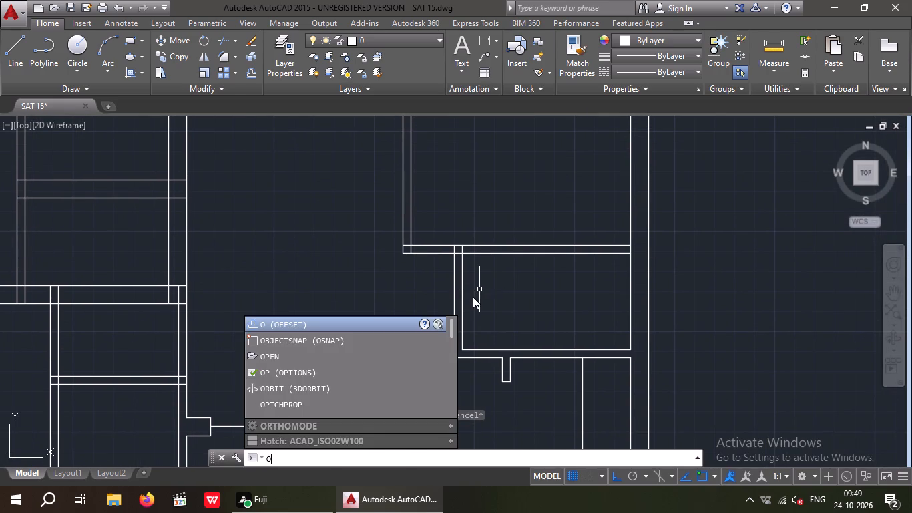
key(Return)
key(6)
key(shift+quotedbl)
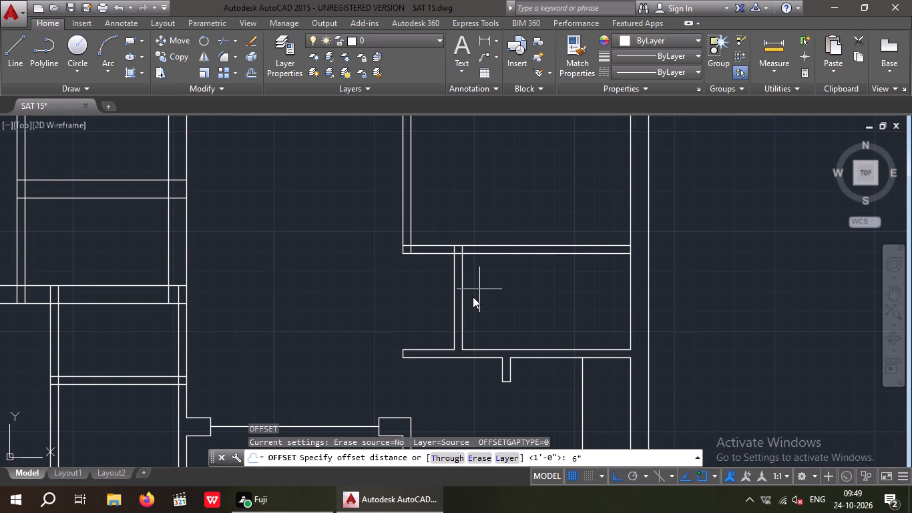
key(Return)
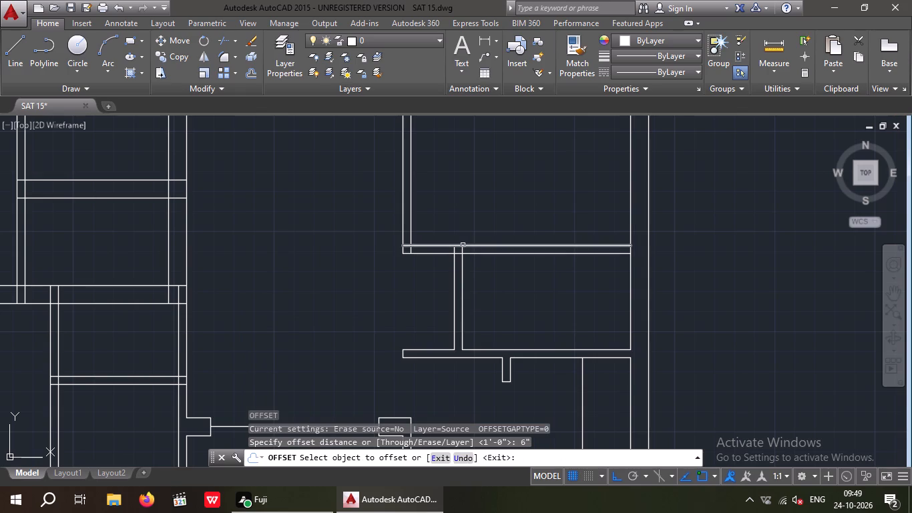
scroll(461, 247, up, 3)
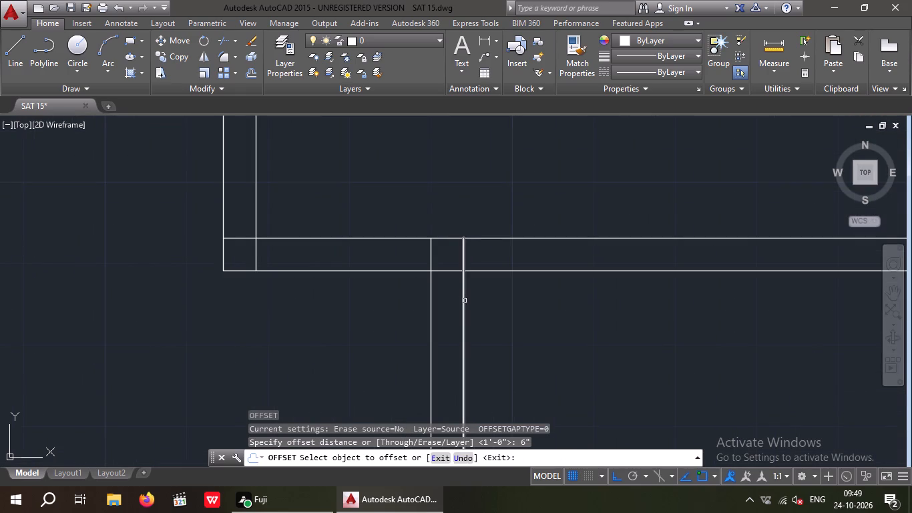
drag(462, 303, 475, 309)
click(589, 321)
scroll(572, 303, down, 2)
middle_drag(557, 309, 469, 331)
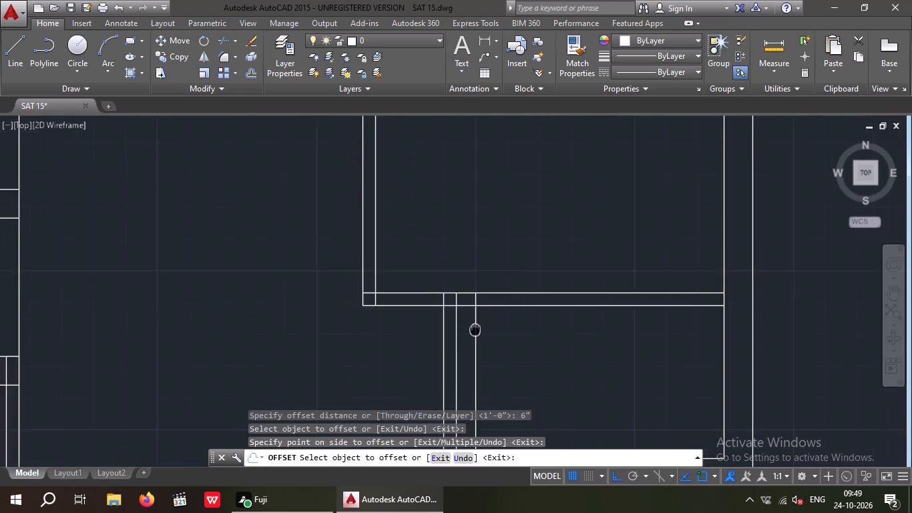
middle_drag(469, 331, 405, 345)
key(Escape)
key(Escape)
Offset the new opening edge line 2' further right across the horizontal partition.
key(o)
key(Return)
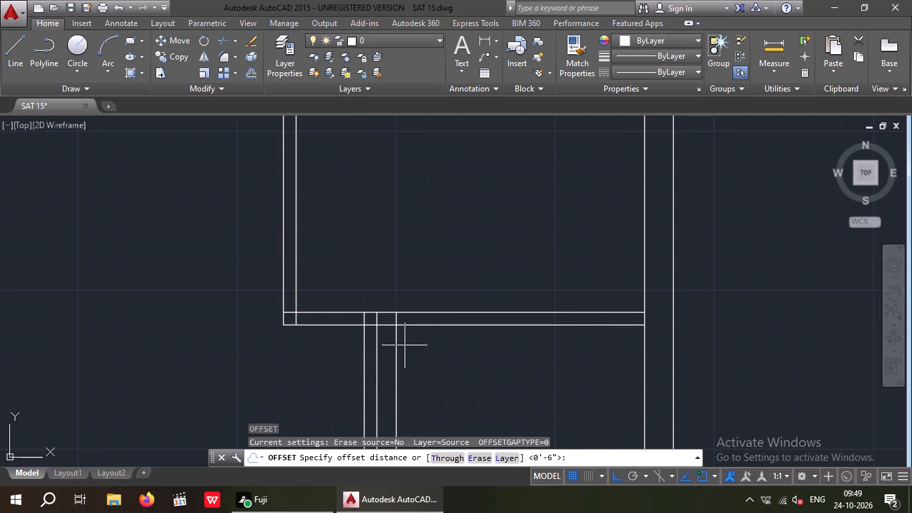
key(2)
key(apostrophe)
key(Return)
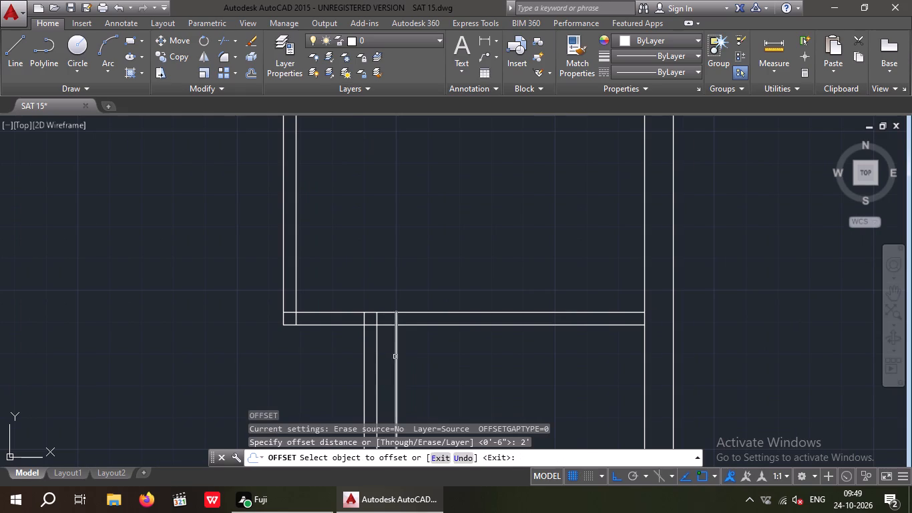
click(397, 352)
click(484, 355)
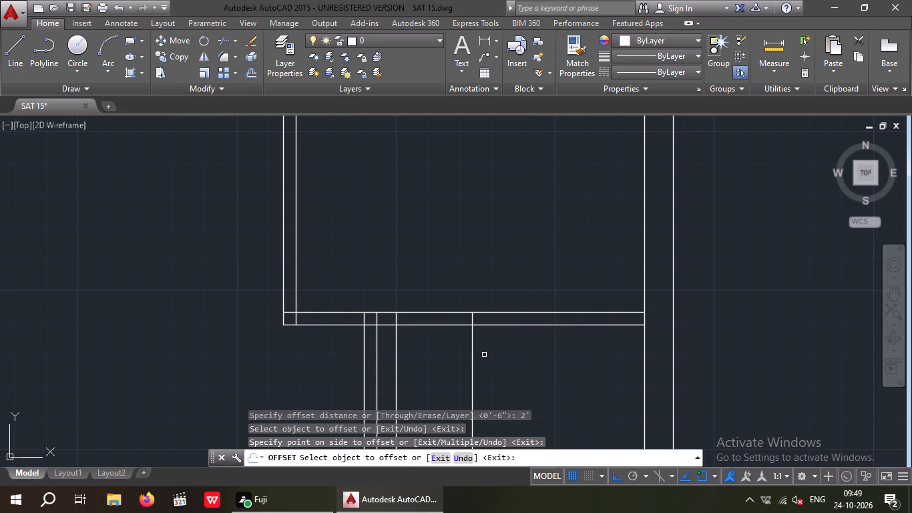
key(Escape)
key(Escape)
key(Escape)
Trim the edge lines below the horizontal partition and the partition lines between them to leave a 2' opening.
text(TR)
key(space)
key(space)
drag(483, 348, 449, 367)
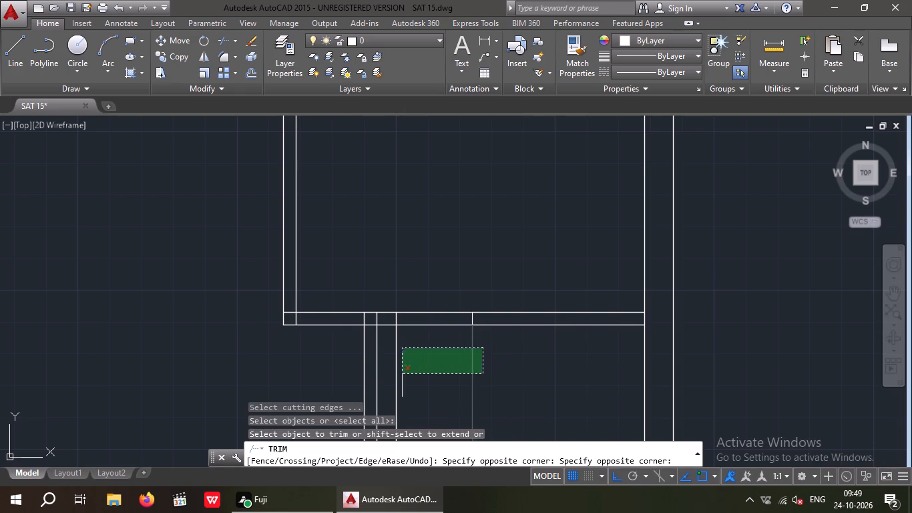
click(387, 375)
drag(443, 357, 437, 350)
click(414, 288)
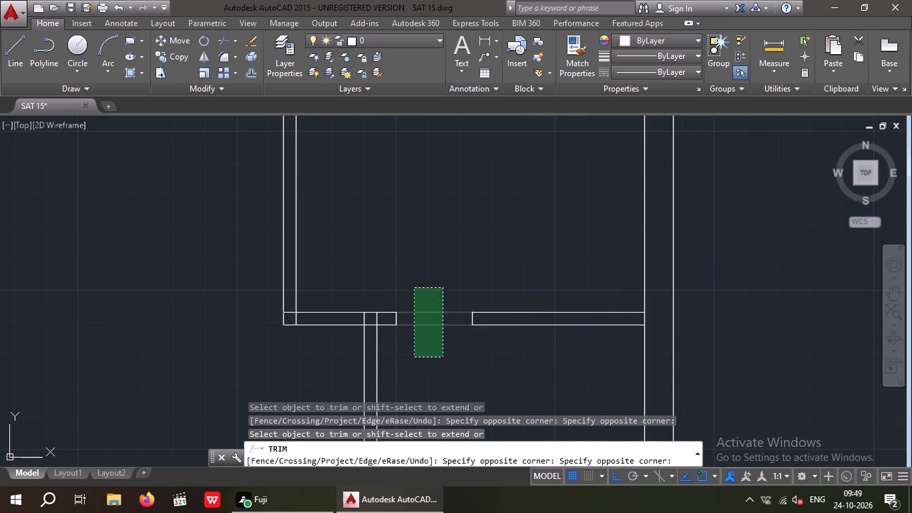
Trim the overlapping lines where the short vertical partition meets the horizontal partition above it to form an open T-junction.
scroll(373, 321, up, 4)
drag(423, 297, 371, 328)
click(360, 328)
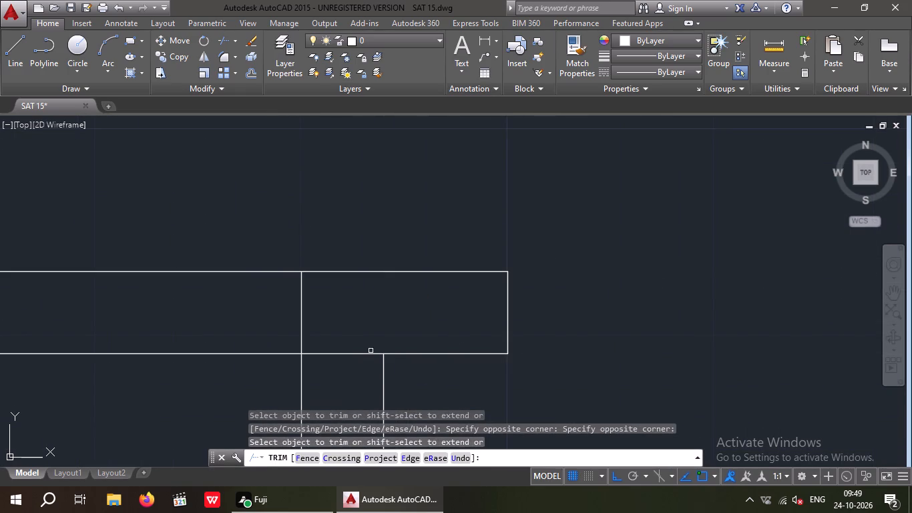
drag(355, 363, 349, 354)
click(332, 320)
scroll(332, 323, down, 1)
middle_drag(333, 323, 435, 321)
scroll(416, 317, down, 3)
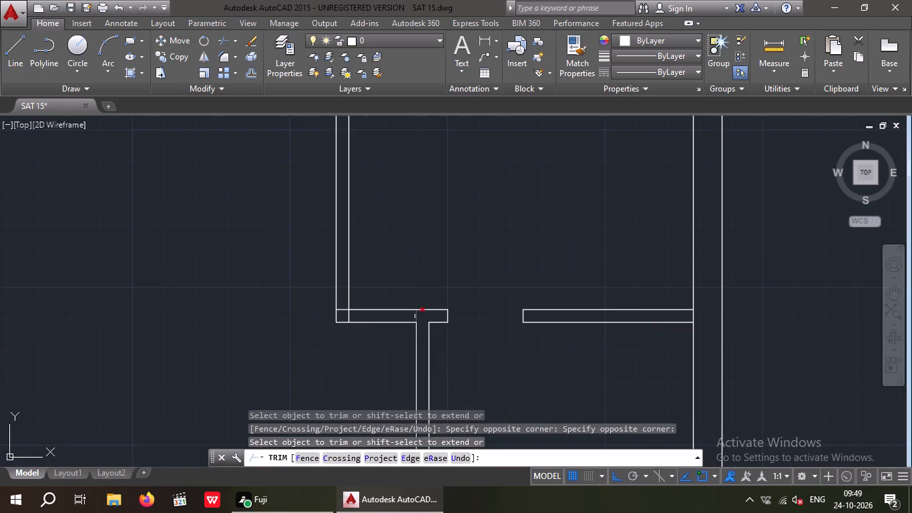
scroll(417, 316, up, 3)
drag(428, 309, 367, 336)
click(365, 336)
Trim the right-hand outer wall's inner line between the two lines of the horizontal partition with the new opening.
scroll(377, 331, down, 2)
middle_drag(354, 371, 374, 300)
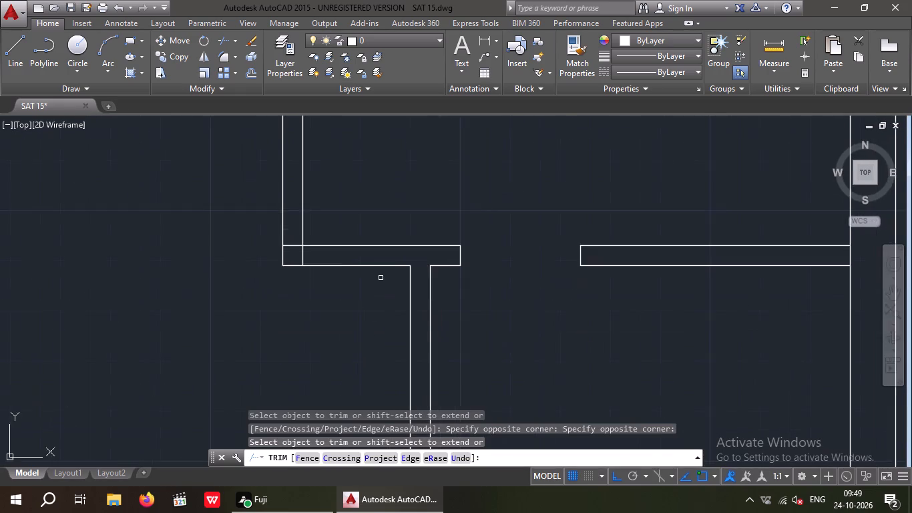
scroll(381, 278, down, 2)
middle_drag(541, 303, 450, 341)
scroll(473, 312, up, 4)
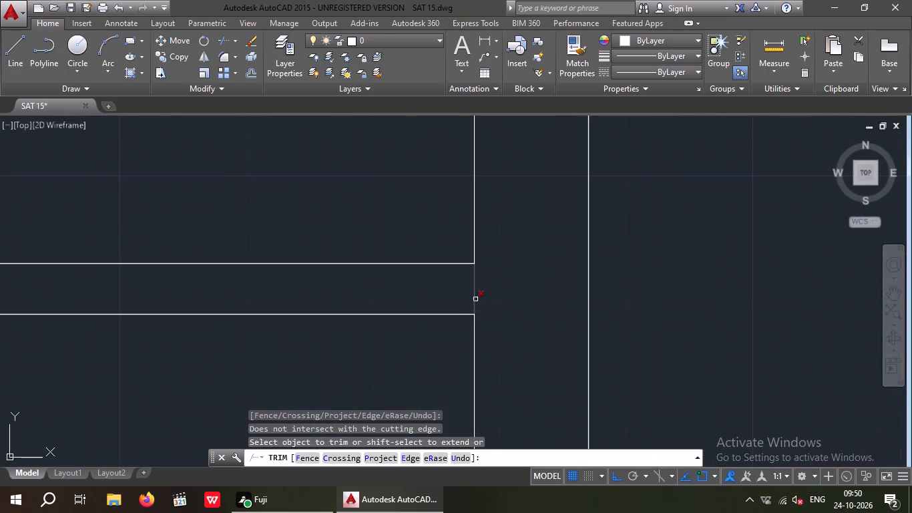
scroll(474, 285, up, 3)
drag(497, 273, 434, 325)
click(427, 325)
scroll(445, 313, down, 6)
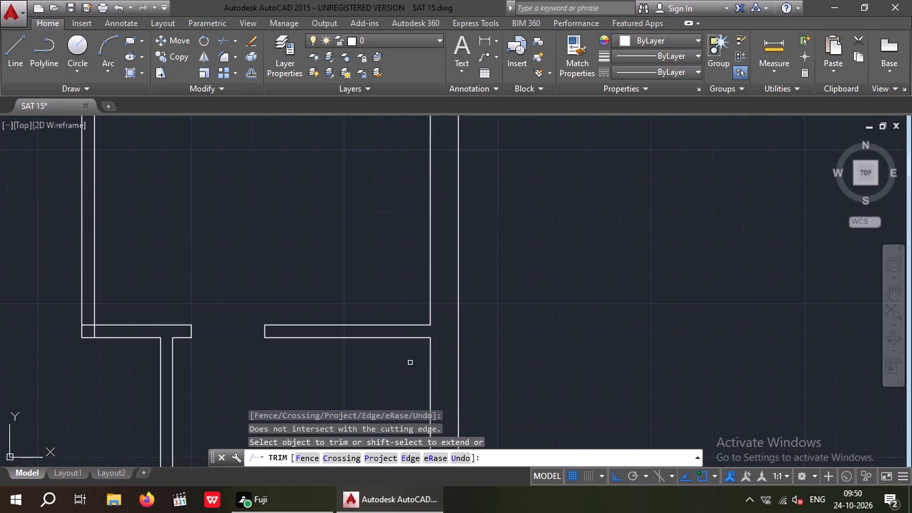
middle_drag(397, 359, 453, 340)
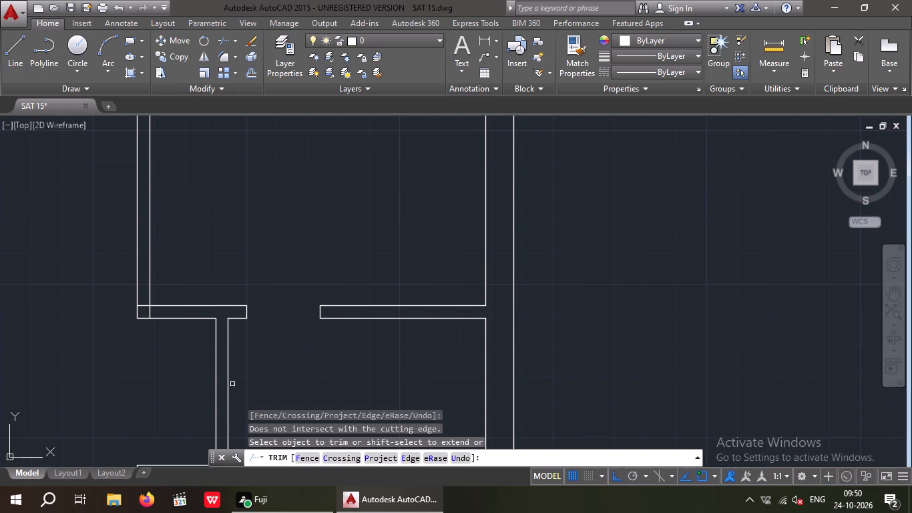
middle_drag(275, 365, 385, 371)
key(Escape)
key(Escape)
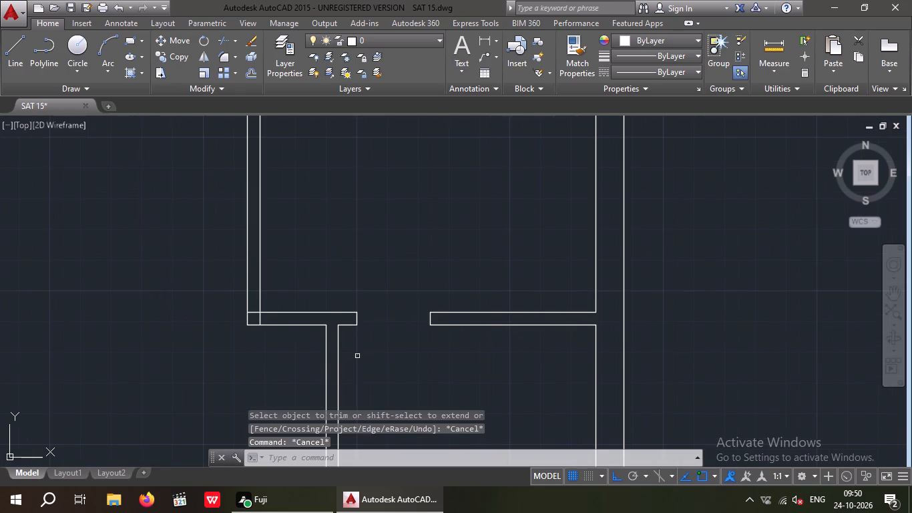
middle_drag(361, 372, 364, 388)
key(Escape)
key(Escape)
Offset the upper line of the horizontal partition's left-hand piece 9" upward across the vertical partition.
key(o)
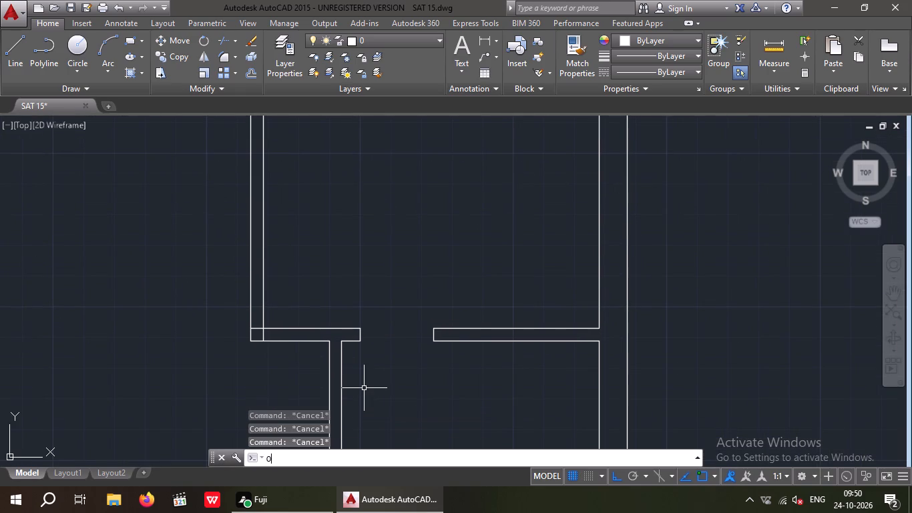
key(Escape)
key(Escape)
key(o)
key(Return)
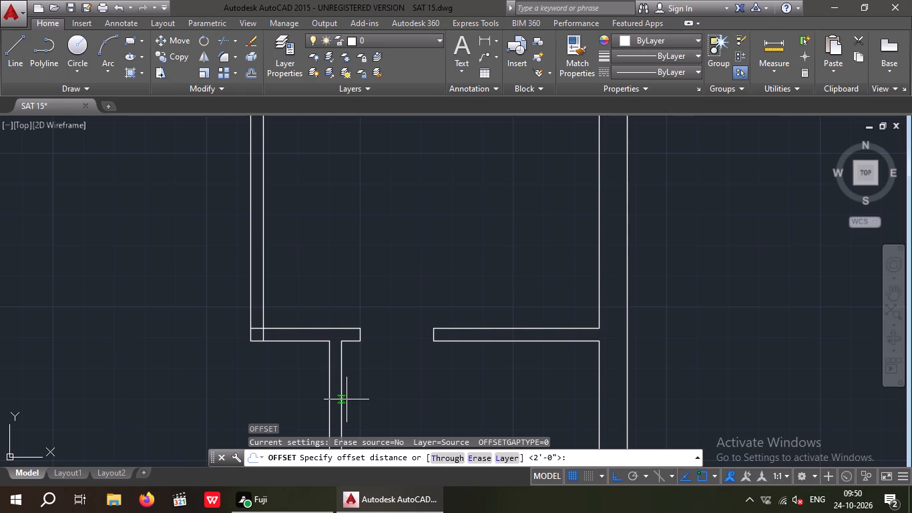
key(9)
key(shift+quotedbl)
key(Return)
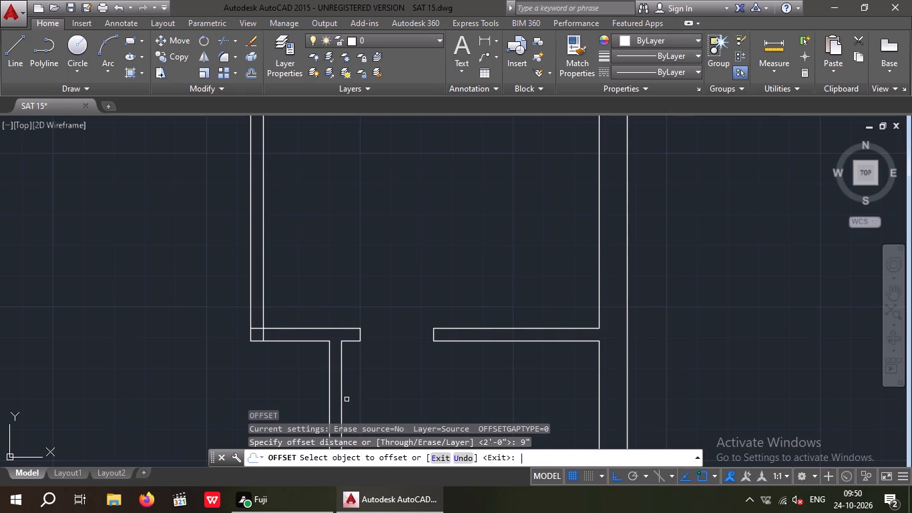
click(294, 330)
click(316, 309)
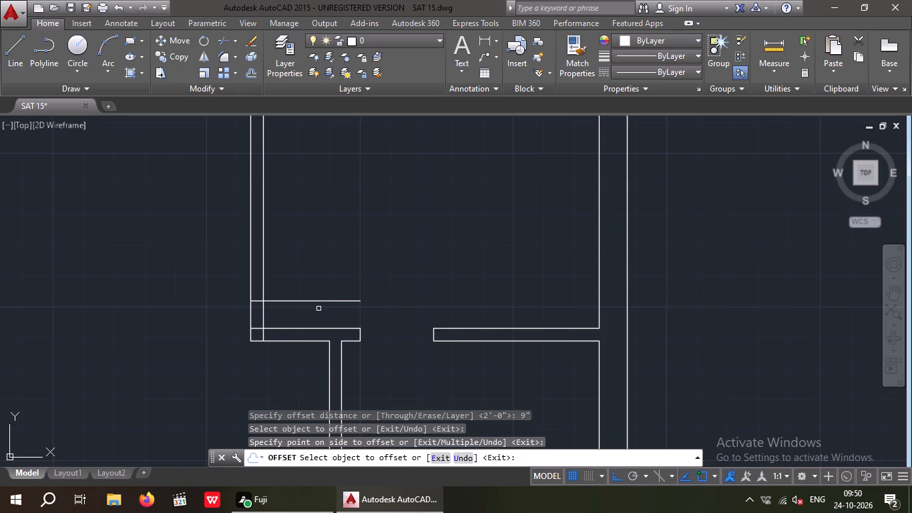
key(Escape)
key(Escape)
key(Escape)
Offset the new horizontal line 3' upward to mark the other edge of the opening in the vertical partition.
key(o)
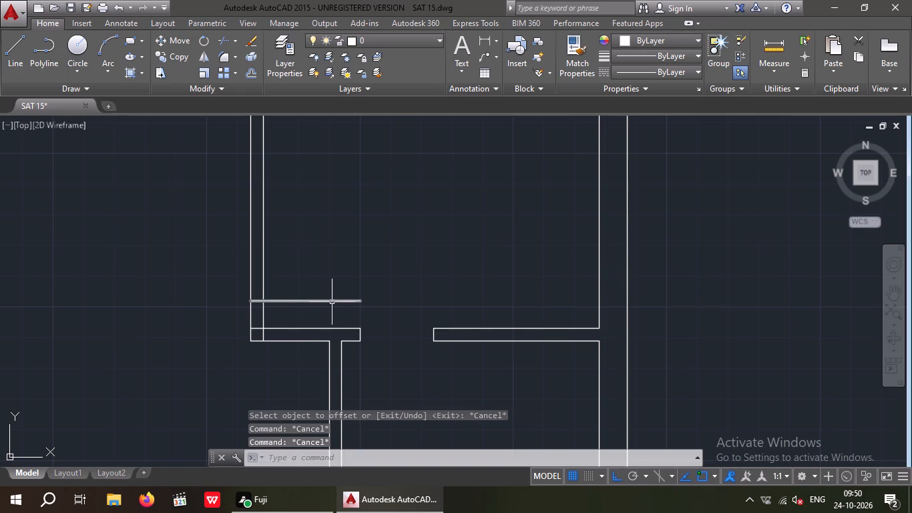
key(Return)
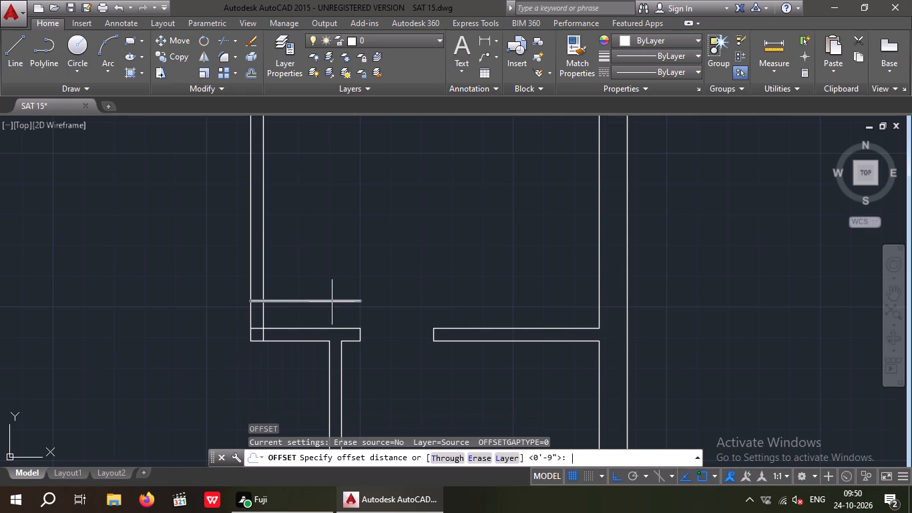
key(3)
key(apostrophe)
key(Return)
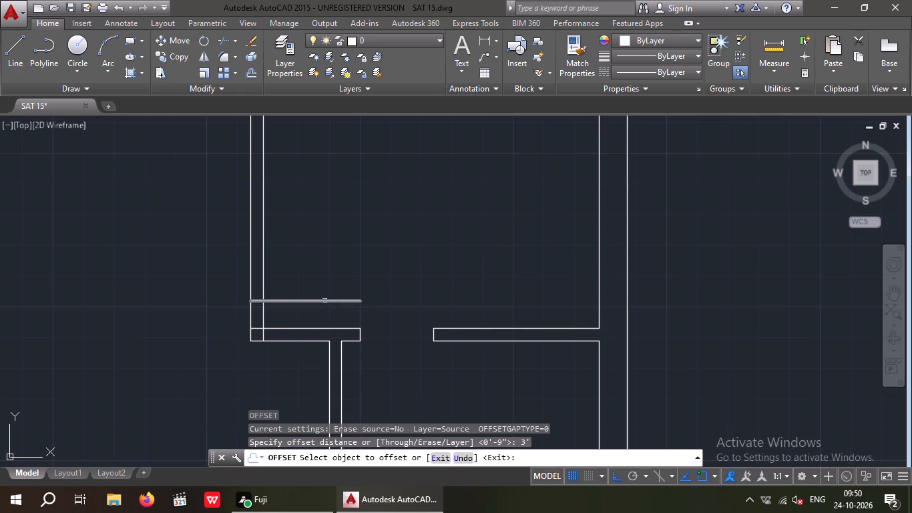
click(324, 303)
click(336, 271)
key(Escape)
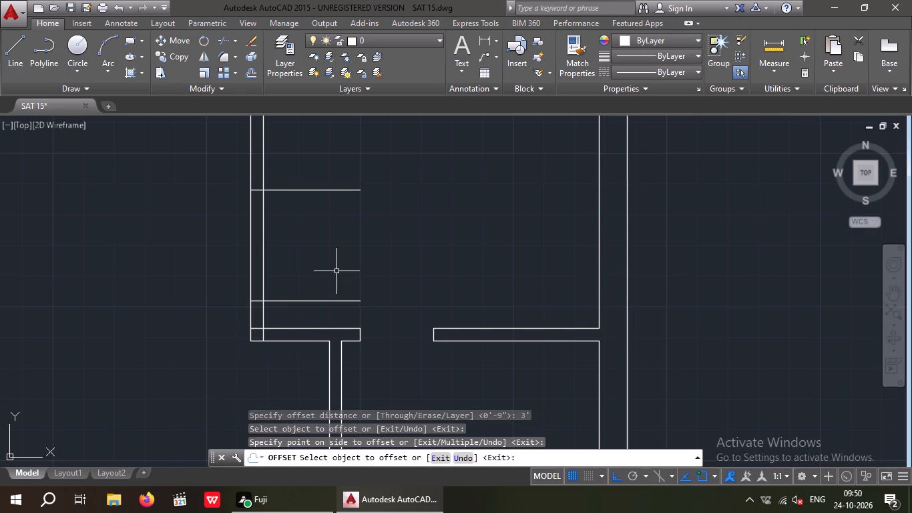
key(Escape)
key(Escape)
Trim the two edge lines back to the vertical partition and remove the partition lines between them to leave a 3' opening.
text(TR)
key(space)
key(space)
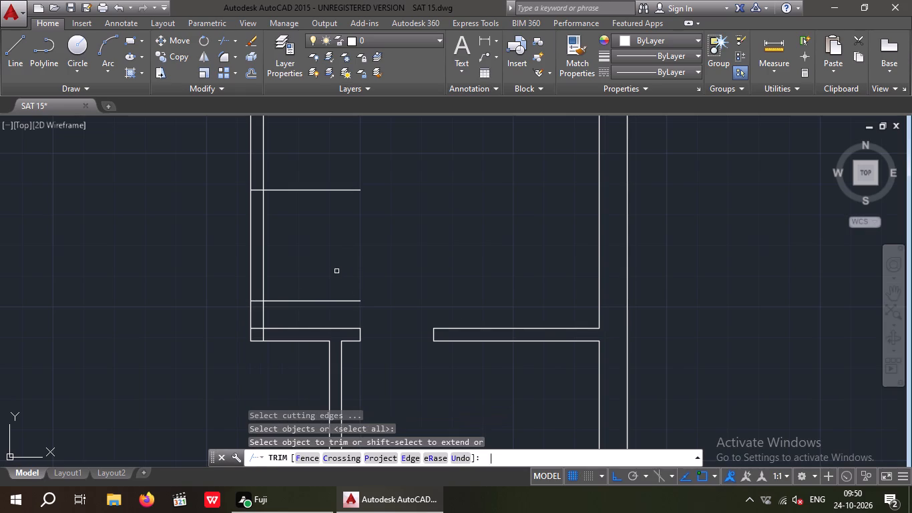
drag(377, 297, 371, 299)
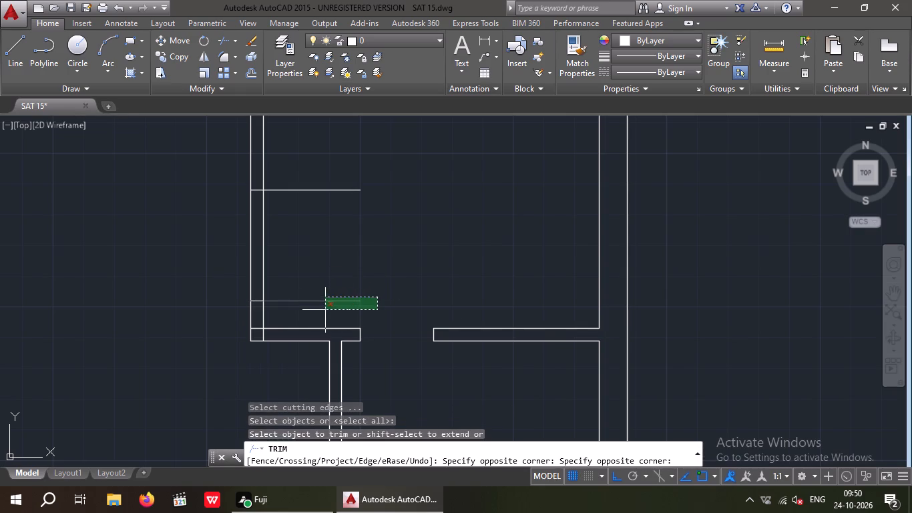
click(325, 310)
drag(333, 275, 328, 266)
click(298, 166)
drag(318, 220, 270, 240)
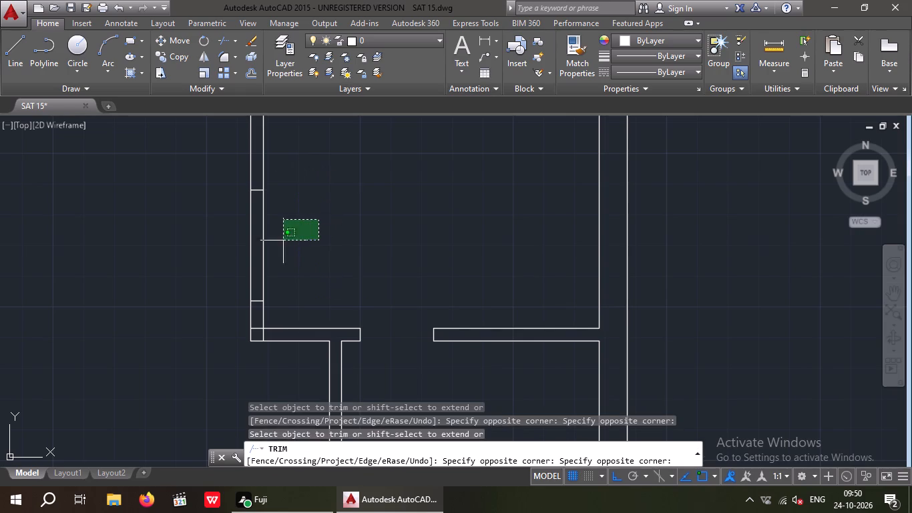
drag(270, 240, 277, 240)
click(214, 246)
Trim the overlapping lines inside the corner where the vertical partition meets the left end of the horizontal partition.
scroll(252, 337, up, 5)
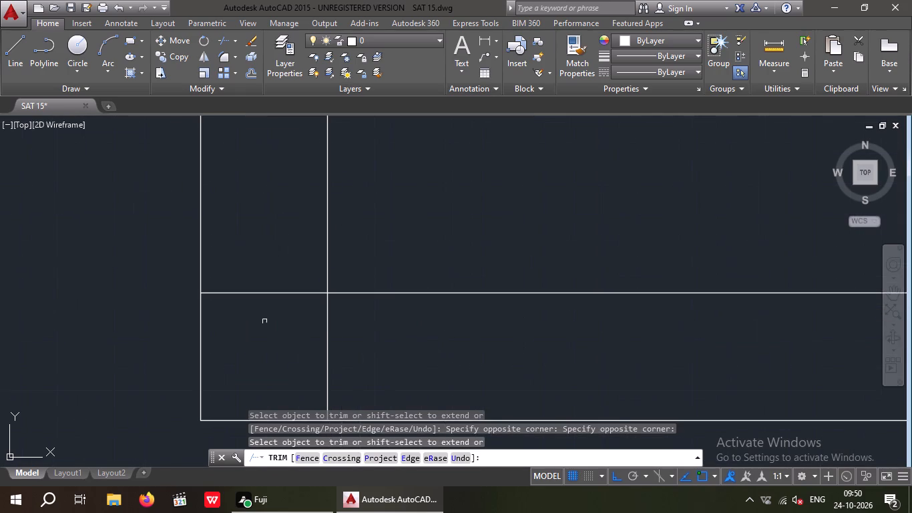
drag(352, 321, 285, 361)
click(275, 362)
drag(274, 363, 253, 351)
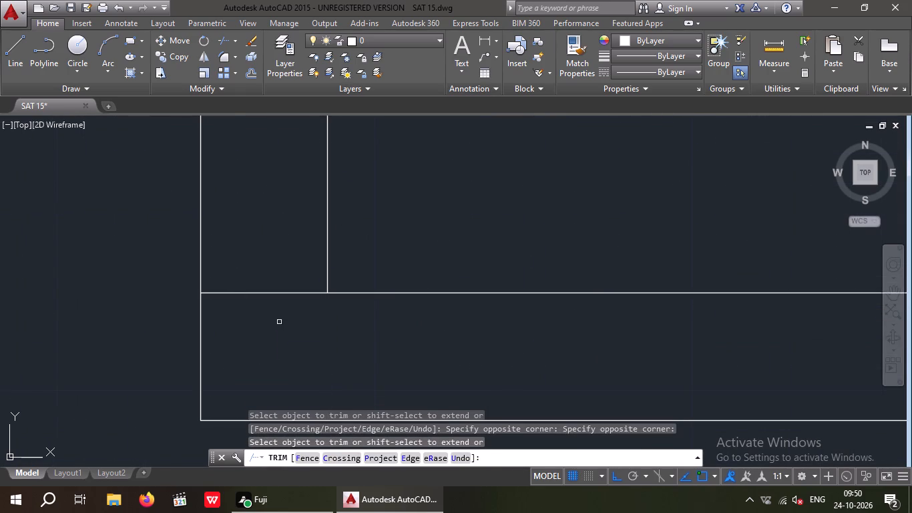
drag(280, 325, 262, 313)
click(242, 263)
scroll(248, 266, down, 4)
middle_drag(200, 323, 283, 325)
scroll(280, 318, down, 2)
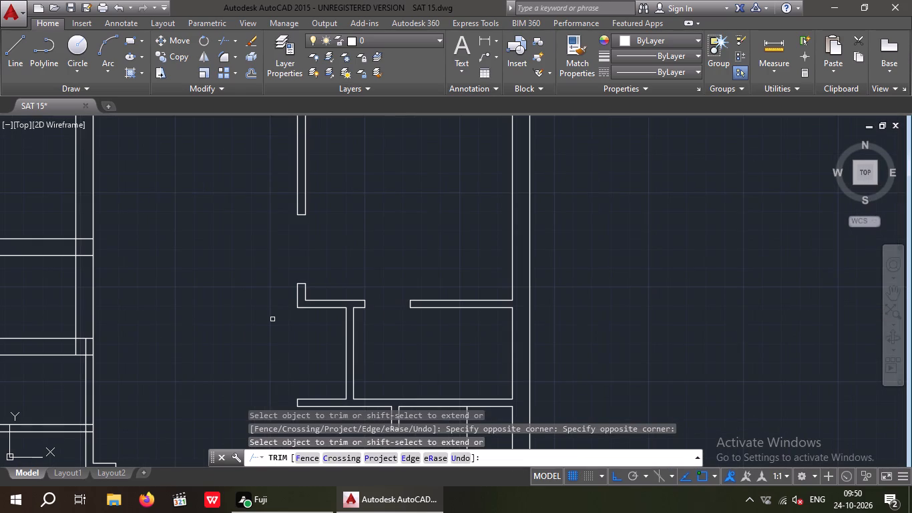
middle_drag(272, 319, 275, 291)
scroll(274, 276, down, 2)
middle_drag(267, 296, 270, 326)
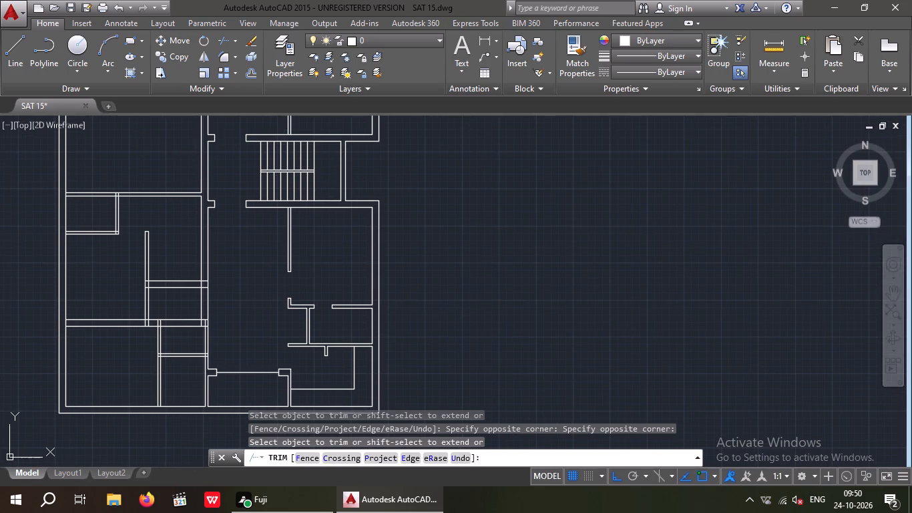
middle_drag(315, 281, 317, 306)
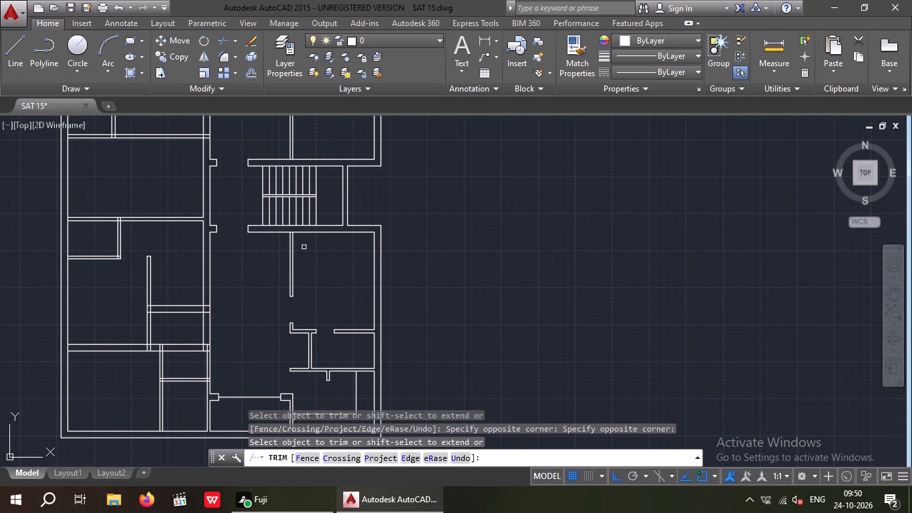
Trim the wall line below the staircase between the two lines of the vertical partition meeting it.
scroll(289, 233, up, 7)
drag(305, 226, 298, 224)
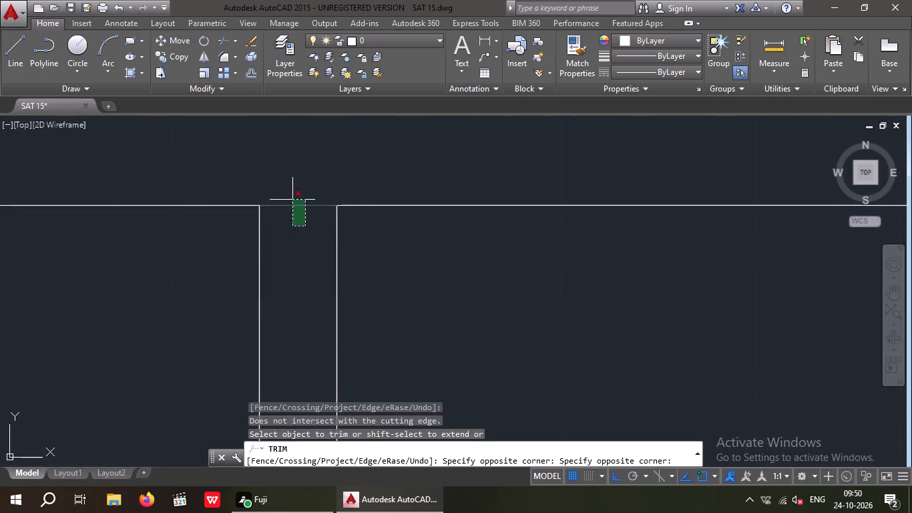
click(292, 198)
scroll(294, 196, down, 3)
scroll(366, 248, down, 2)
middle_drag(375, 264, 366, 251)
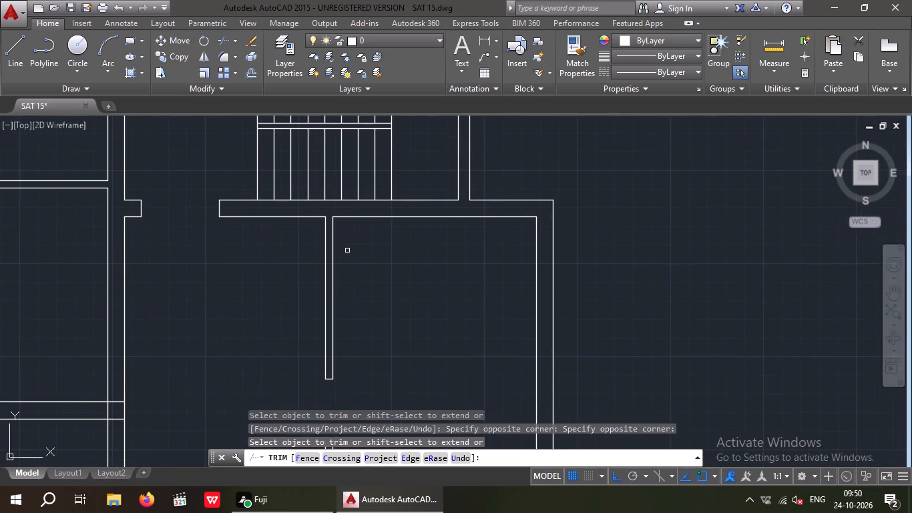
scroll(347, 252, down, 2)
middle_drag(371, 277, 262, 305)
middle_drag(365, 287, 402, 238)
middle_drag(400, 250, 406, 287)
middle_drag(403, 285, 402, 258)
middle_drag(401, 263, 411, 298)
middle_drag(423, 272, 427, 262)
key(Escape)
key(Escape)
Measure the horizontal distance from the short stub wall in the lower-right rooms to the inner face of the outer wall.
middle_drag(409, 262, 425, 274)
middle_click(427, 275)
scroll(429, 275, down, 3)
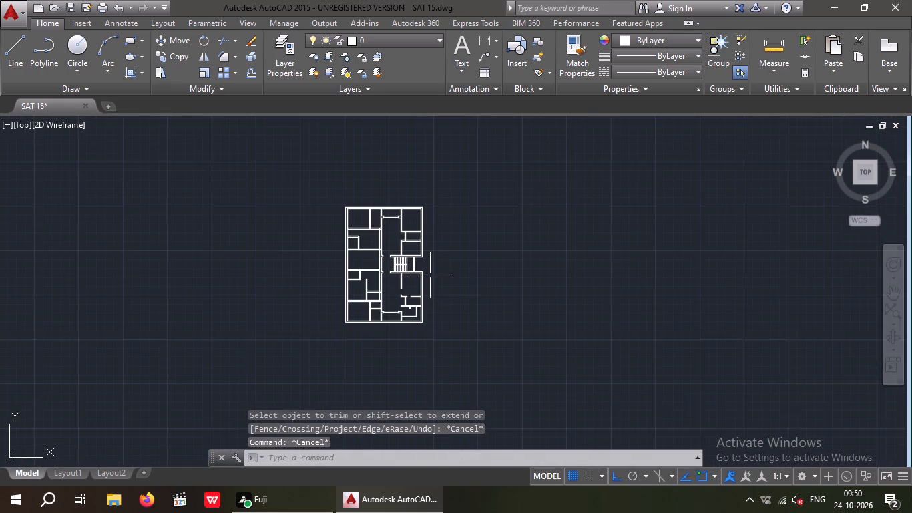
middle_drag(429, 284, 415, 331)
scroll(397, 293, up, 5)
middle_drag(373, 317, 382, 317)
scroll(379, 295, down, 1)
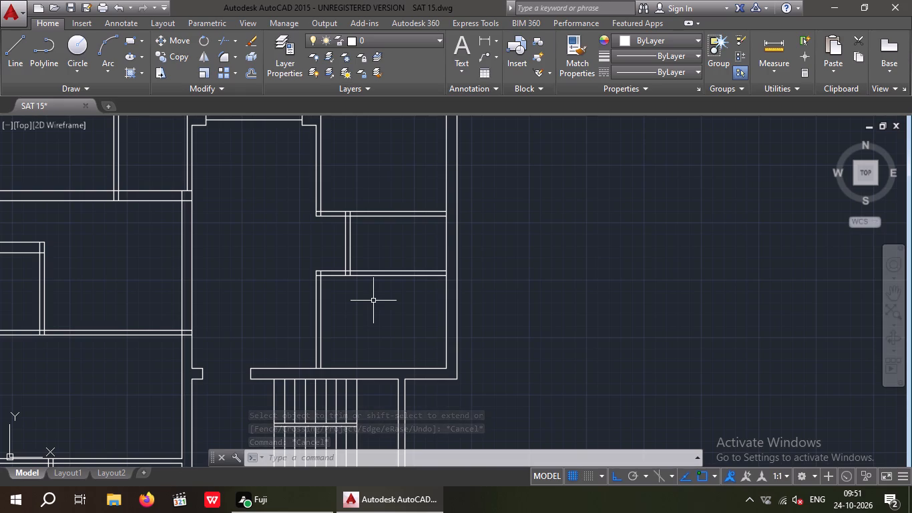
scroll(373, 303, down, 2)
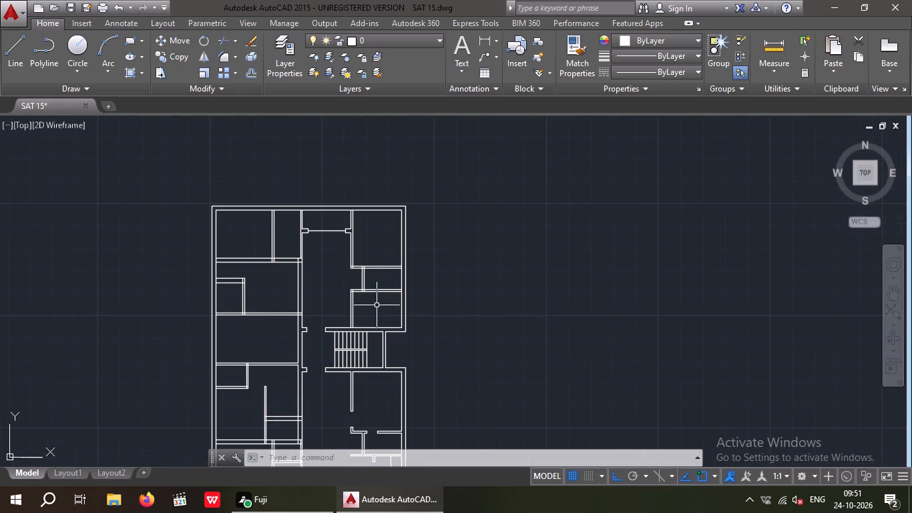
middle_drag(385, 310, 377, 262)
scroll(378, 253, down, 1)
scroll(371, 352, up, 4)
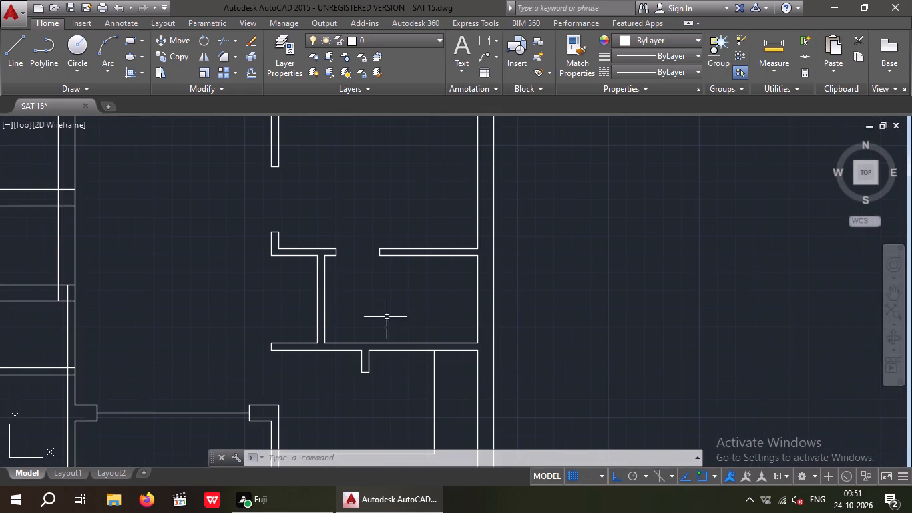
click(481, 39)
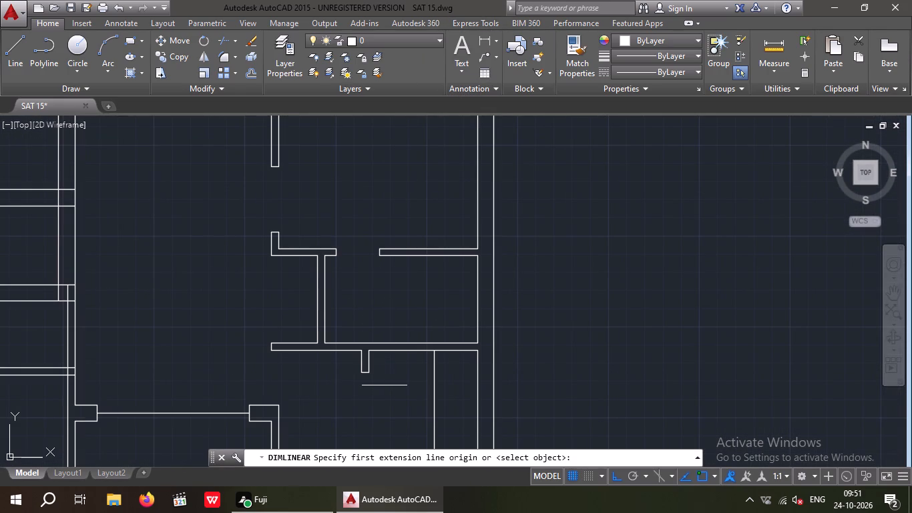
click(367, 353)
drag(474, 351, 463, 364)
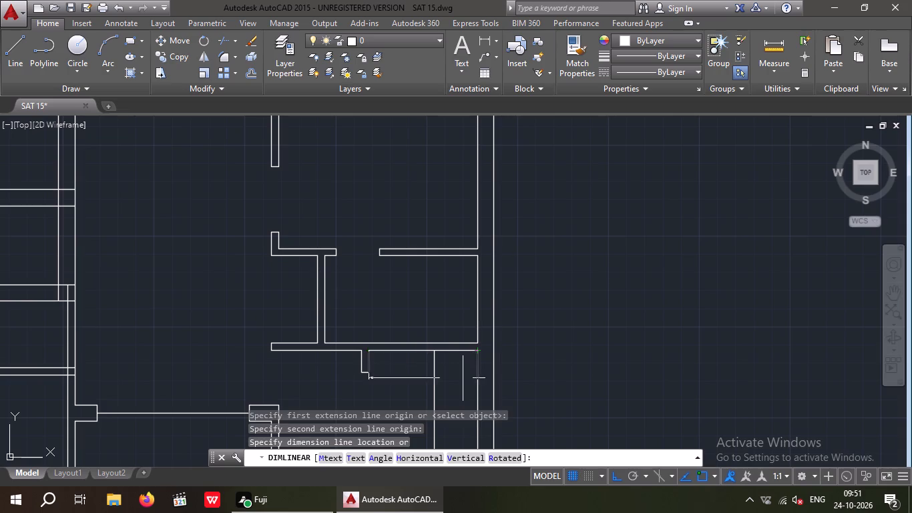
scroll(453, 378, up, 4)
scroll(449, 353, down, 3)
key(Escape)
Offset the outer wall's inner line 5' leftward in the room above the staircase.
scroll(429, 318, down, 4)
middle_drag(429, 282, 429, 393)
scroll(423, 277, up, 3)
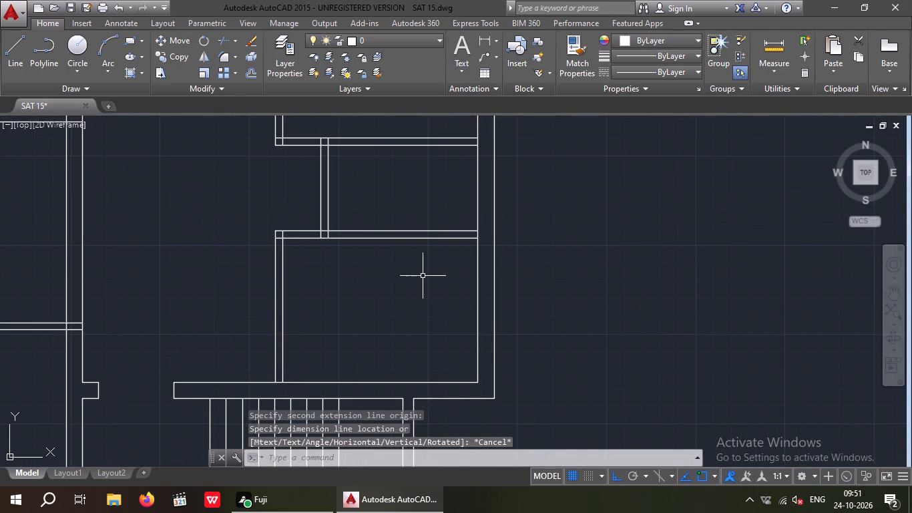
key(o)
key(Return)
key(5)
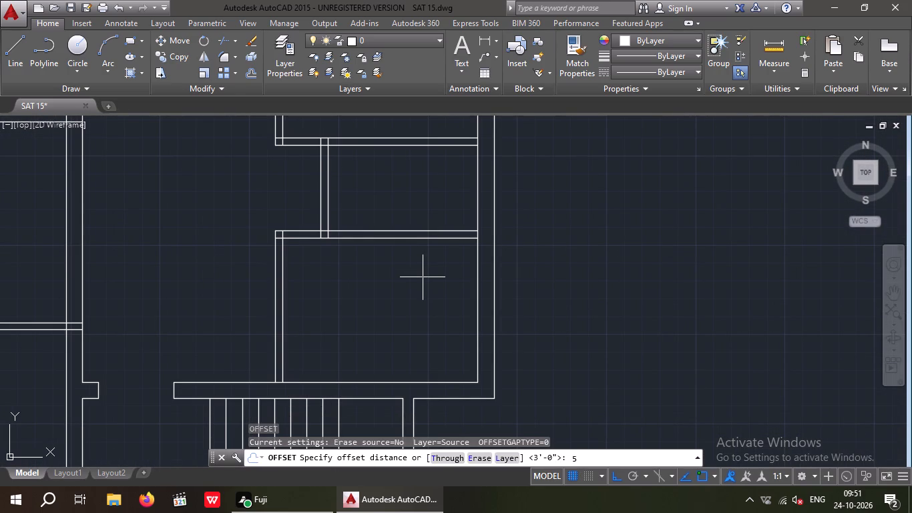
key(apostrophe)
key(Return)
scroll(425, 278, down, 1)
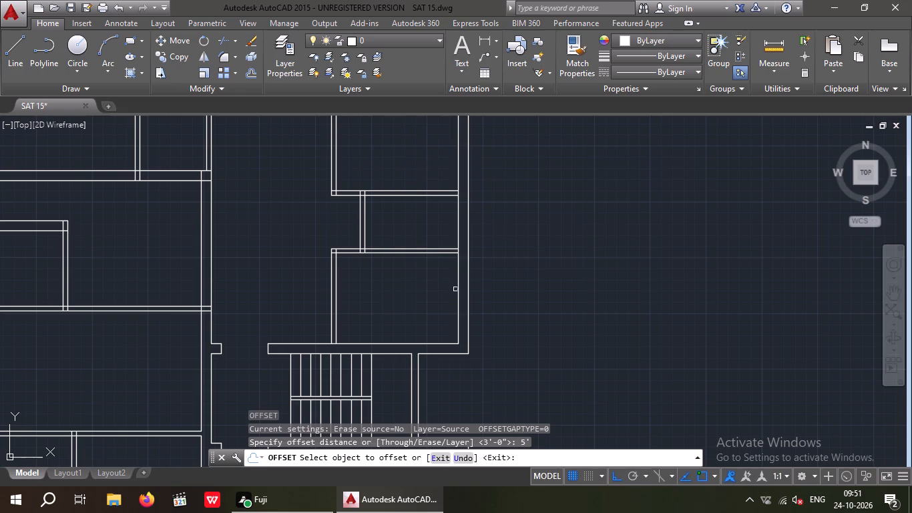
drag(457, 287, 379, 317)
click(373, 317)
key(Escape)
key(Escape)
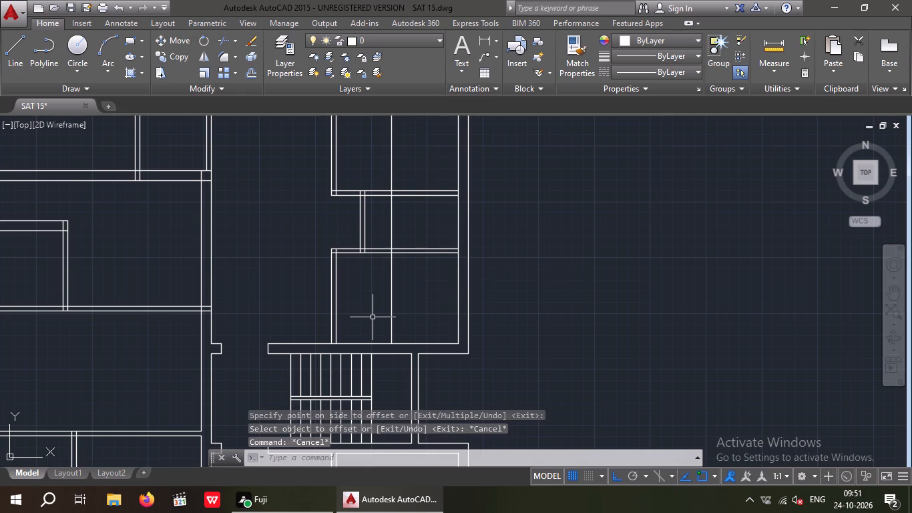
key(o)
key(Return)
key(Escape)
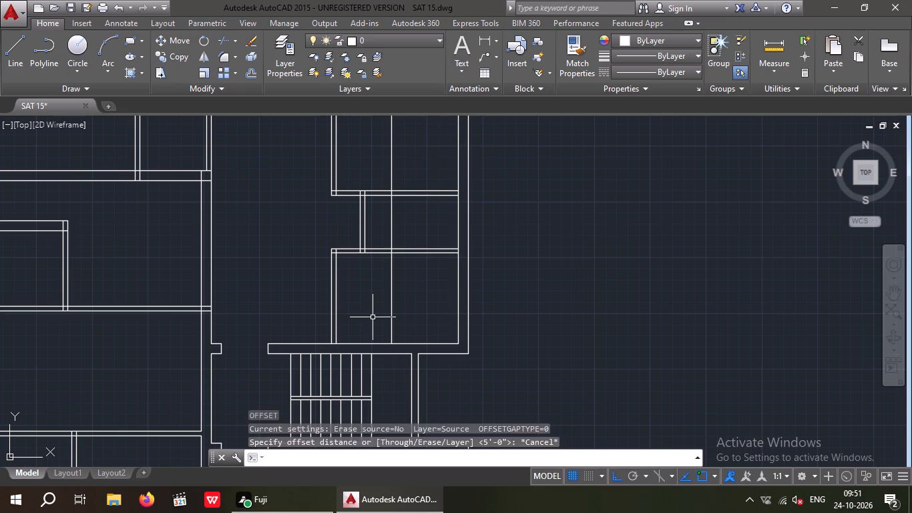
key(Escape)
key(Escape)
Offset the new vertical line 4" leftward to give the stub wall its thickness.
key(o)
key(Return)
key(4)
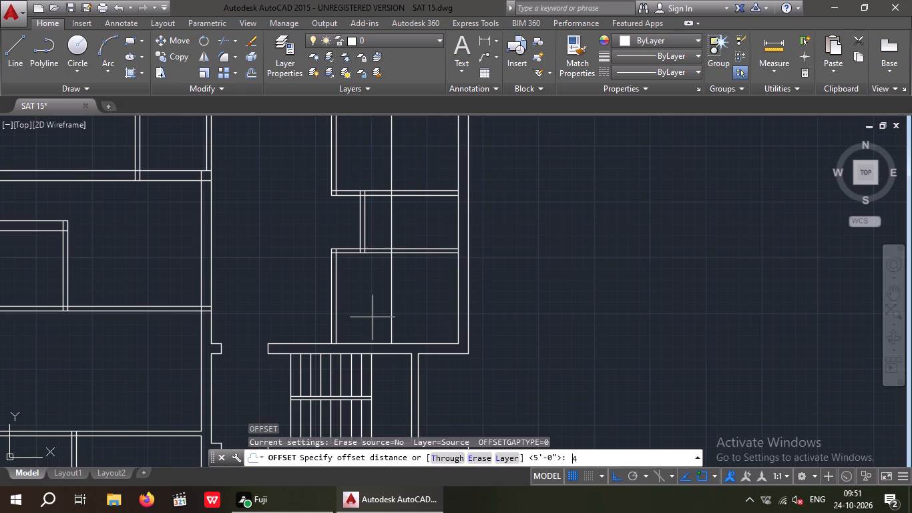
key(shift+quotedbl)
key(Return)
scroll(389, 289, up, 3)
drag(389, 281, 357, 293)
click(350, 295)
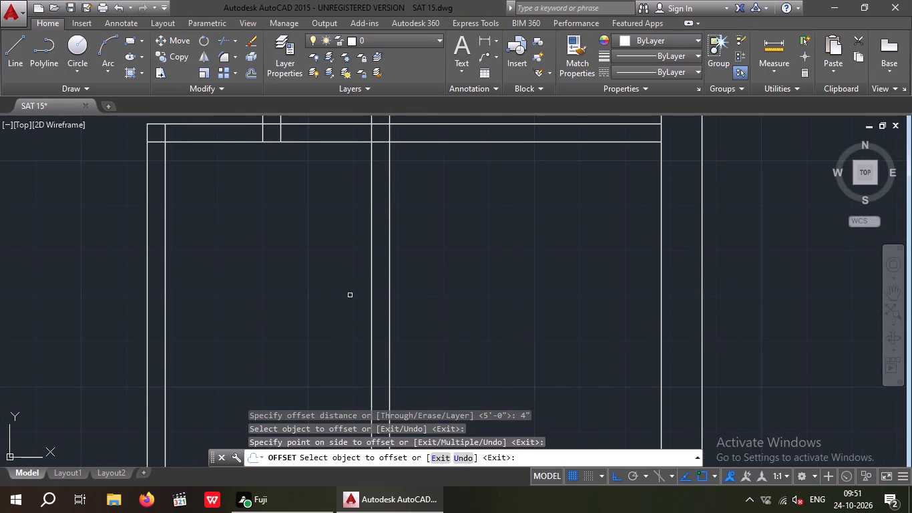
middle_drag(386, 311, 386, 415)
key(Escape)
key(Escape)
key(Escape)
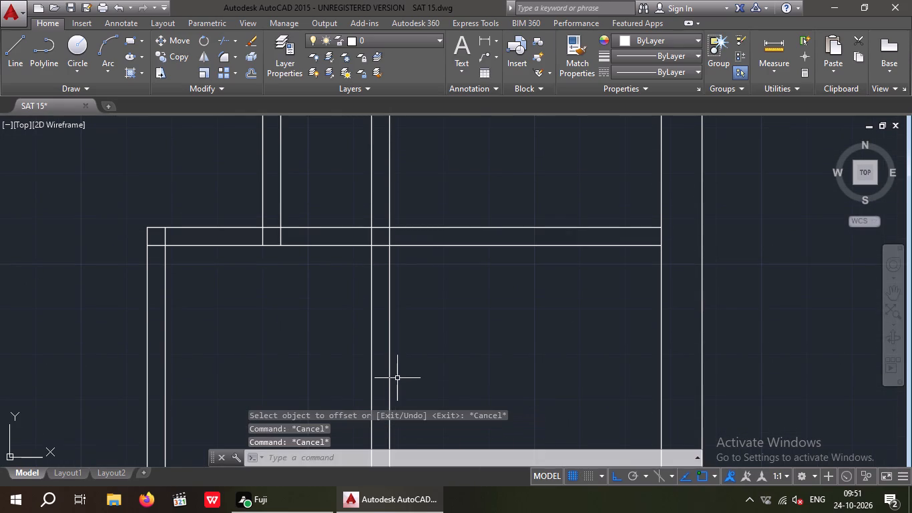
Trim away both new vertical lines above the horizontal partition of the room above the staircase.
key(t)
text(R)
key(space)
key(space)
drag(451, 166, 405, 186)
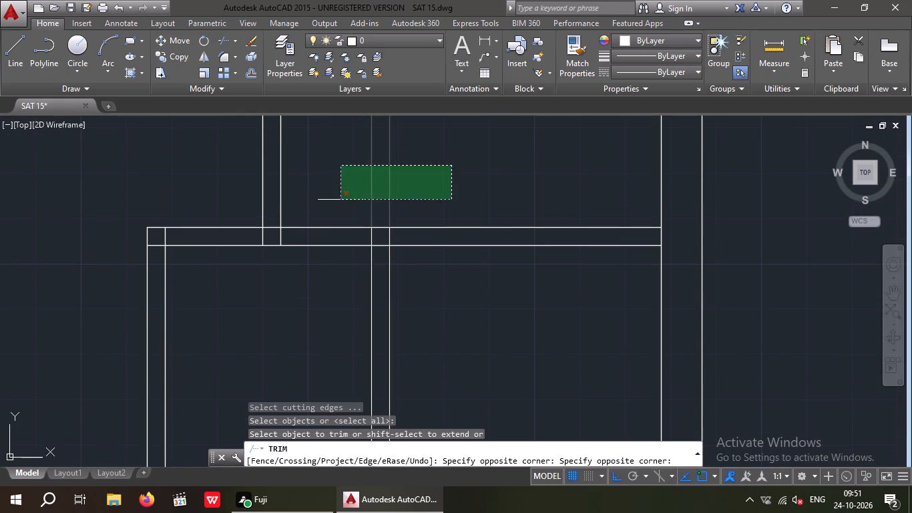
click(333, 202)
middle_drag(457, 339, 455, 329)
key(Escape)
key(Escape)
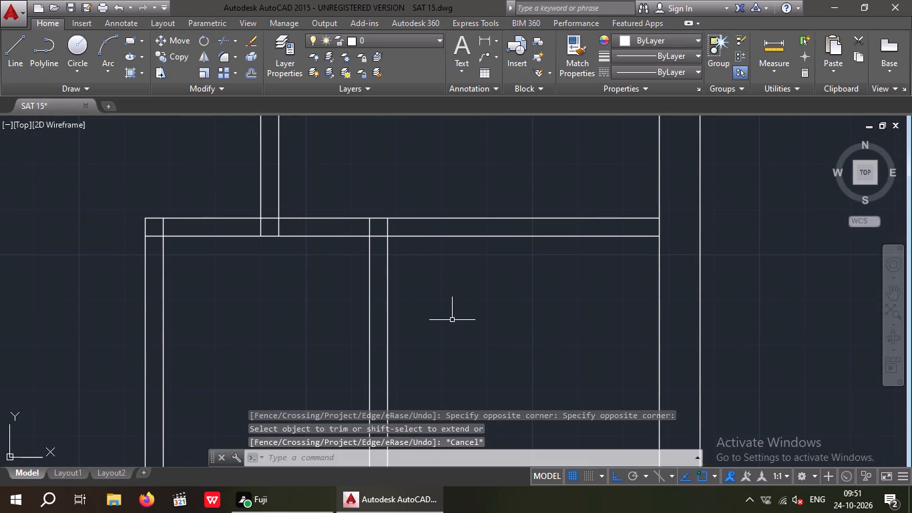
Offset the lower line of that horizontal partition 1' downward to mark the end of the stub wall.
key(o)
key(Return)
key(1)
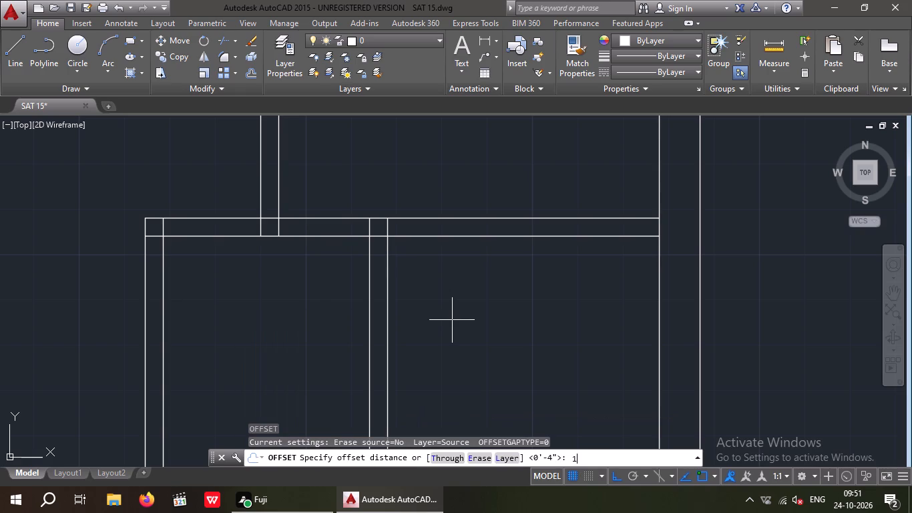
key(apostrophe)
key(Return)
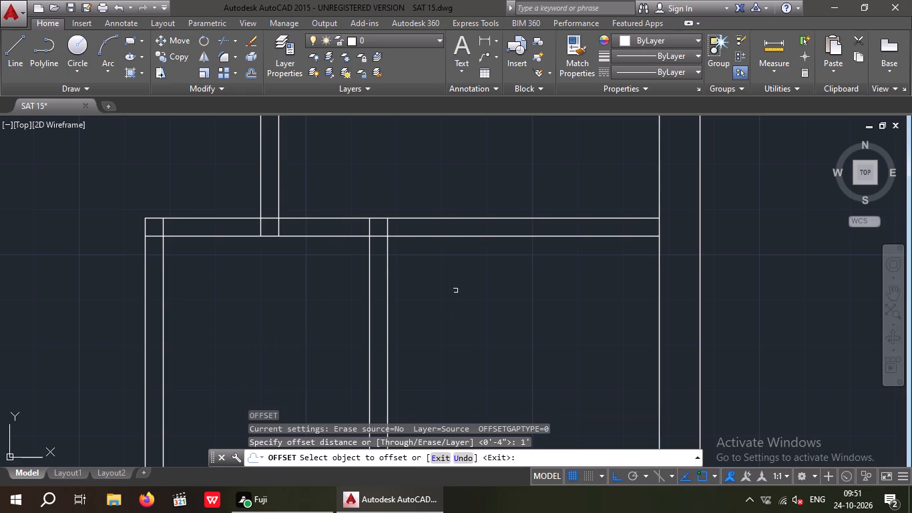
drag(445, 236, 445, 248)
click(445, 283)
key(Escape)
key(Escape)
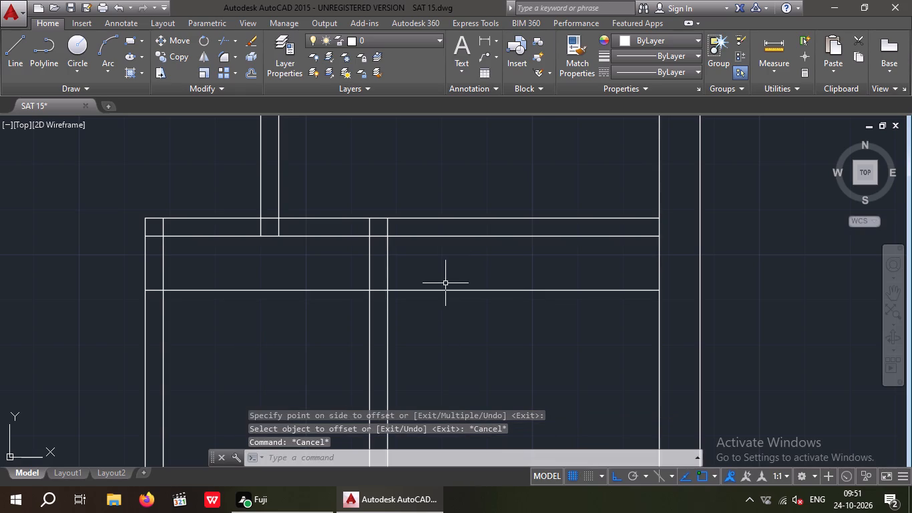
Trim the offset line on both sides of the stub and the vertical lines below it to leave a 1' long stub wall.
text(TR)
key(space)
key(space)
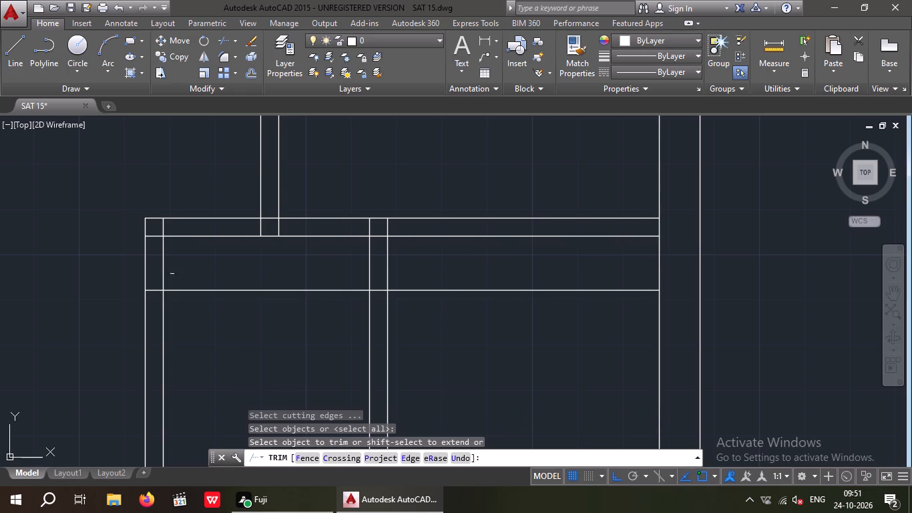
scroll(154, 284, up, 4)
drag(164, 357, 142, 345)
click(128, 297)
scroll(132, 291, down, 3)
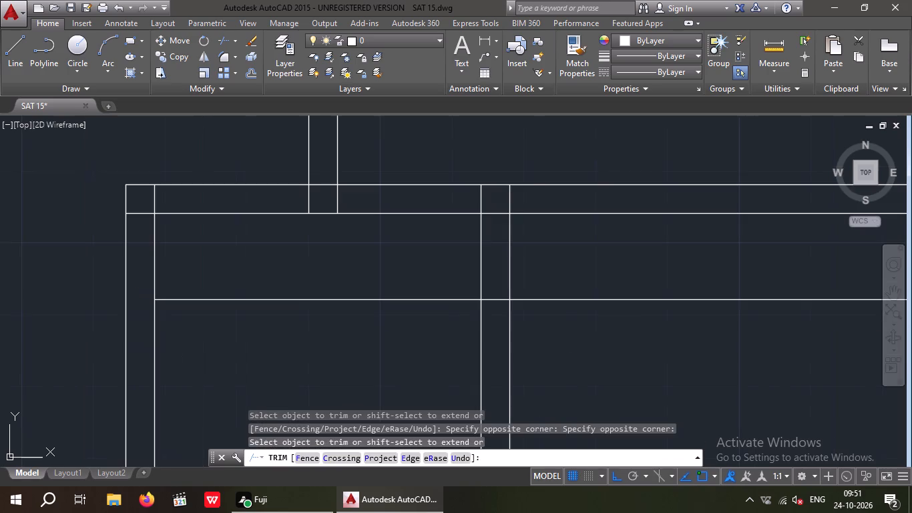
drag(379, 355, 329, 333)
click(314, 248)
scroll(320, 254, down, 2)
scroll(476, 289, up, 2)
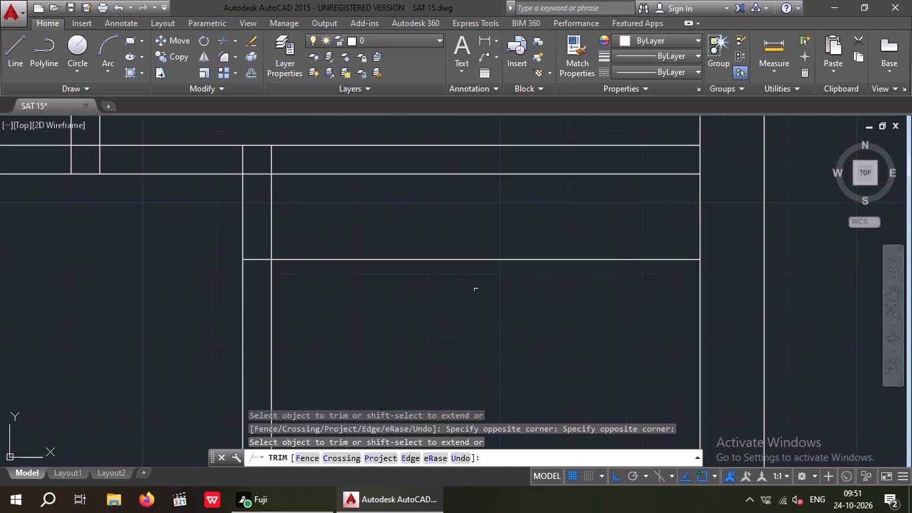
drag(491, 319, 467, 299)
click(430, 215)
scroll(437, 270, down, 1)
drag(413, 301, 347, 332)
click(268, 347)
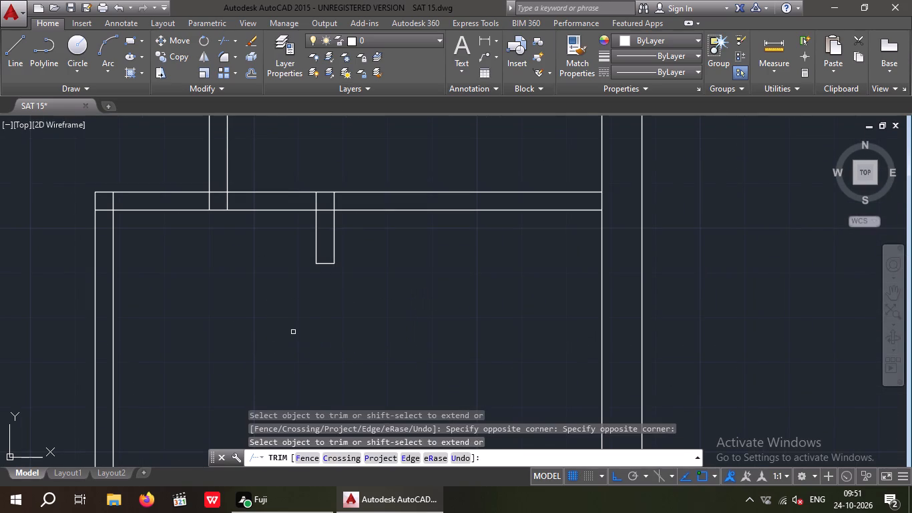
Trim the overlapping lines where the stub wall joins the horizontal partition.
scroll(368, 288, down, 2)
middle_drag(369, 288, 427, 291)
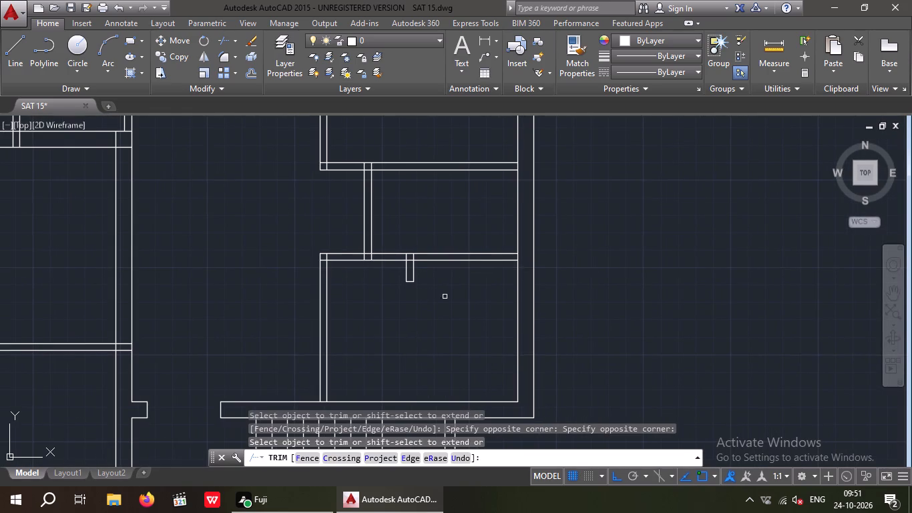
scroll(401, 264, up, 3)
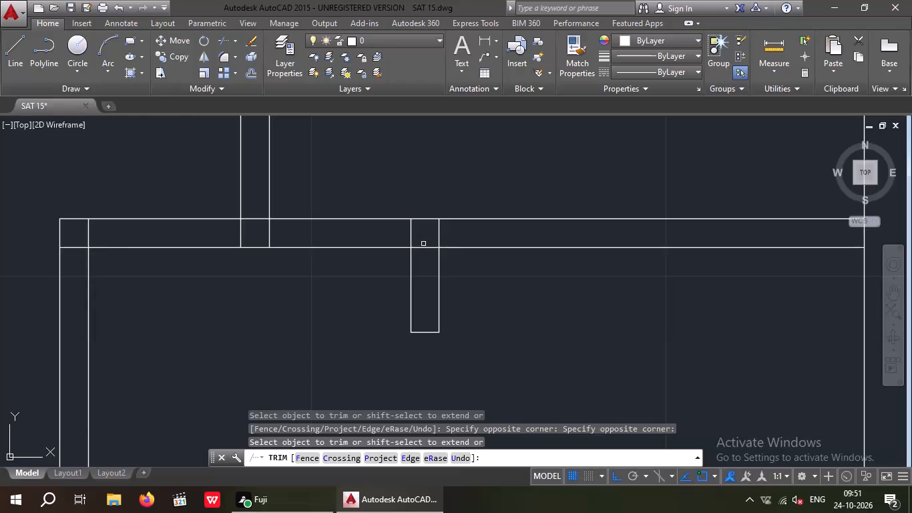
scroll(425, 242, up, 3)
drag(433, 293, 403, 255)
click(397, 230)
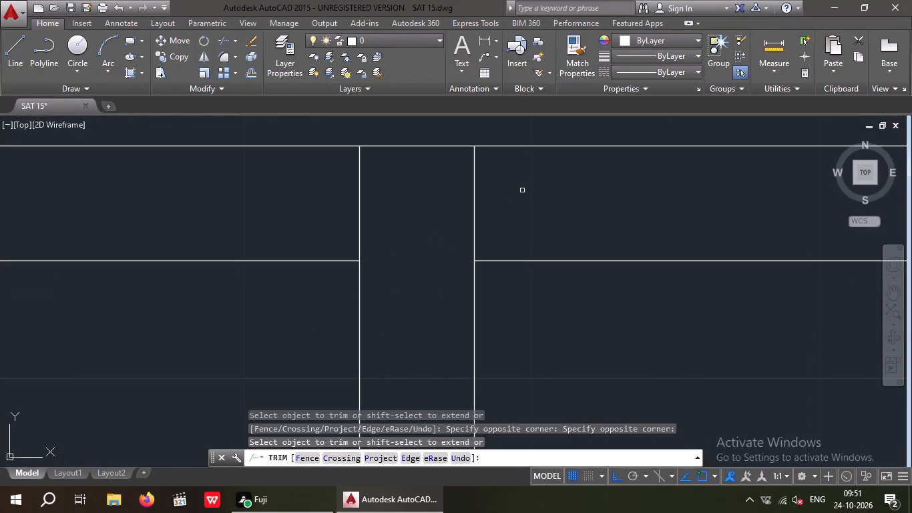
drag(523, 188, 421, 210)
click(310, 215)
Trim the outer wall's inner line between the two lines of the horizontal partition at its right end.
scroll(322, 208, down, 4)
middle_drag(395, 269, 358, 277)
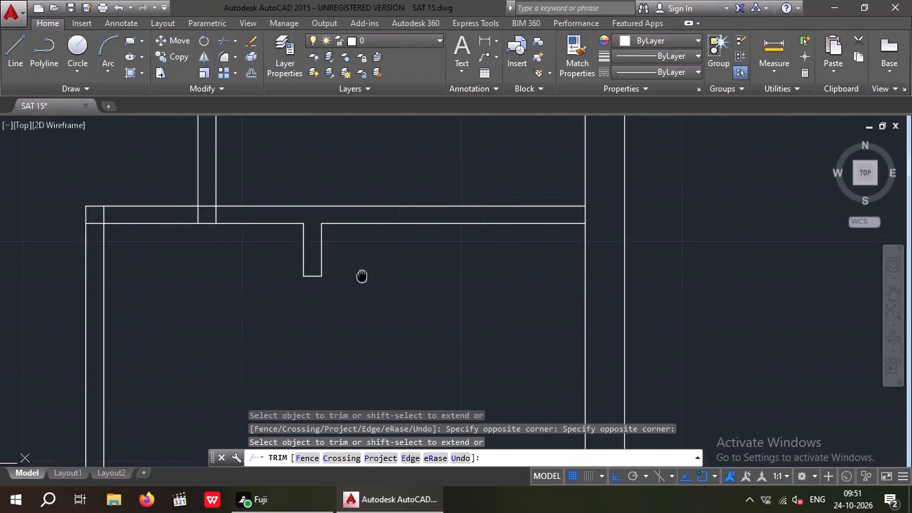
middle_drag(358, 277, 312, 285)
scroll(531, 218, up, 4)
drag(542, 224, 463, 273)
click(432, 267)
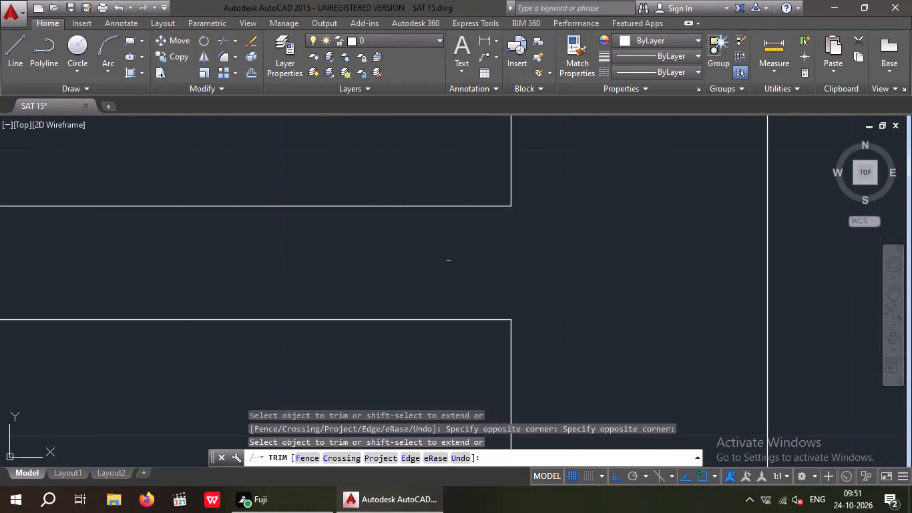
Trim the upper line of the wall above the staircase between the two lines of the vertical partition meeting it.
scroll(450, 257, down, 4)
middle_drag(405, 301, 448, 230)
scroll(451, 219, down, 3)
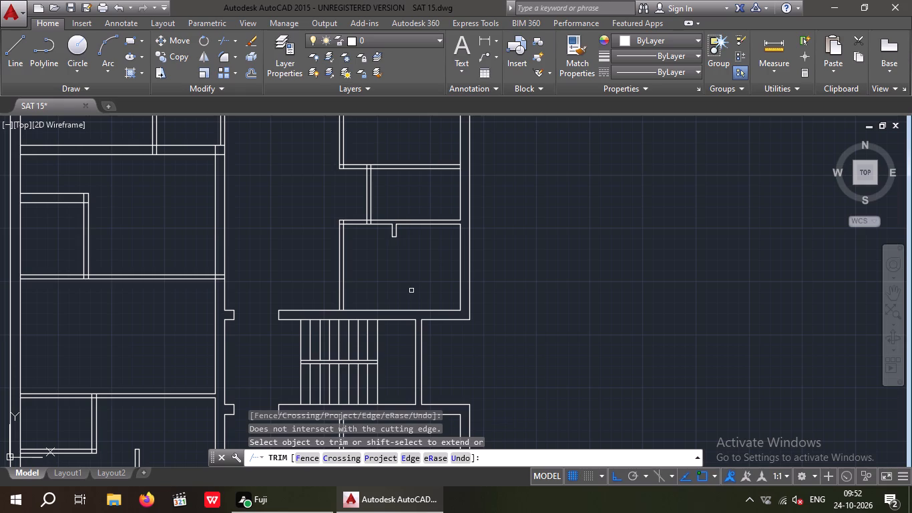
scroll(346, 302, up, 5)
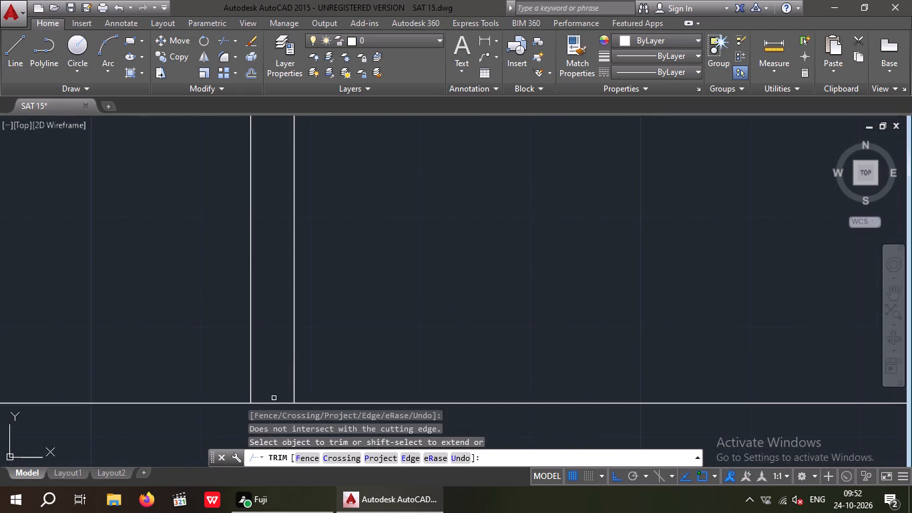
middle_drag(282, 381, 324, 279)
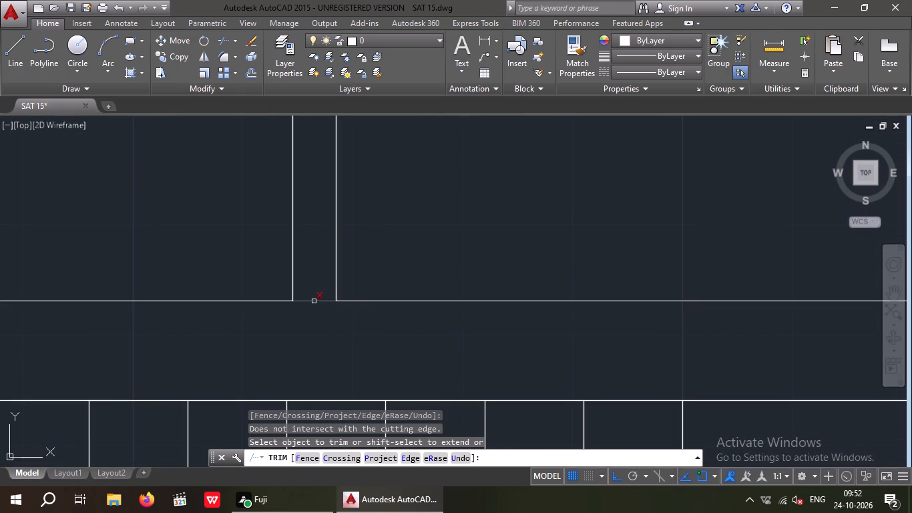
click(314, 301)
scroll(314, 300, down, 3)
middle_drag(459, 234, 262, 333)
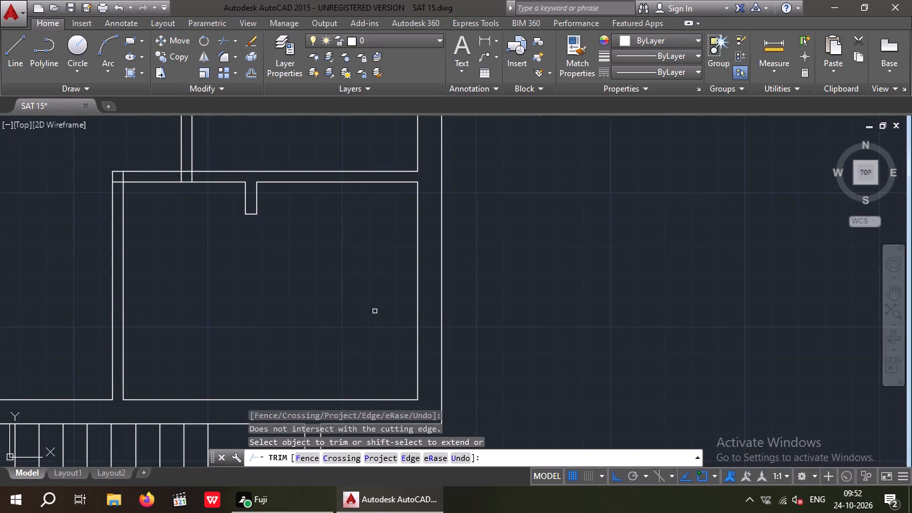
Offset the lower and right inner wall lines of the room above the staircase 2' into the room.
middle_drag(377, 309, 365, 319)
key(Escape)
key(Escape)
key(Escape)
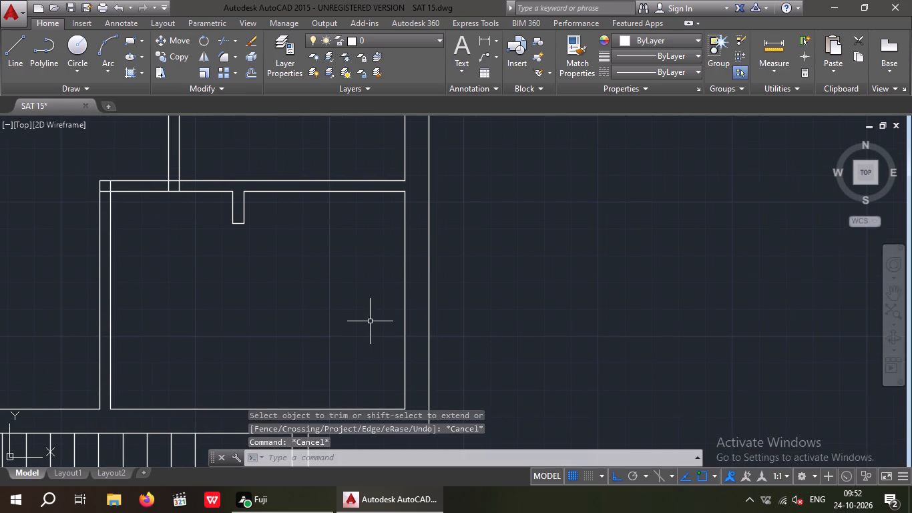
key(o)
key(Return)
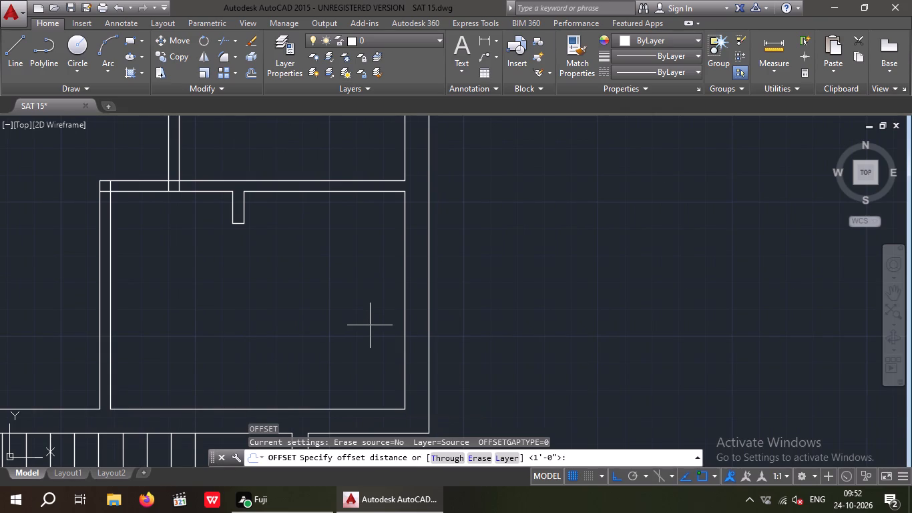
key(2)
key(apostrophe)
key(Return)
middle_drag(343, 349, 361, 291)
click(326, 349)
click(320, 317)
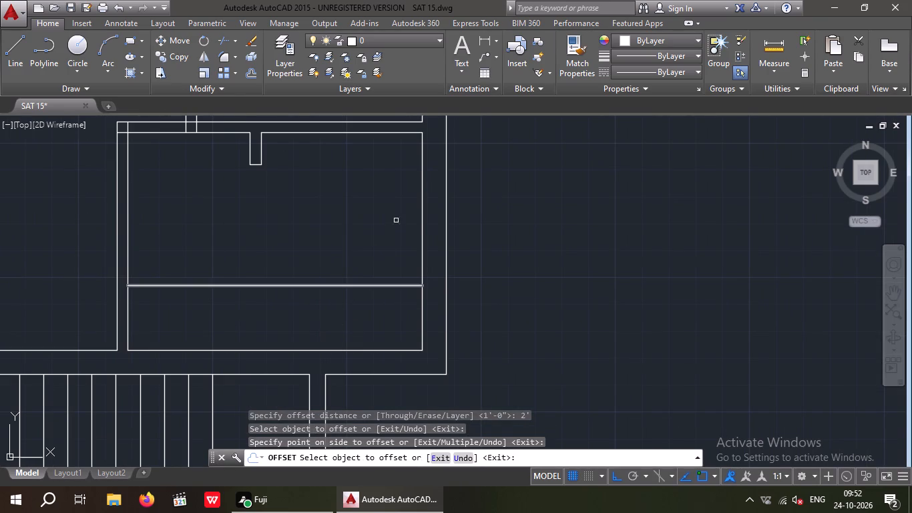
drag(424, 205, 413, 206)
click(345, 231)
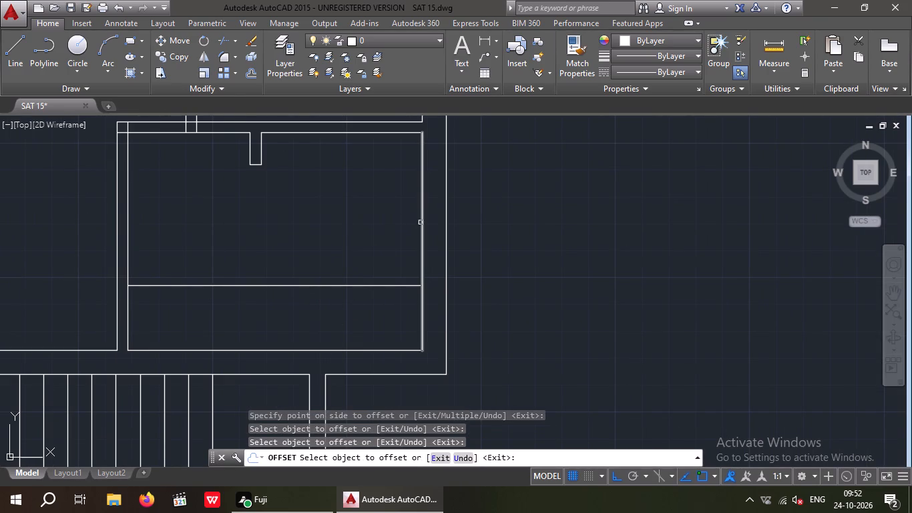
drag(422, 220, 385, 226)
click(333, 242)
key(Escape)
key(Escape)
key(Escape)
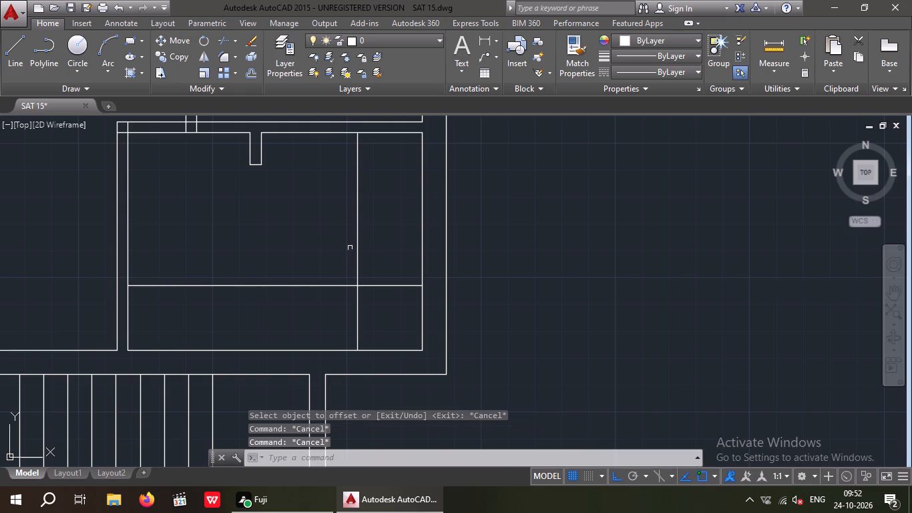
Trim the two offset lines beyond their crossing so they meet in a corner inside the room.
key(t)
key(r)
key(space)
key(space)
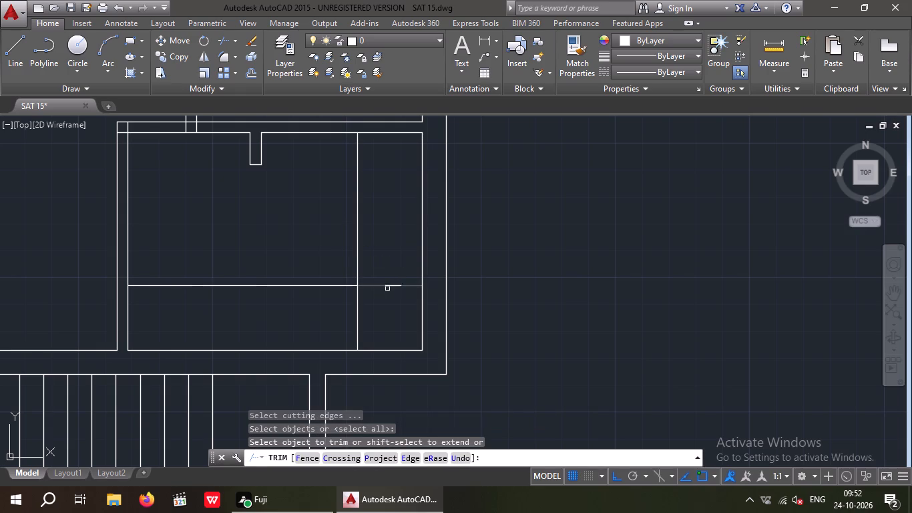
drag(394, 263, 394, 307)
click(394, 307)
drag(395, 310, 381, 273)
click(380, 259)
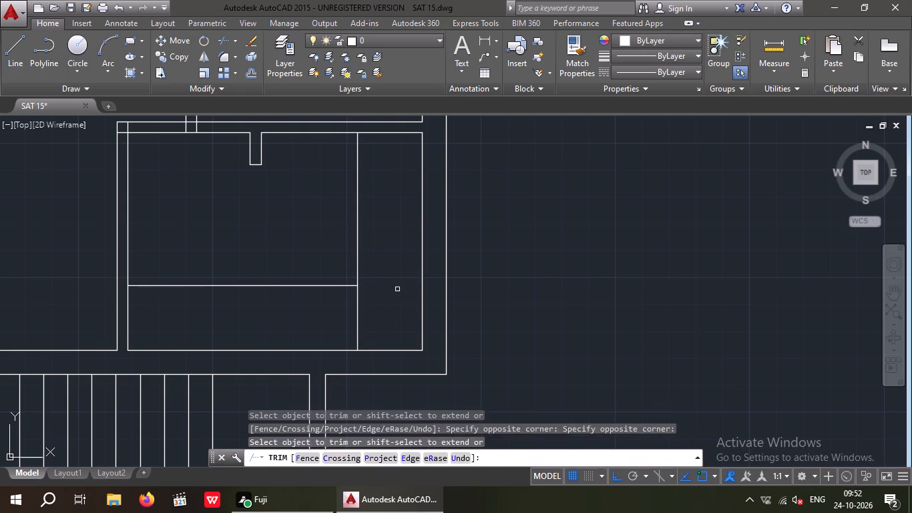
drag(399, 291, 312, 333)
click(302, 333)
scroll(322, 317, down, 2)
middle_drag(312, 272, 387, 315)
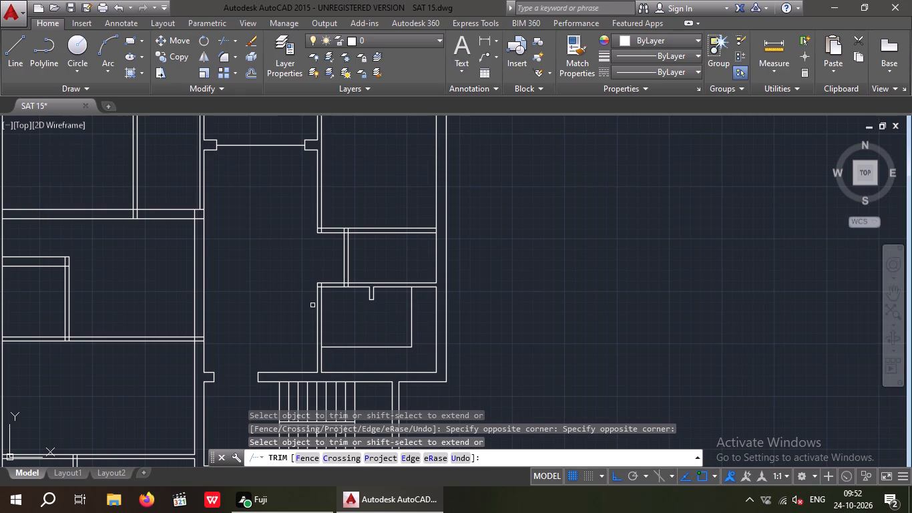
key(Escape)
key(Escape)
Measure the door opening between the horizontal partition and the wall end in the building's bottom-right room.
scroll(322, 287, down, 2)
middle_drag(326, 325, 331, 275)
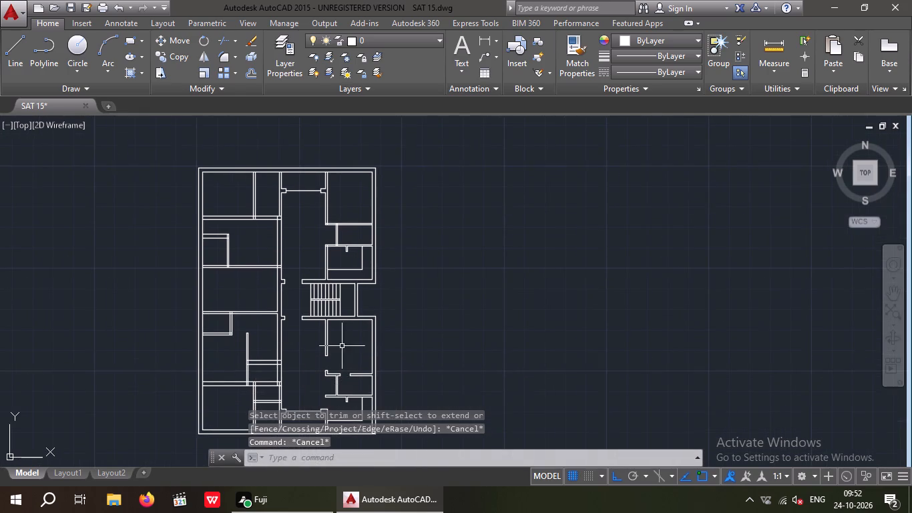
middle_drag(343, 345, 341, 270)
scroll(340, 333, up, 5)
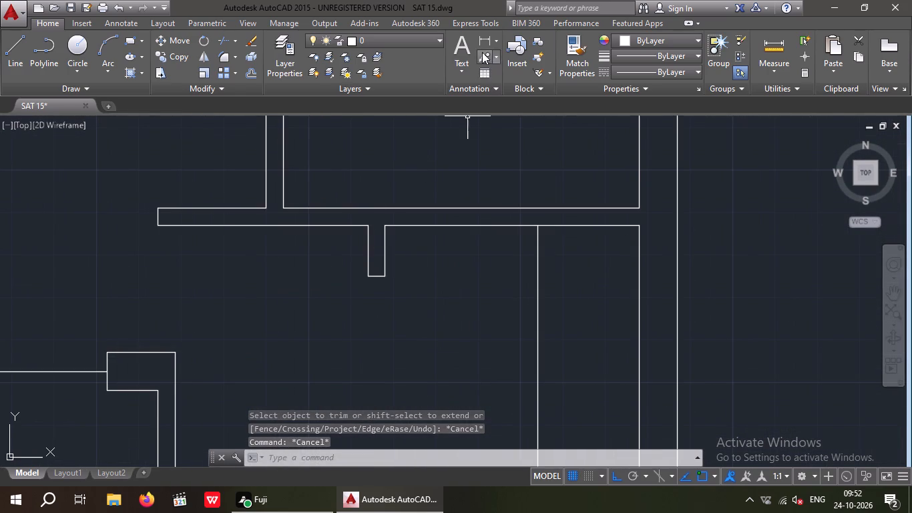
click(482, 36)
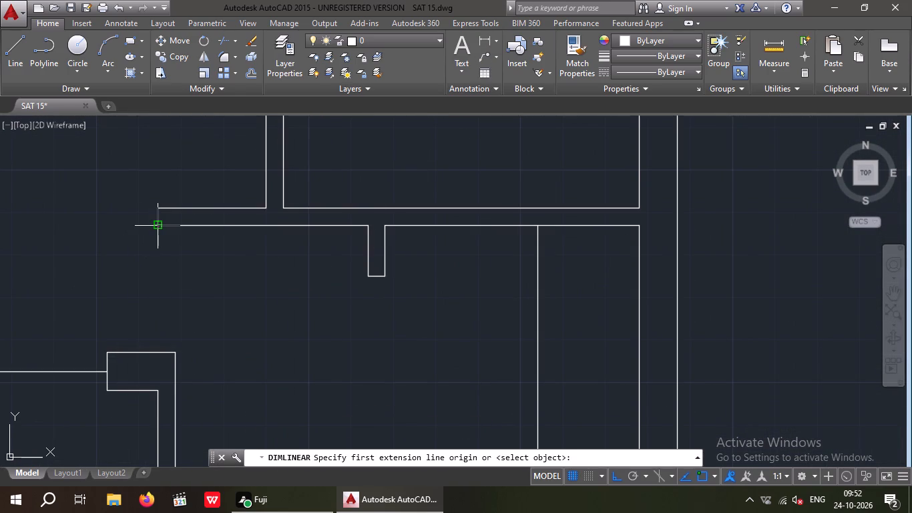
drag(157, 225, 151, 240)
click(153, 354)
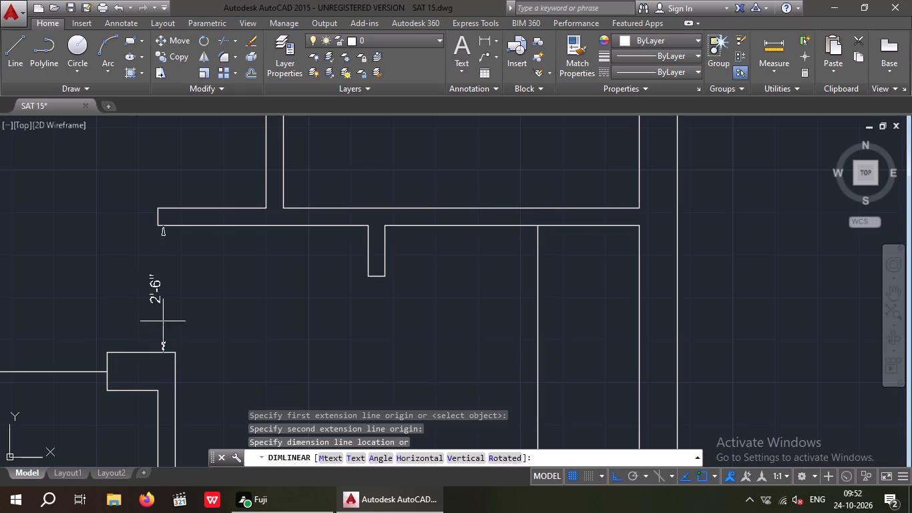
scroll(152, 295, up, 1)
key(Escape)
Offset the lower line of the horizontal partition in the room above the staircase 2'6" downward.
scroll(195, 297, down, 4)
middle_drag(253, 308, 264, 347)
scroll(256, 321, down, 1)
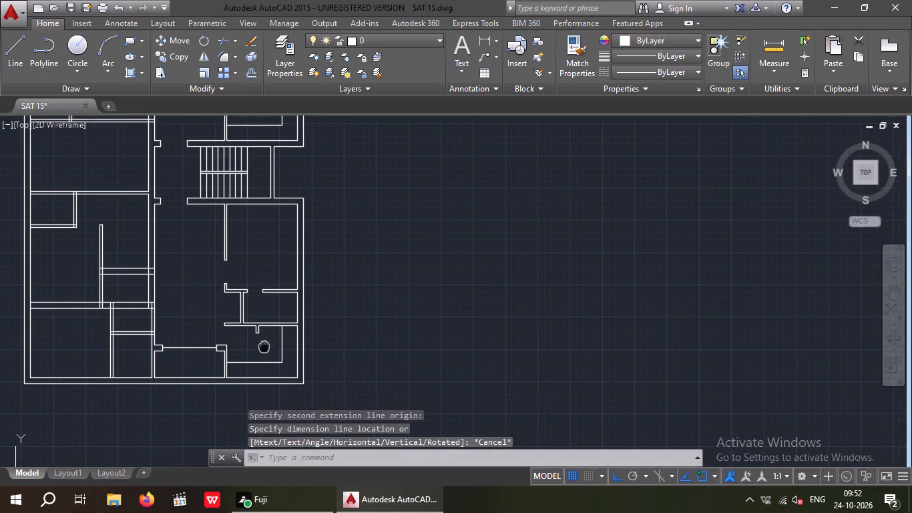
scroll(262, 227, down, 1)
middle_drag(260, 256, 255, 366)
scroll(234, 269, up, 3)
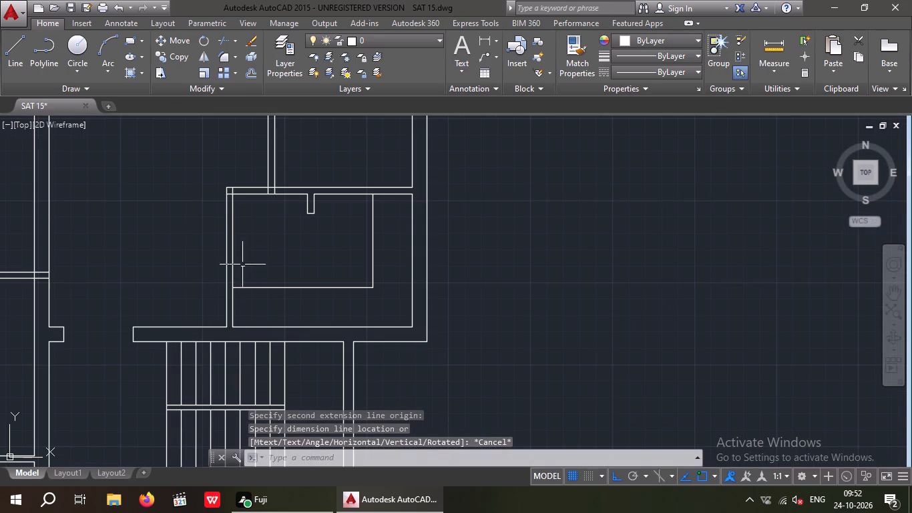
key(Escape)
key(Escape)
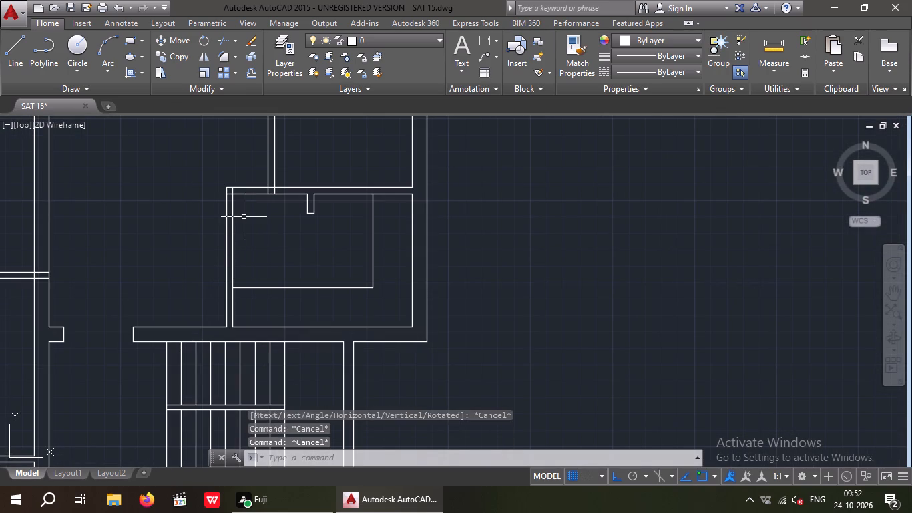
key(o)
key(Return)
key(2)
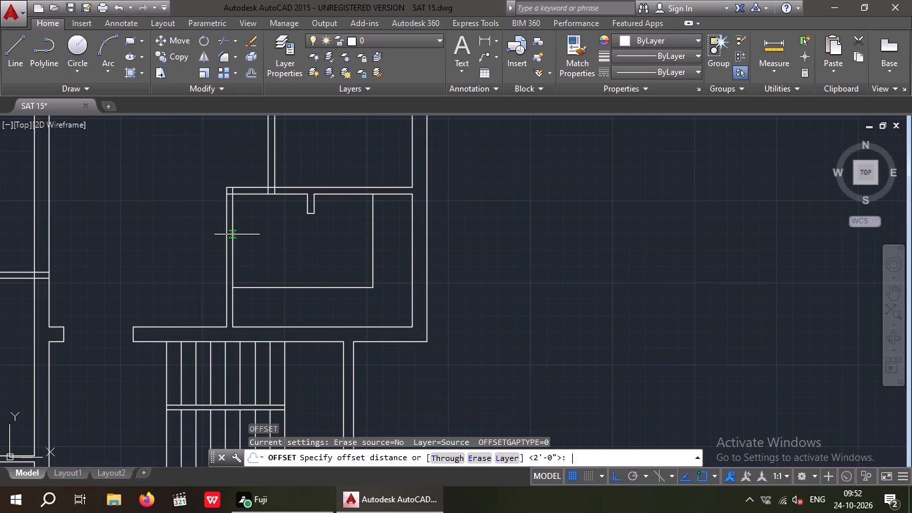
key(apostrophe)
key(6)
key(shift+quotedbl)
key(Return)
scroll(234, 194, up, 3)
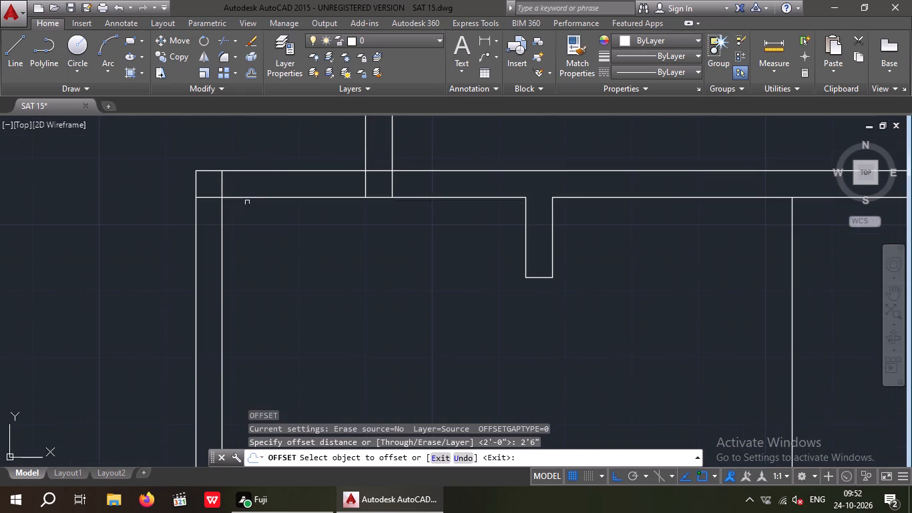
drag(258, 198, 250, 243)
click(249, 280)
scroll(254, 277, down, 3)
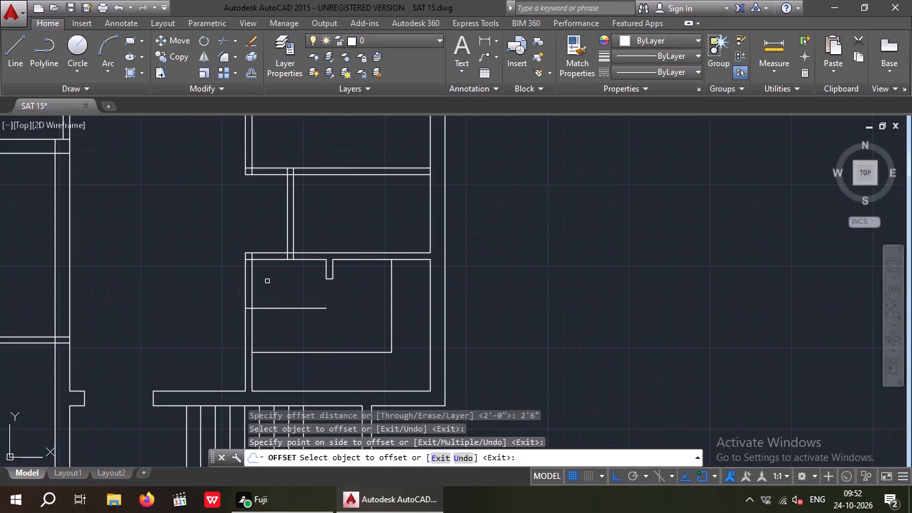
key(Escape)
key(Escape)
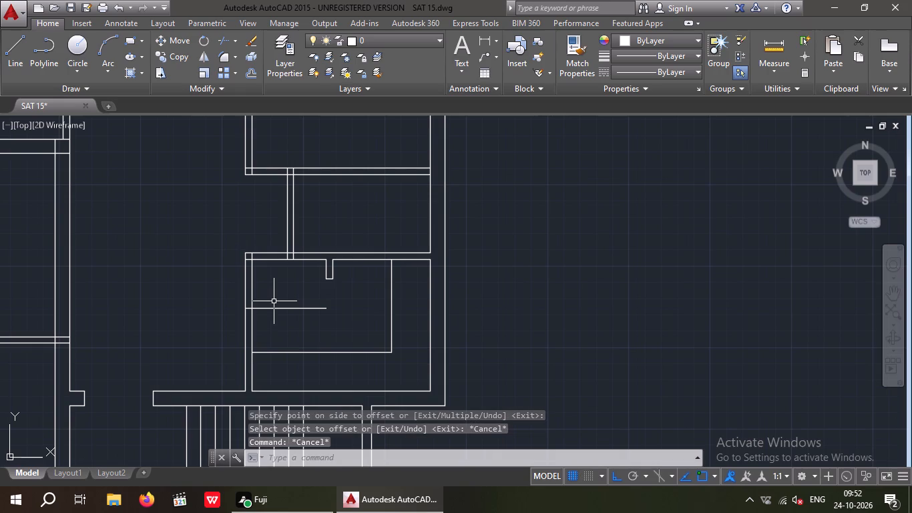
Trim the offset line inside the room, leaving only the piece across the left partition wall.
key(t)
text(R)
key(space)
key(space)
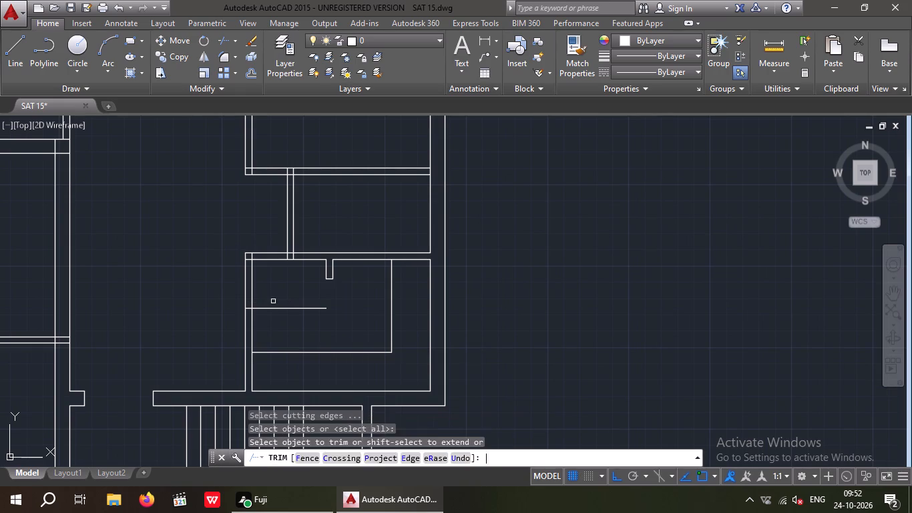
drag(294, 321, 267, 310)
drag(279, 293, 273, 297)
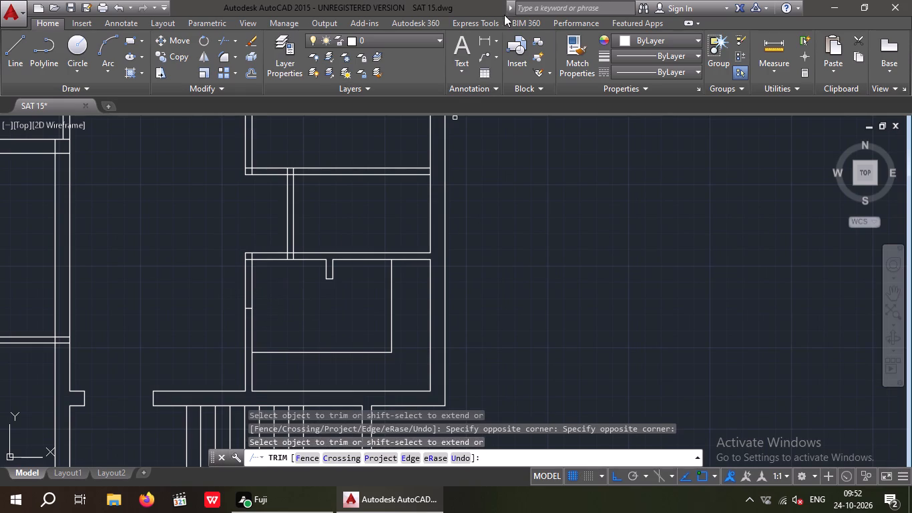
Measure the distance from the horizontal partition down to the short line across the left partition wall.
click(485, 42)
scroll(253, 267, up, 4)
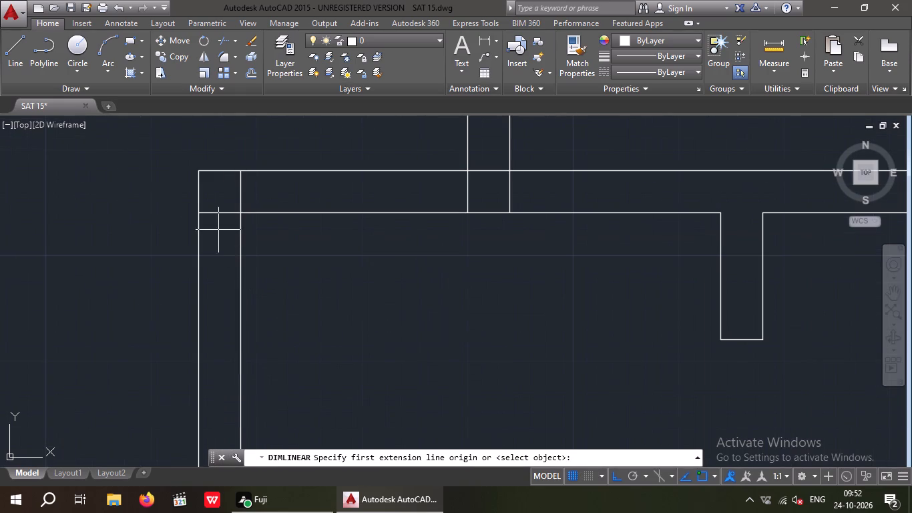
click(242, 211)
scroll(250, 224, down, 4)
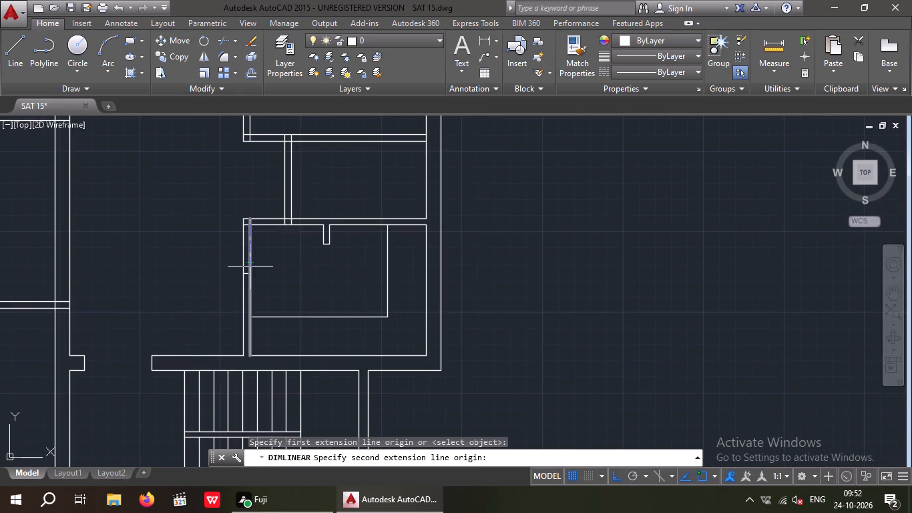
scroll(250, 267, up, 4)
click(236, 315)
scroll(266, 262, down, 3)
key(Escape)
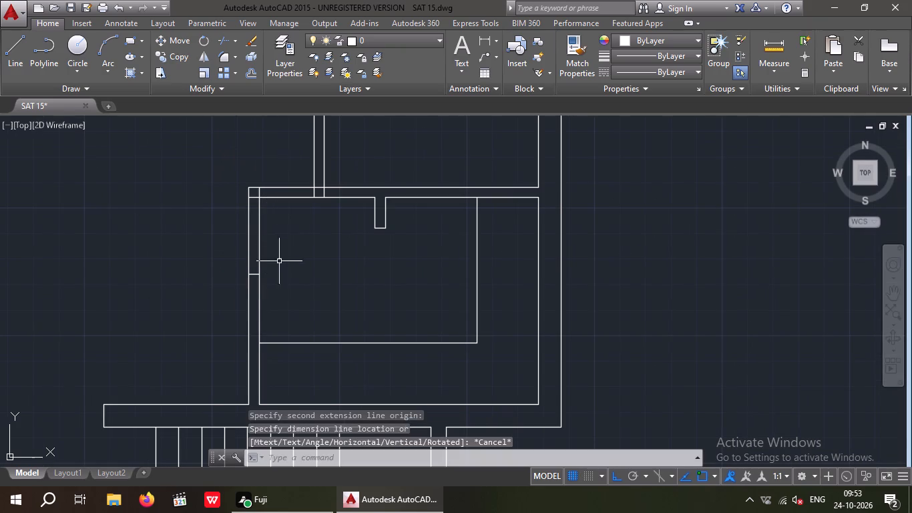
key(Escape)
key(Escape)
key(Escape)
Trim the left partition wall's lines from the horizontal partition down to the short cross line to form a 2'6" opening.
key(t)
key(r)
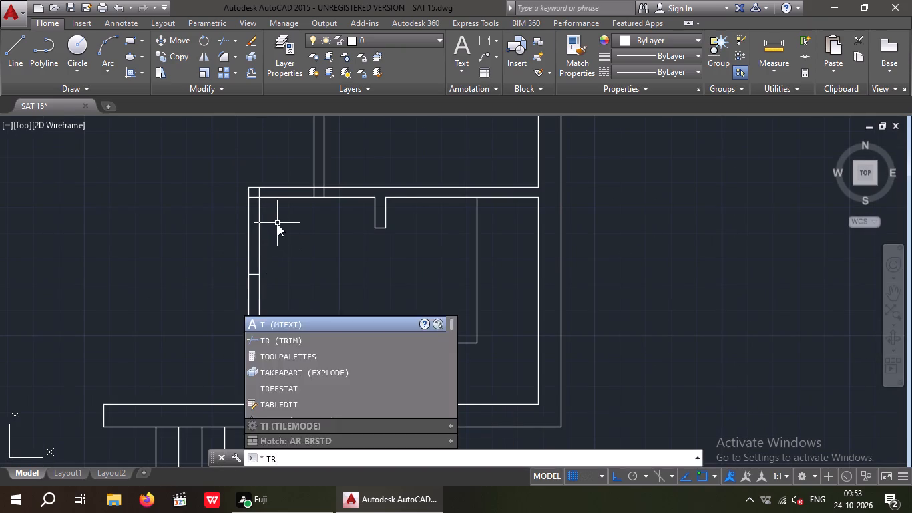
key(space)
key(space)
scroll(258, 196, up, 4)
drag(283, 171, 240, 186)
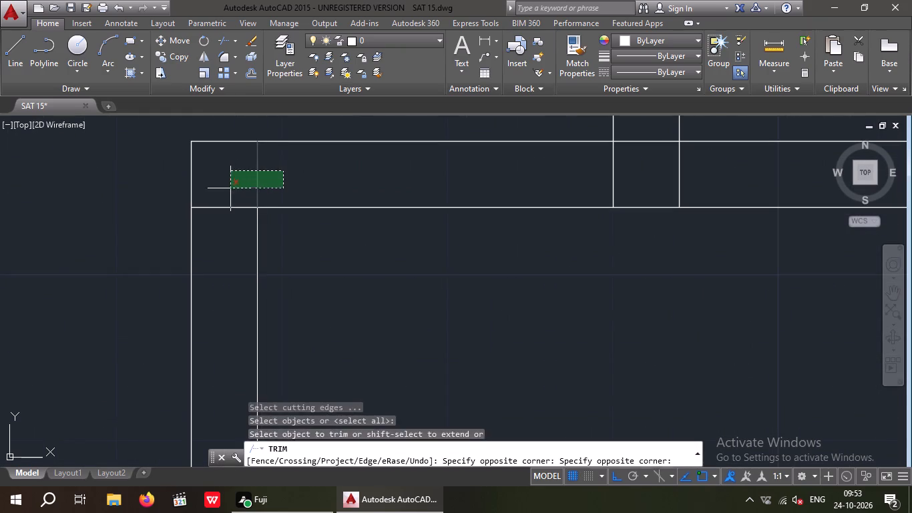
click(230, 188)
scroll(241, 175, down, 3)
drag(268, 217, 232, 239)
drag(166, 245, 176, 247)
scroll(222, 218, down, 2)
Trim the overlapping lines where the vertical partition meets the horizontal partition above the new opening.
middle_drag(231, 225, 270, 245)
scroll(302, 220, up, 3)
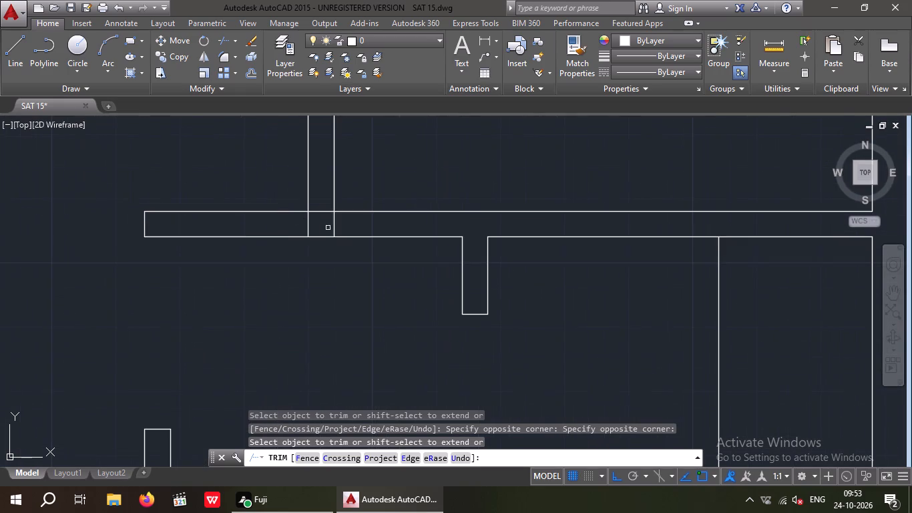
scroll(330, 217, up, 4)
drag(358, 216, 211, 294)
click(174, 289)
drag(298, 239, 280, 234)
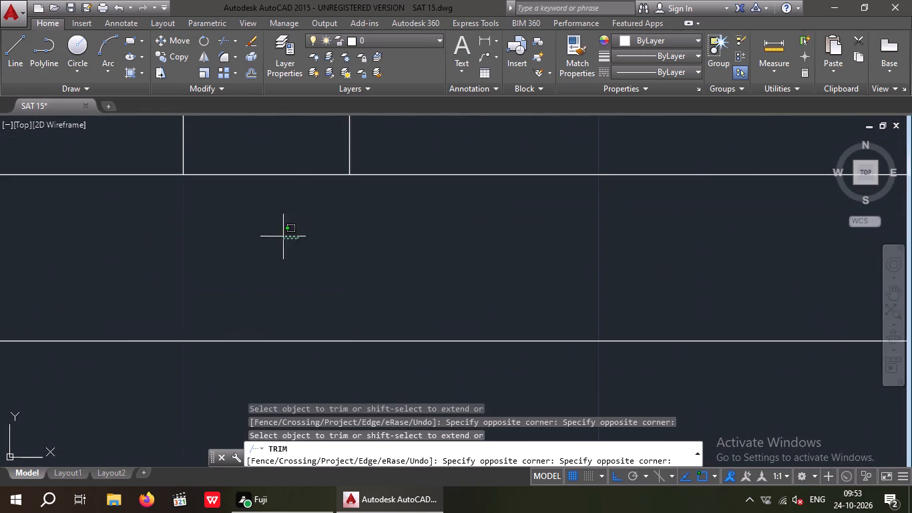
click(252, 151)
scroll(260, 221, down, 5)
scroll(249, 277, down, 2)
middle_drag(254, 299, 251, 253)
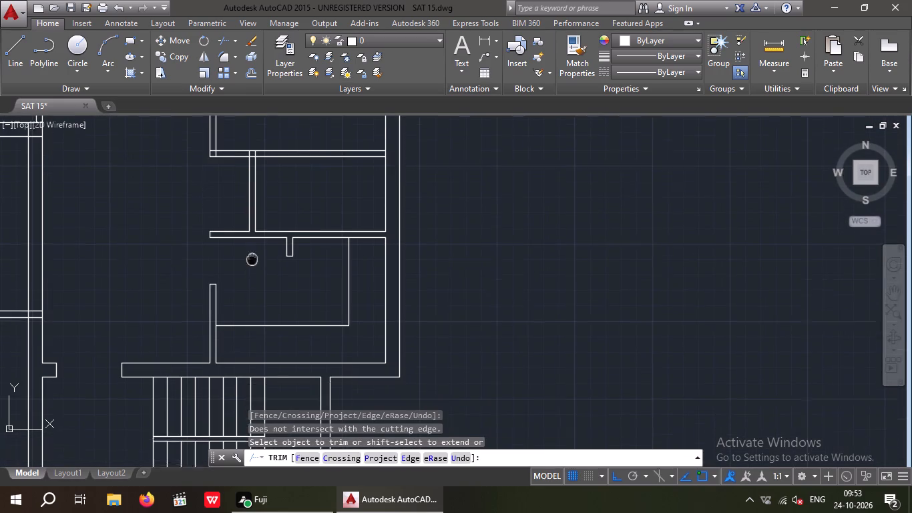
middle_drag(251, 253, 250, 231)
scroll(224, 261, down, 1)
middle_drag(224, 261, 209, 307)
key(Escape)
key(Escape)
key(Escape)
key(Escape)
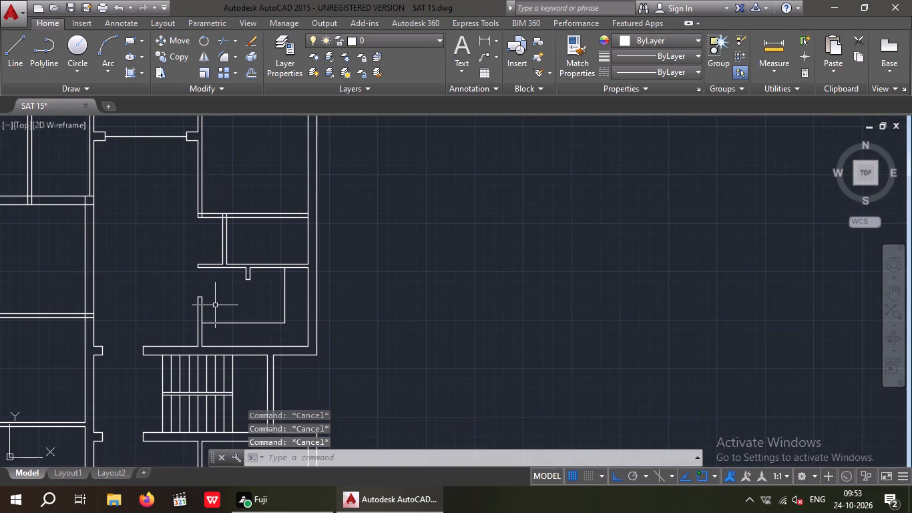
Offset the right face of the short vertical partition 9" to the right, into the small room above the counter room.
key(o)
key(Return)
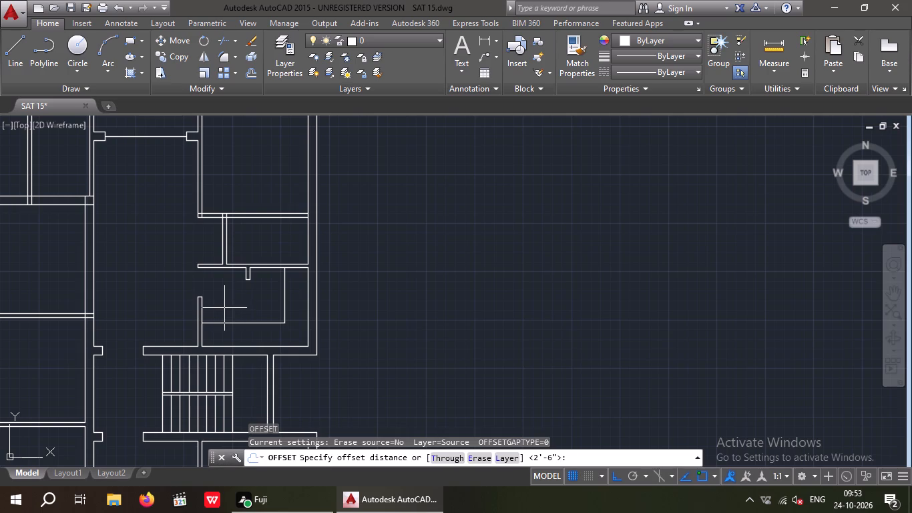
key(9)
key(shift+quotedbl)
key(Return)
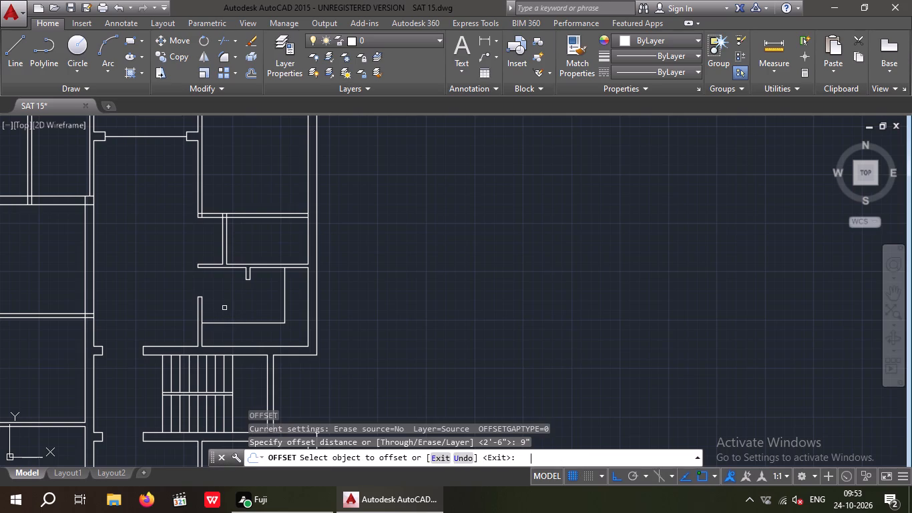
scroll(224, 210, up, 2)
scroll(228, 223, down, 4)
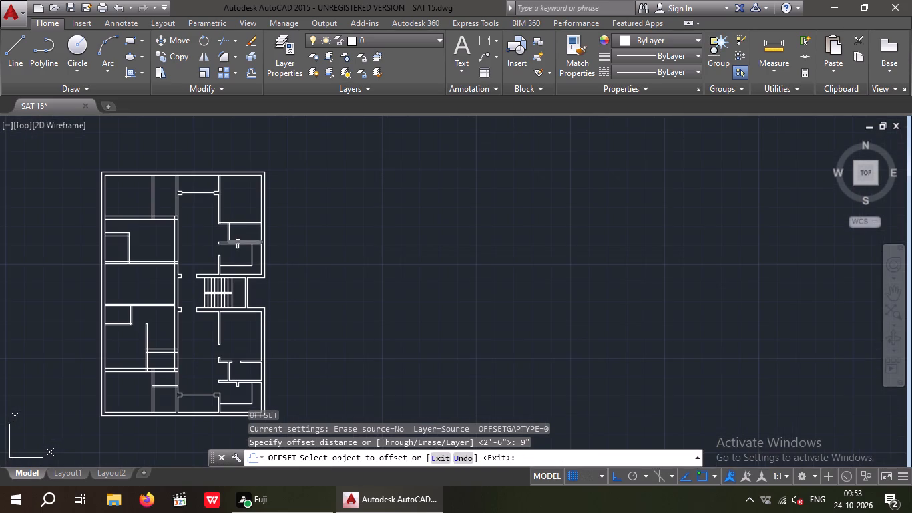
scroll(232, 375, up, 3)
scroll(230, 295, down, 4)
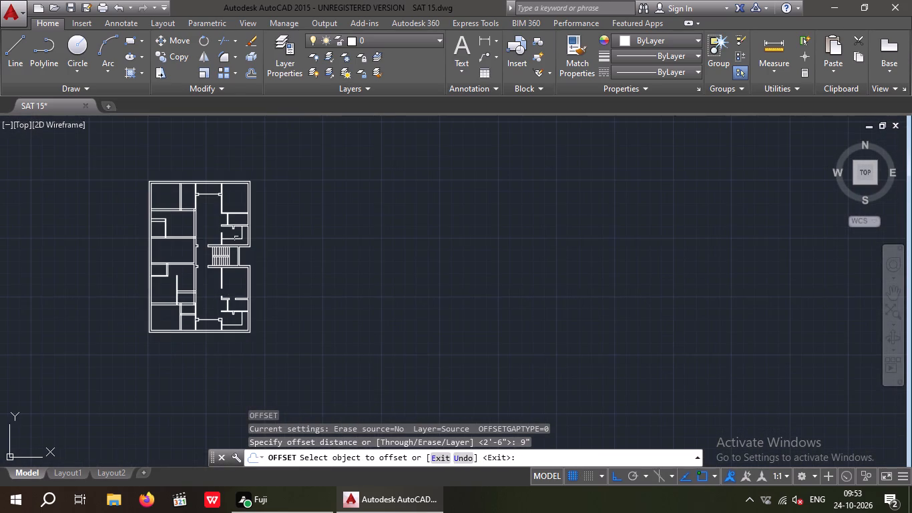
scroll(225, 222, up, 3)
middle_drag(250, 201, 258, 258)
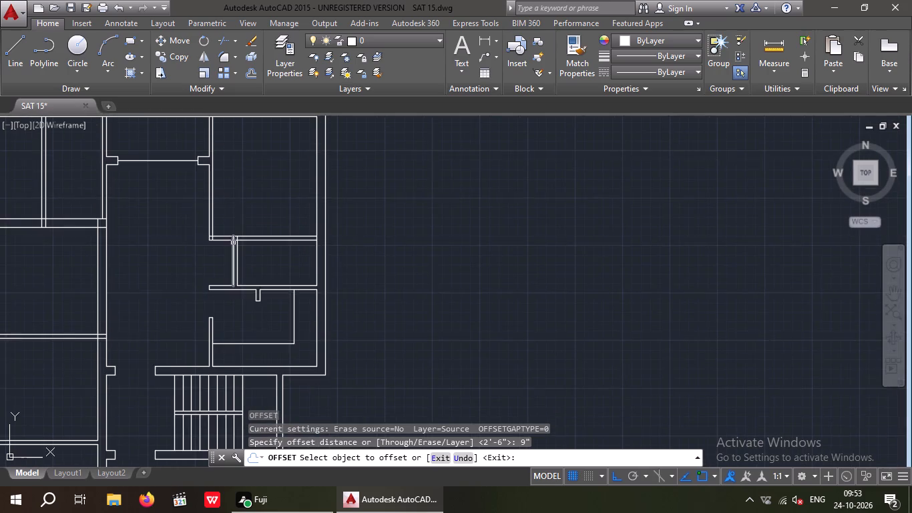
scroll(235, 237, up, 4)
drag(236, 284, 246, 285)
click(276, 282)
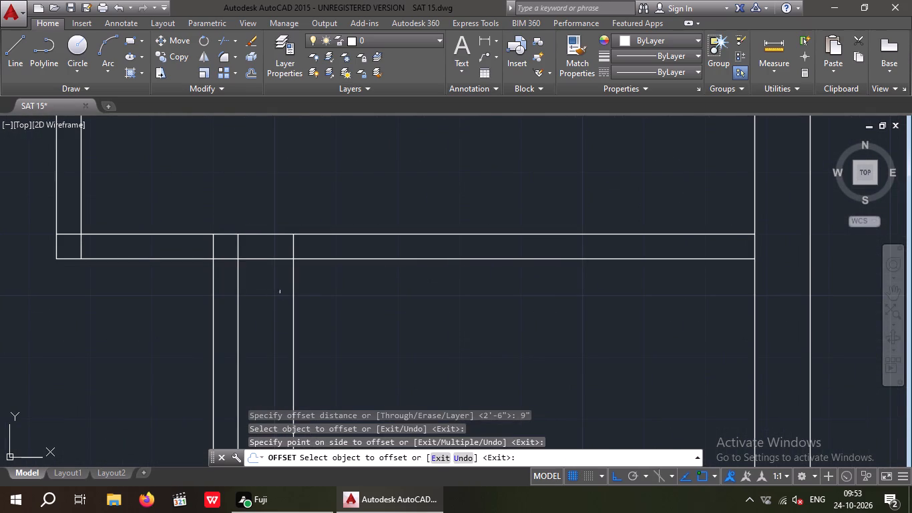
key(Escape)
key(Escape)
Offset the new vertical line 2' further right to mark the other side of the door opening.
key(o)
key(Return)
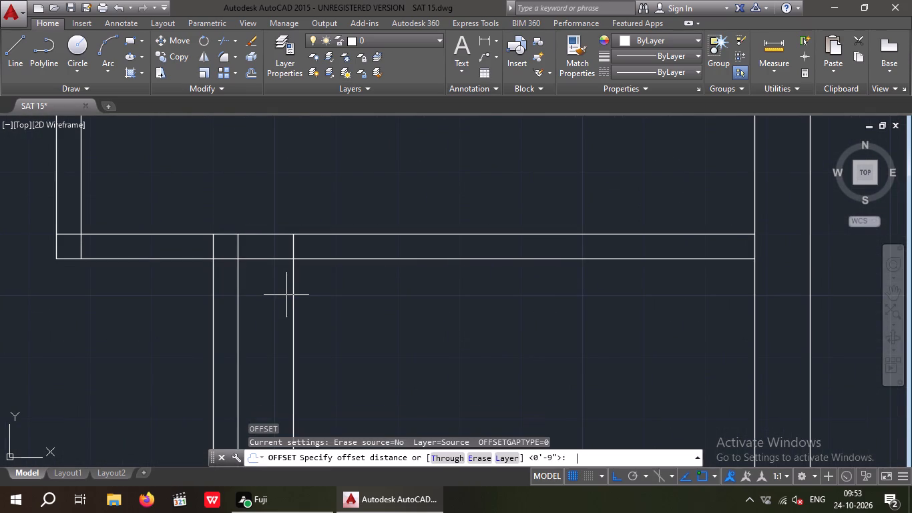
key(2)
key(apostrophe)
key(Return)
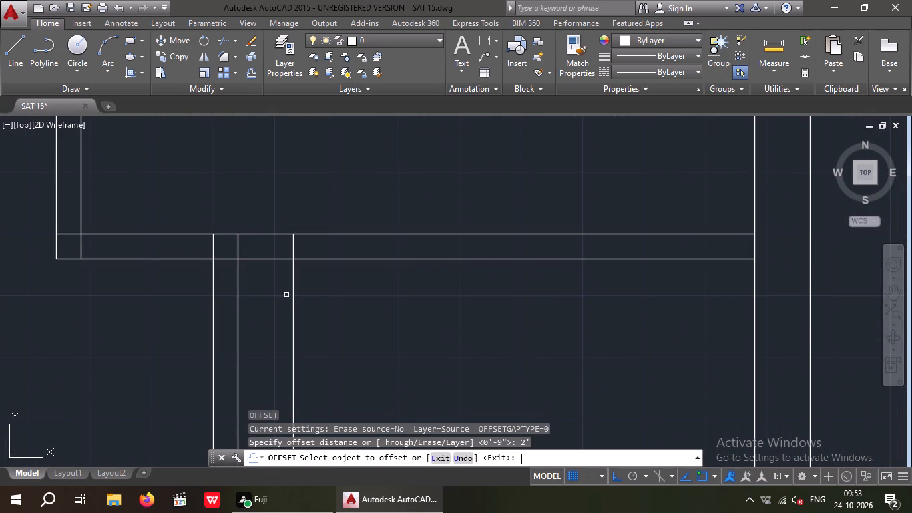
click(292, 294)
click(358, 300)
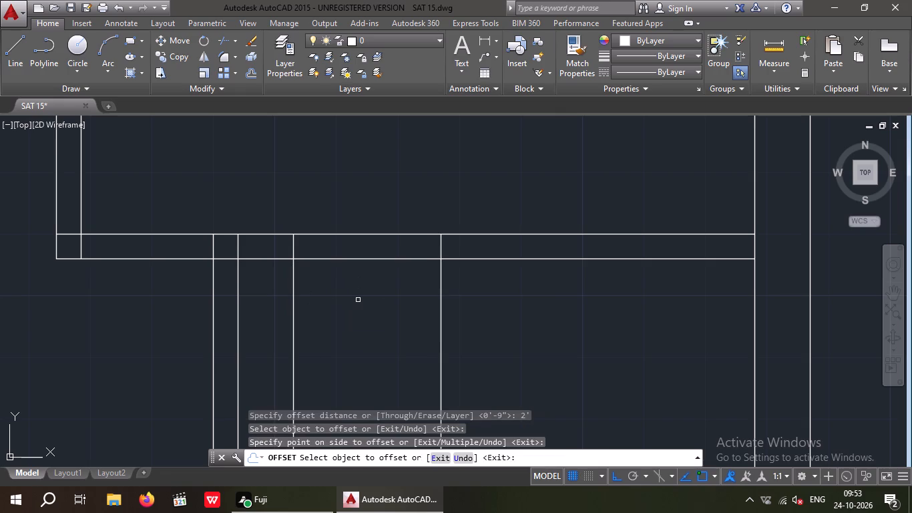
key(Escape)
key(Escape)
key(Escape)
Trim the two offset lines below the horizontal partition and the partition's lines between them to form a 2' opening.
text(TR)
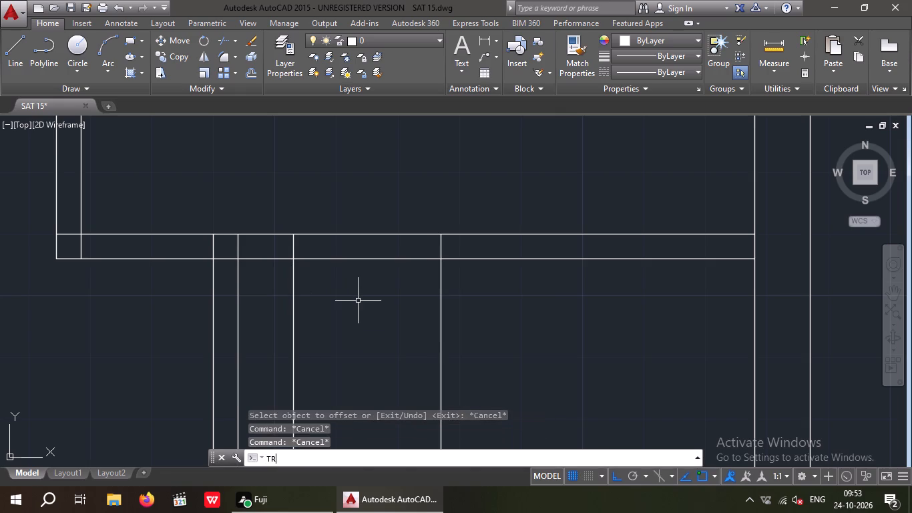
key(space)
key(space)
drag(484, 311, 366, 329)
click(278, 355)
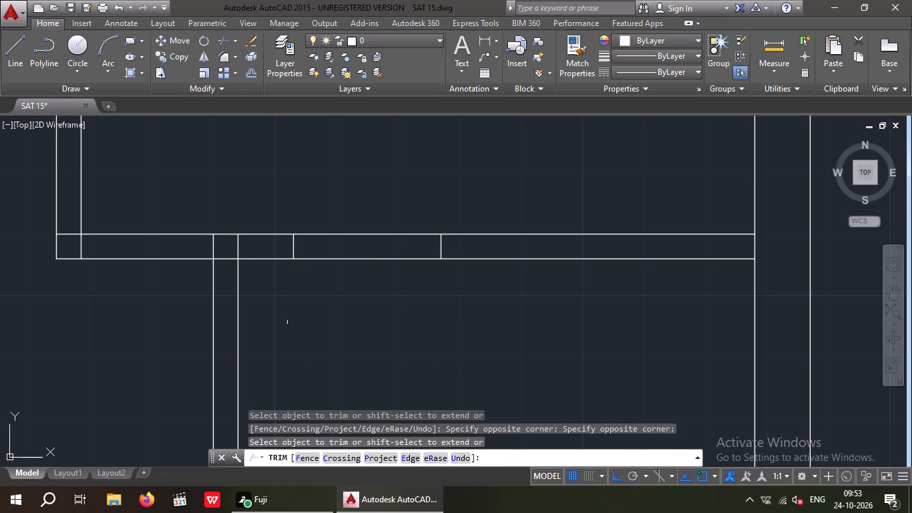
drag(399, 289, 386, 291)
click(359, 206)
Trim the overlapping lines where the short vertical partition meets the horizontal partition beside the 2' opening.
scroll(230, 240, up, 3)
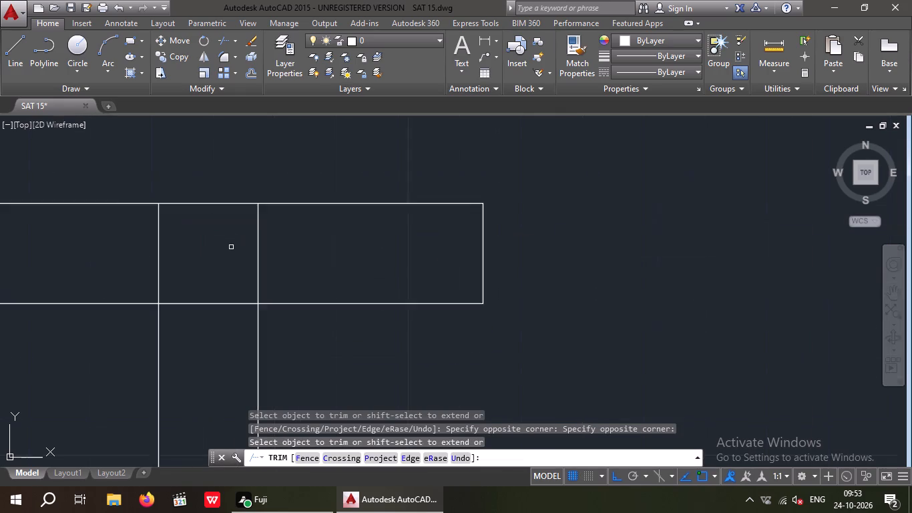
scroll(231, 247, up, 1)
drag(292, 229, 192, 265)
click(95, 262)
drag(234, 361, 181, 299)
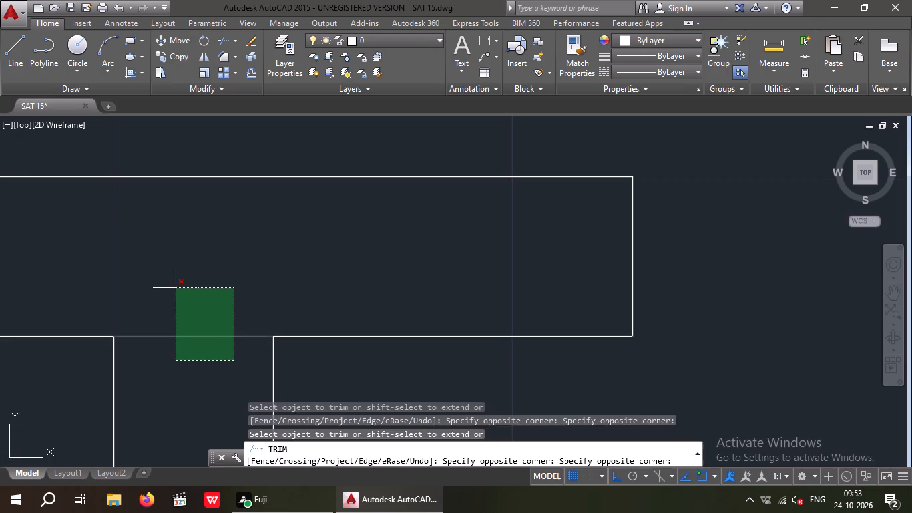
click(170, 275)
Trim the outer wall's inner face line between the horizontal partition's two lines at their junction.
scroll(180, 242, down, 5)
middle_drag(332, 317, 266, 270)
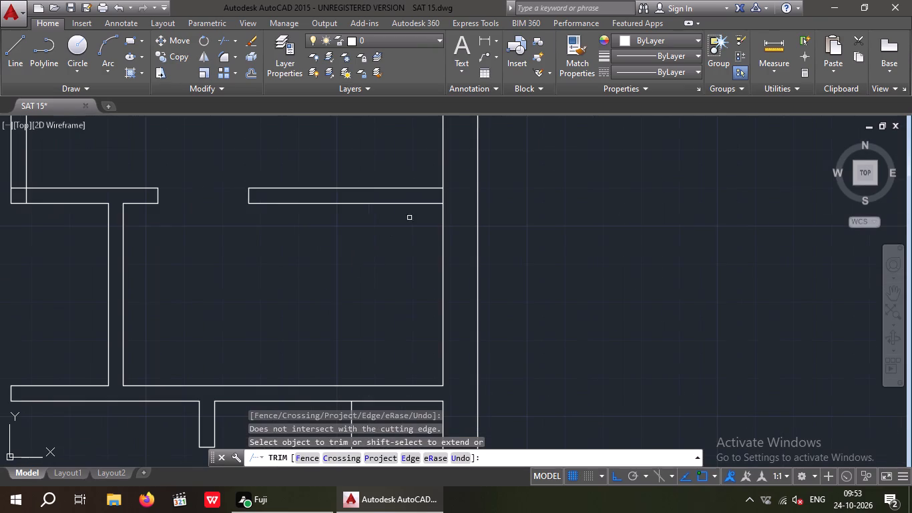
scroll(448, 190, up, 4)
scroll(386, 210, up, 2)
click(618, 202)
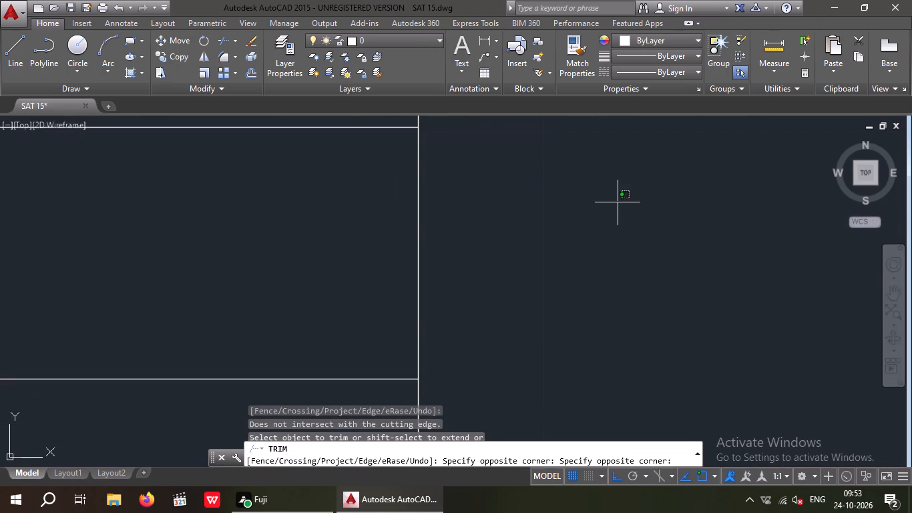
click(85, 242)
scroll(88, 244, down, 5)
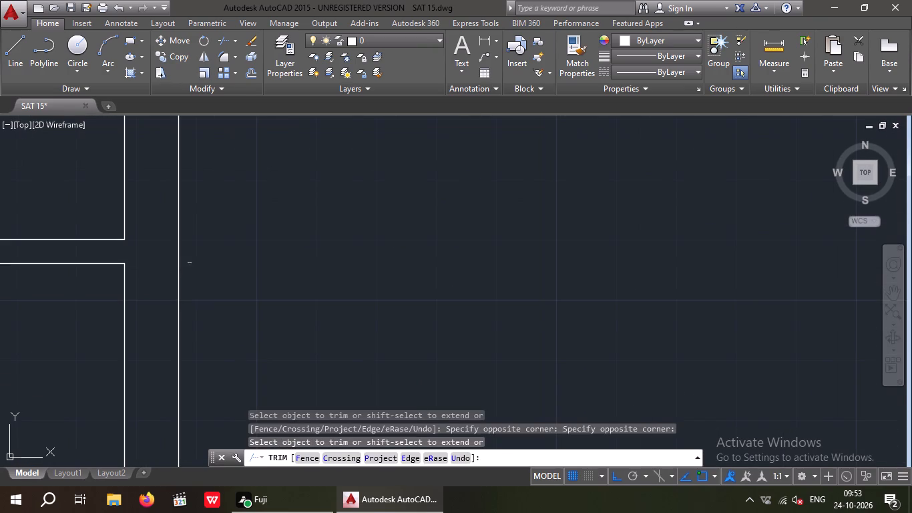
middle_drag(217, 253, 509, 272)
scroll(528, 273, down, 2)
middle_drag(347, 300, 364, 325)
scroll(347, 300, down, 1)
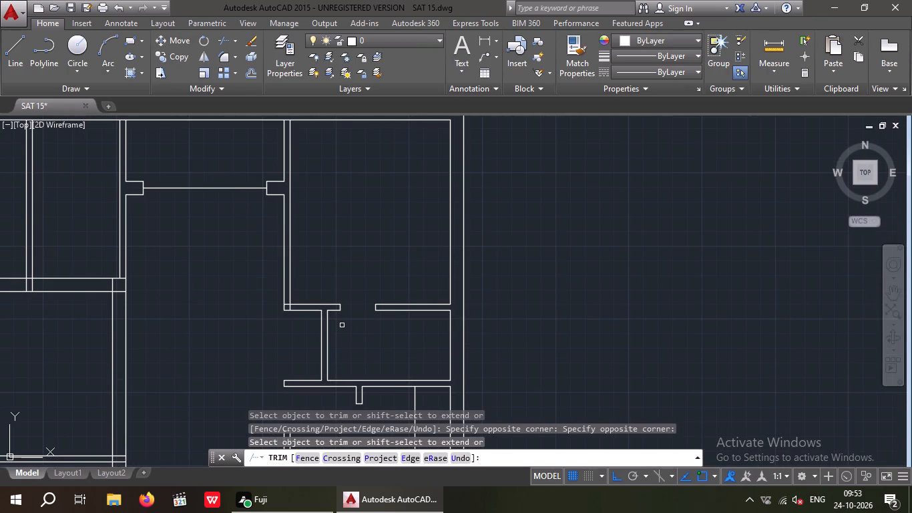
key(Escape)
key(Escape)
key(Escape)
key(Escape)
Offset the upper line of the horizontal partition, left of the 2' opening, 9" upward.
key(o)
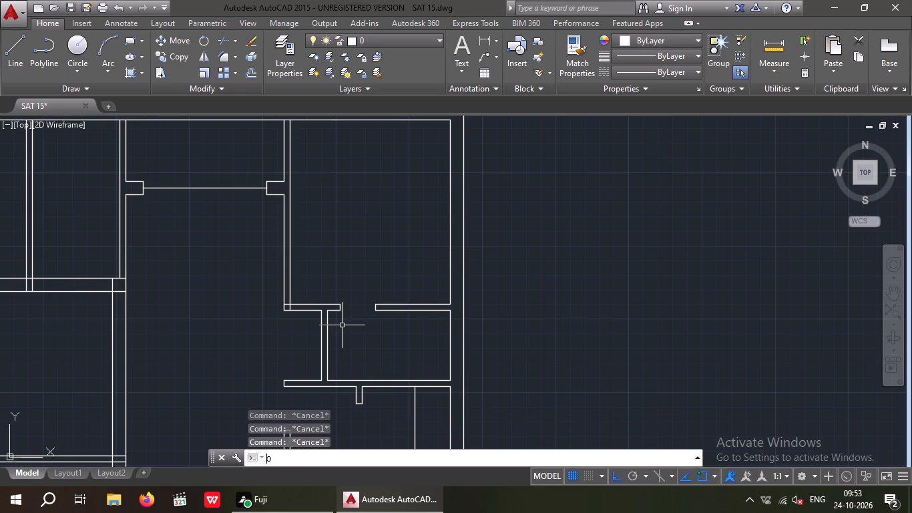
key(Return)
key(9)
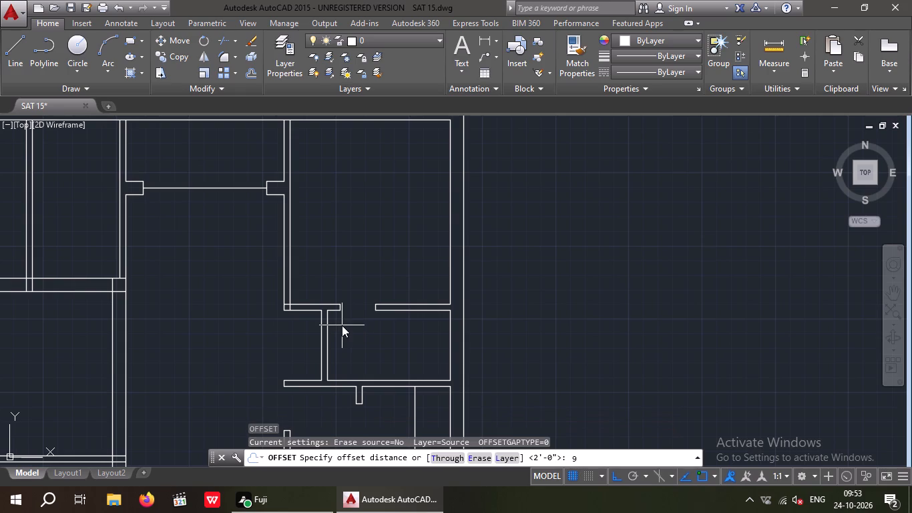
key(shift+quotedbl)
key(Return)
scroll(290, 304, up, 3)
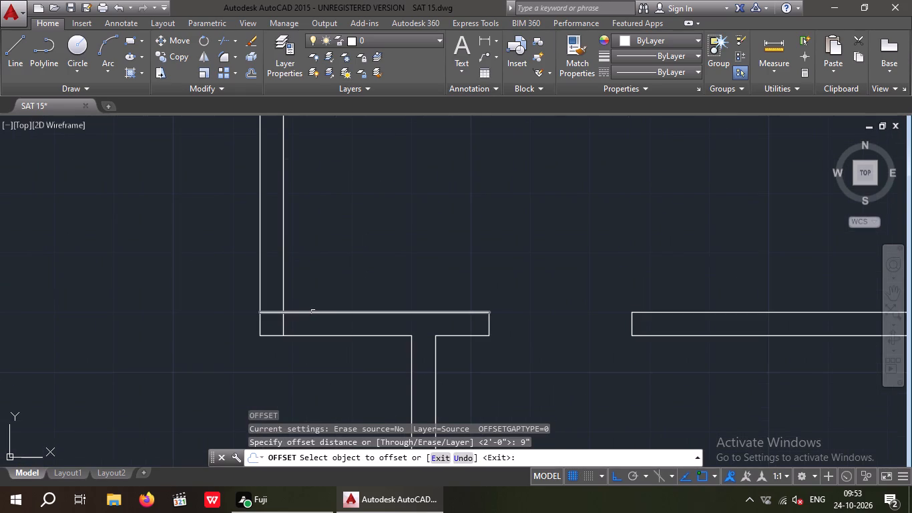
drag(313, 312, 324, 296)
click(336, 264)
key(Escape)
key(Escape)
key(Escape)
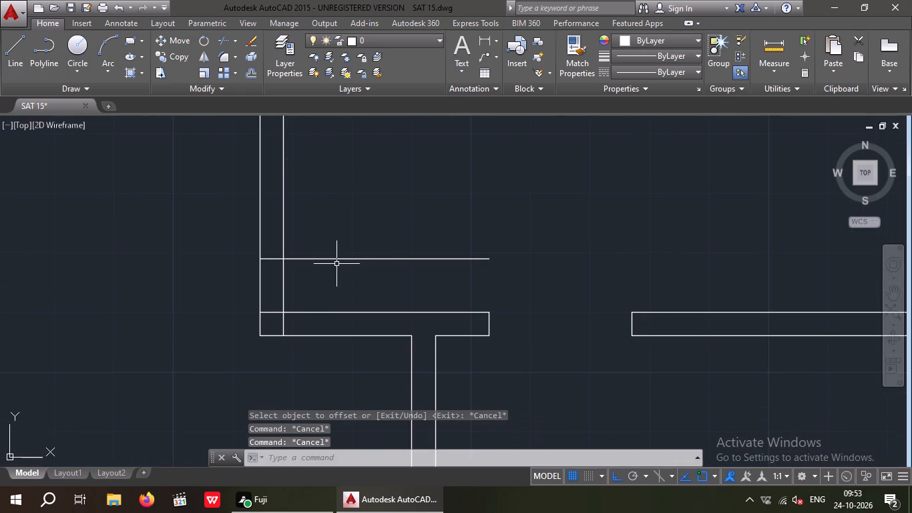
Offset the new horizontal line 3' upward across the upper room's left partition wall.
key(o)
key(Return)
key(3)
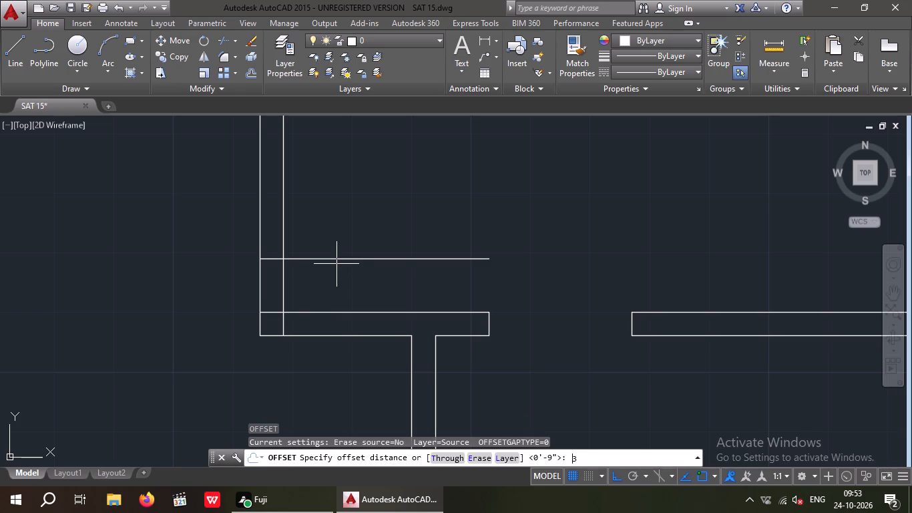
key(apostrophe)
key(Return)
middle_drag(340, 271, 345, 391)
scroll(347, 345, down, 1)
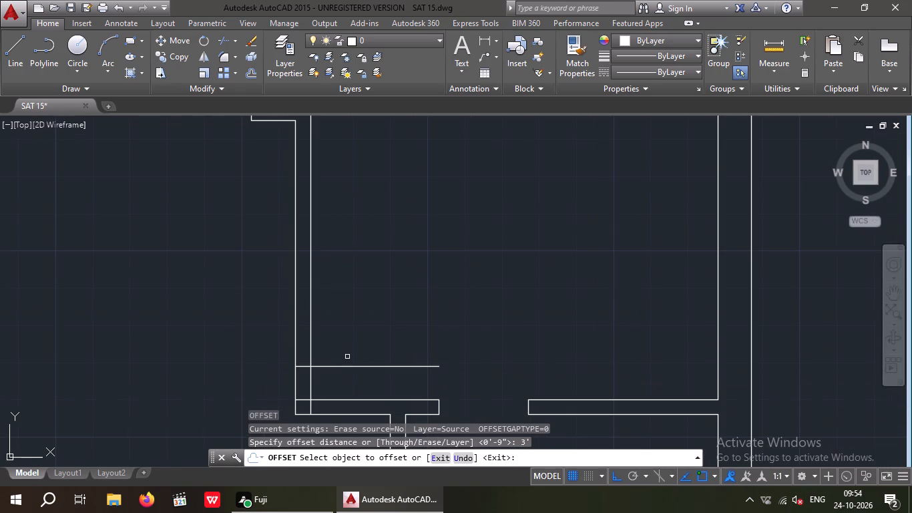
drag(345, 365, 347, 352)
click(357, 293)
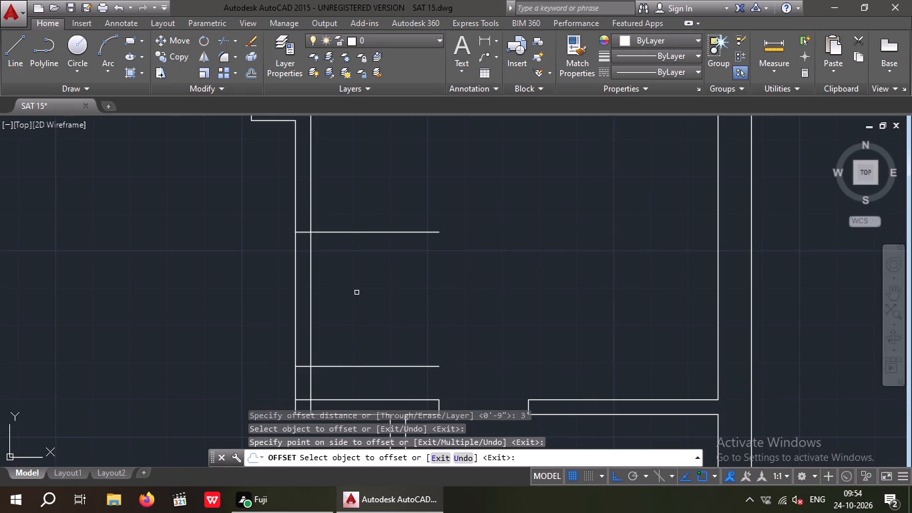
key(Escape)
key(Escape)
key(Escape)
Trim the offset lines inside the upper room and the left partition wall's lines between them to form a 3' opening.
text(TR)
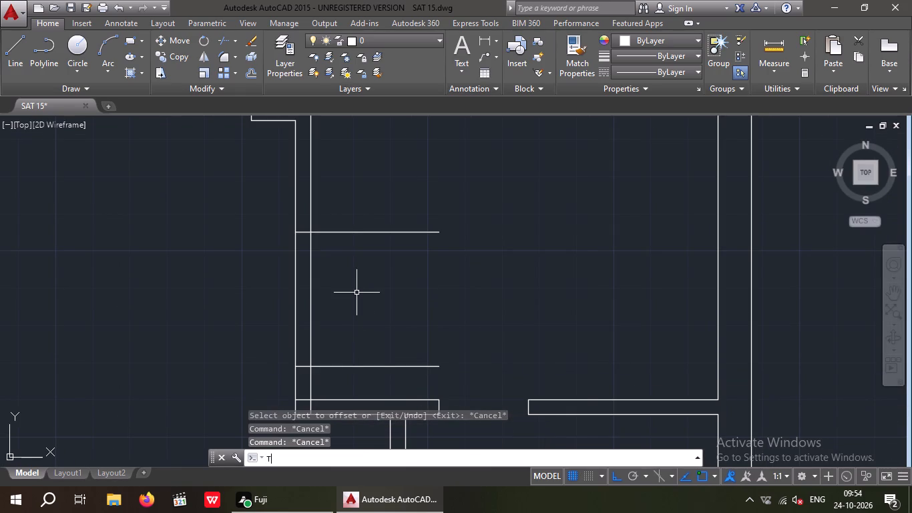
key(space)
key(space)
drag(483, 329, 438, 379)
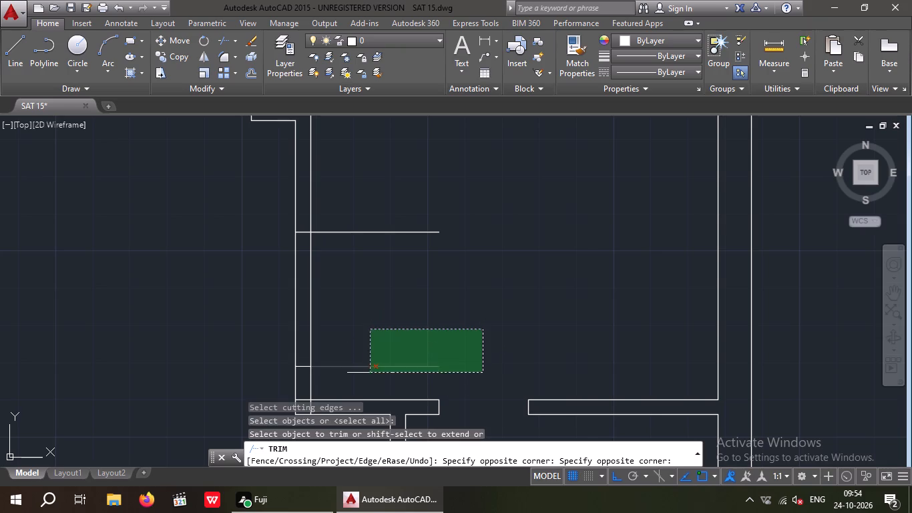
drag(370, 373, 374, 365)
drag(397, 340, 397, 305)
click(365, 204)
drag(394, 296, 298, 305)
click(242, 317)
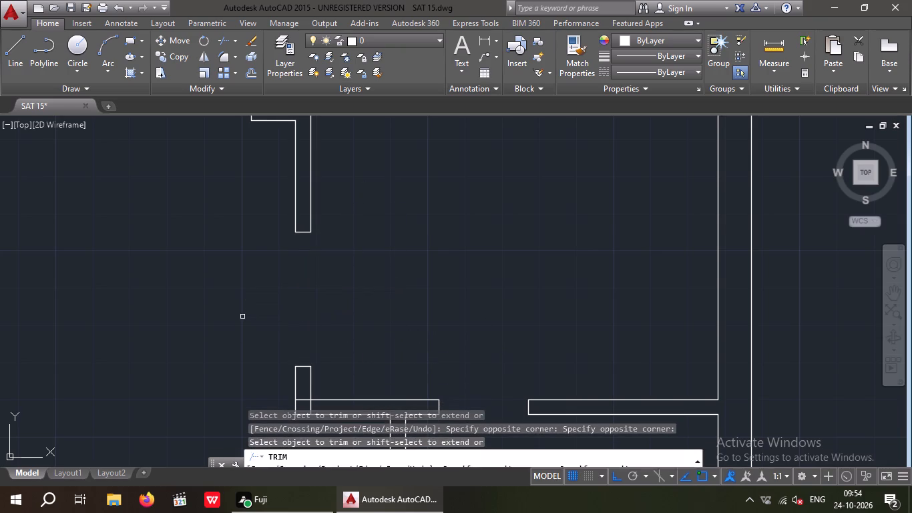
Trim the overlapping lines at the corner where the left partition wall meets the horizontal partition below the 3' opening.
middle_drag(311, 367, 322, 234)
scroll(316, 268, up, 4)
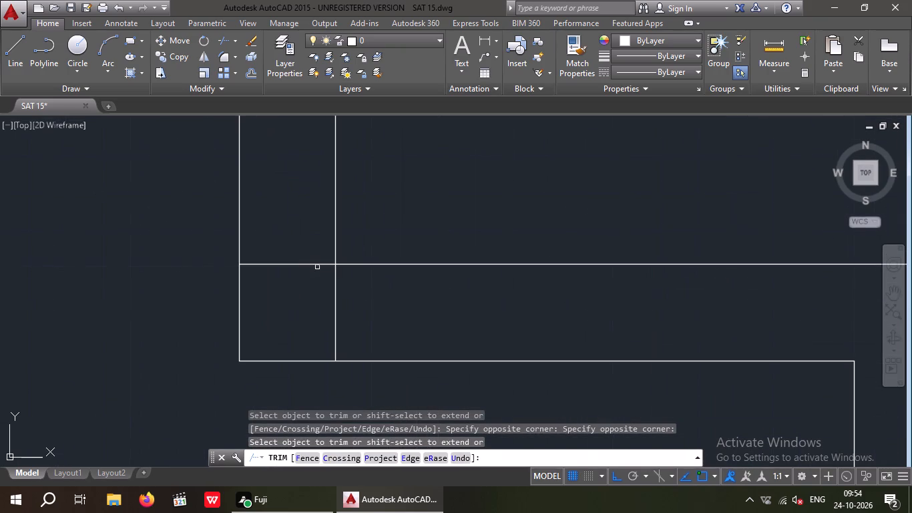
drag(378, 291, 320, 331)
click(296, 335)
click(304, 329)
click(278, 217)
scroll(280, 248, down, 3)
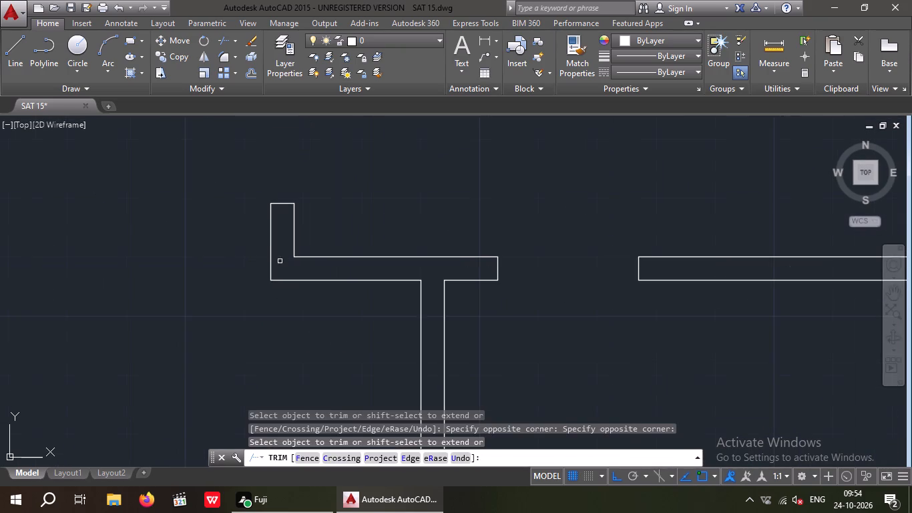
scroll(242, 300, down, 1)
middle_drag(242, 300, 248, 331)
scroll(264, 301, down, 2)
middle_drag(388, 254, 377, 349)
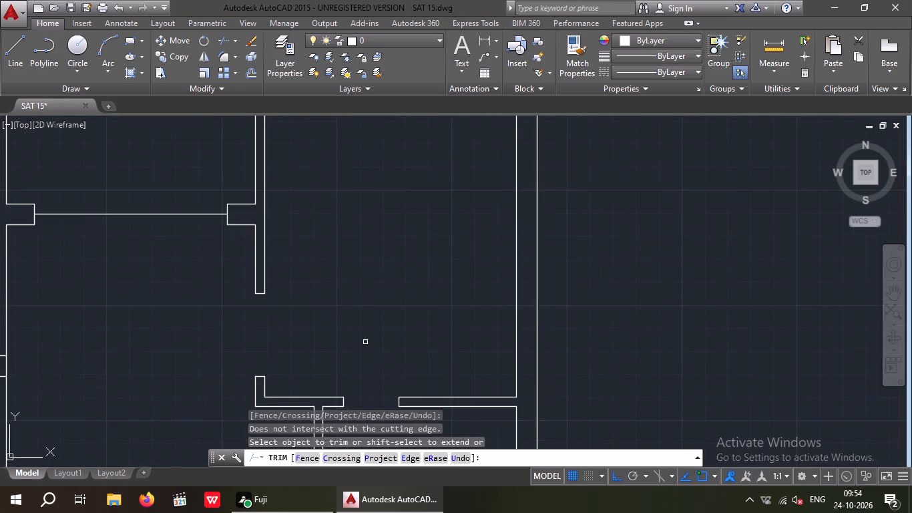
middle_drag(353, 301, 343, 370)
scroll(358, 295, down, 2)
middle_drag(360, 300, 433, 245)
key(Escape)
key(Escape)
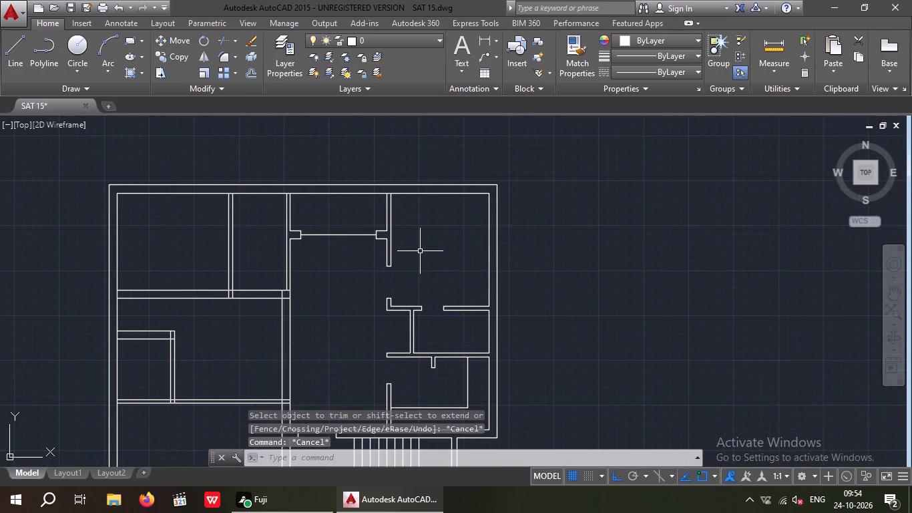
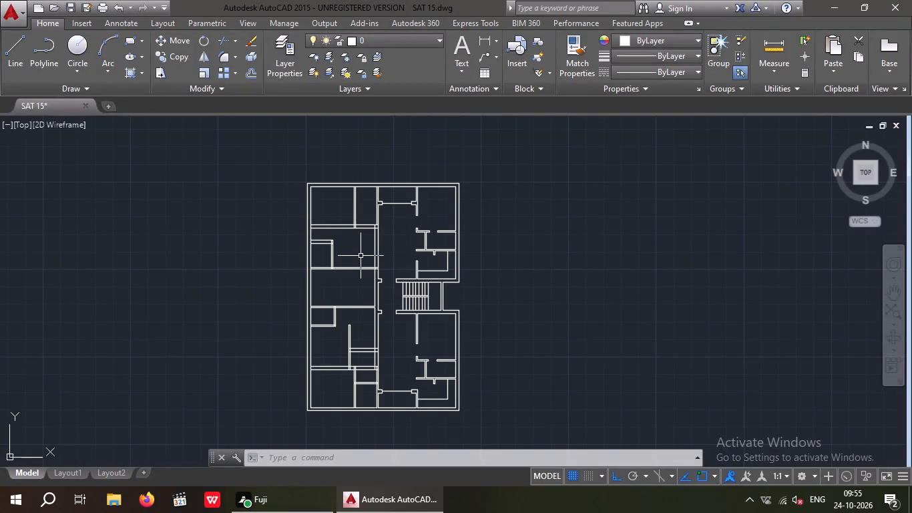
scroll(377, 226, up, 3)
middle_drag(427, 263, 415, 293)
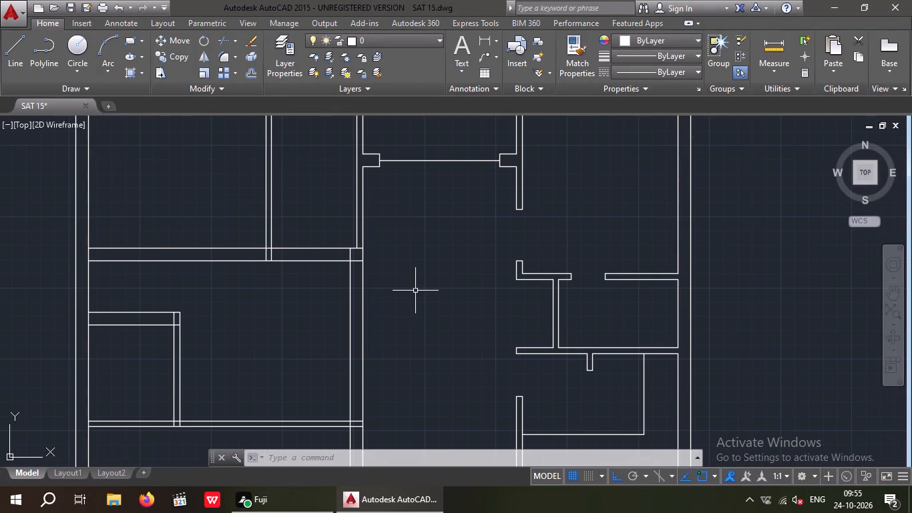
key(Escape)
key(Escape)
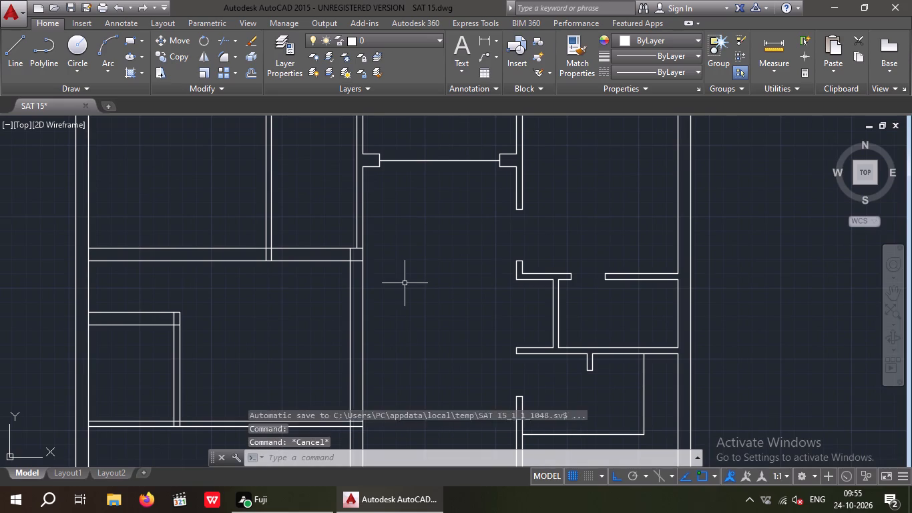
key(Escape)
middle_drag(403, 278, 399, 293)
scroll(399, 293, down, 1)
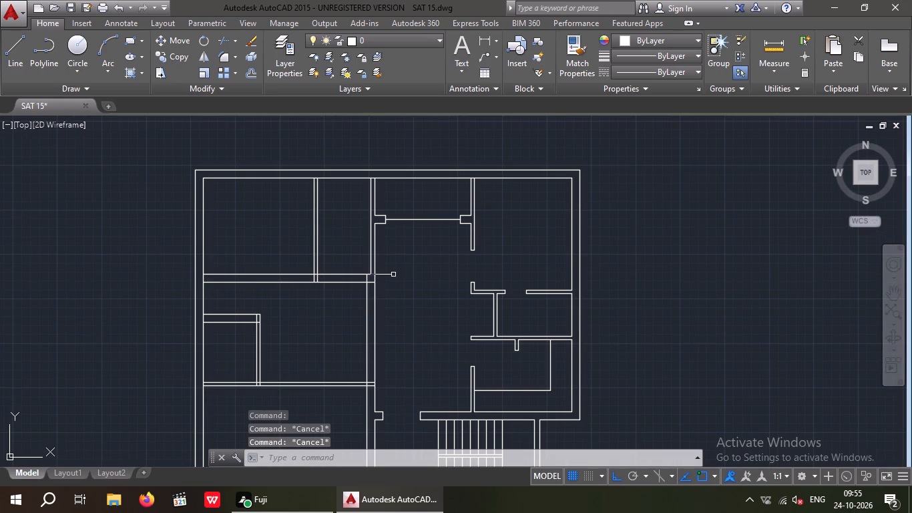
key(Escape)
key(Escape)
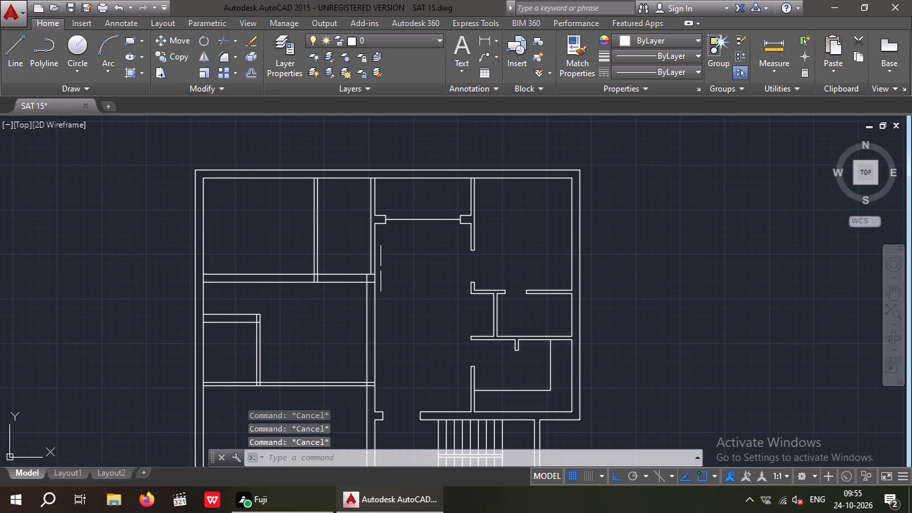
Offset the inner line of the plan's top exterior wall 5'7.5" down into the rooms.
key(o)
key(Return)
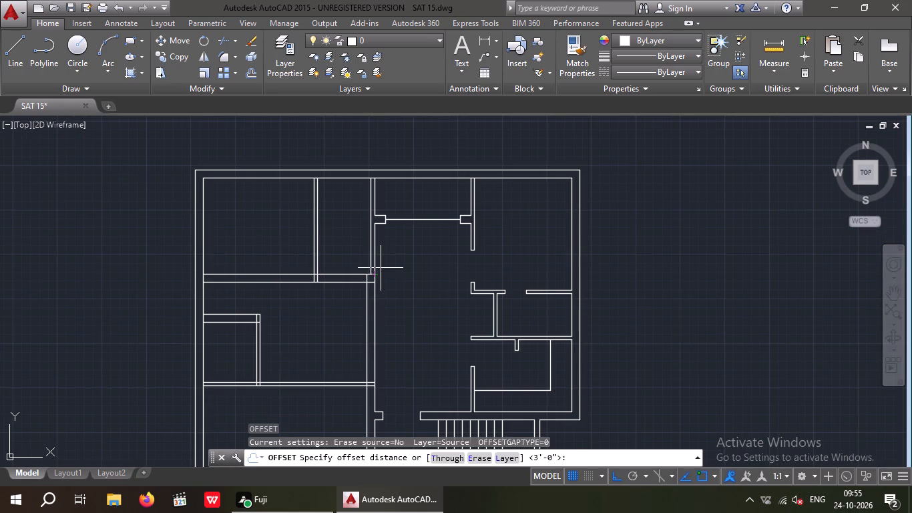
key(5)
key(apostrophe)
text(7.5)
key(shift+quotedbl)
key(Return)
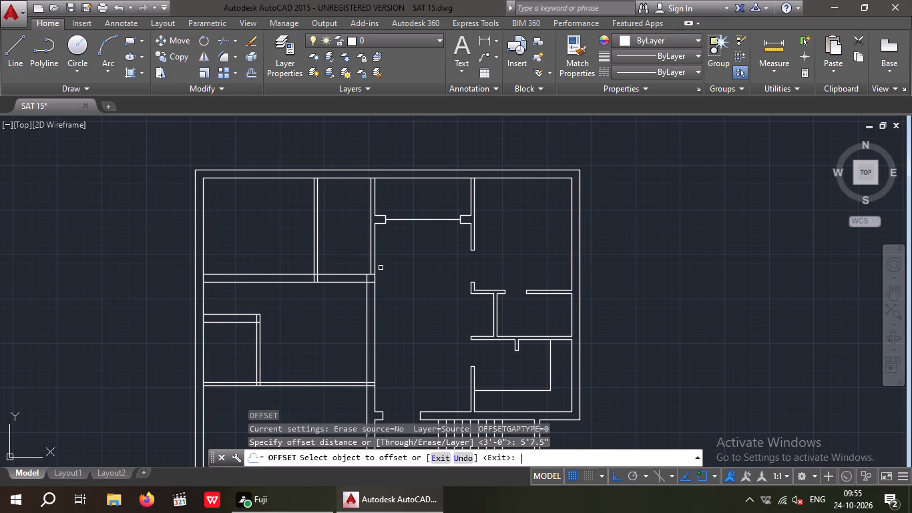
click(344, 178)
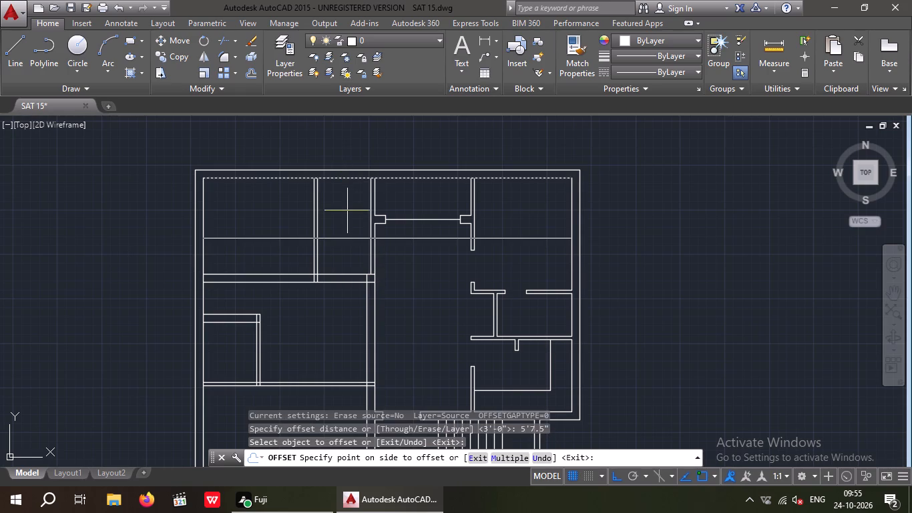
click(347, 210)
key(Escape)
key(Escape)
key(Escape)
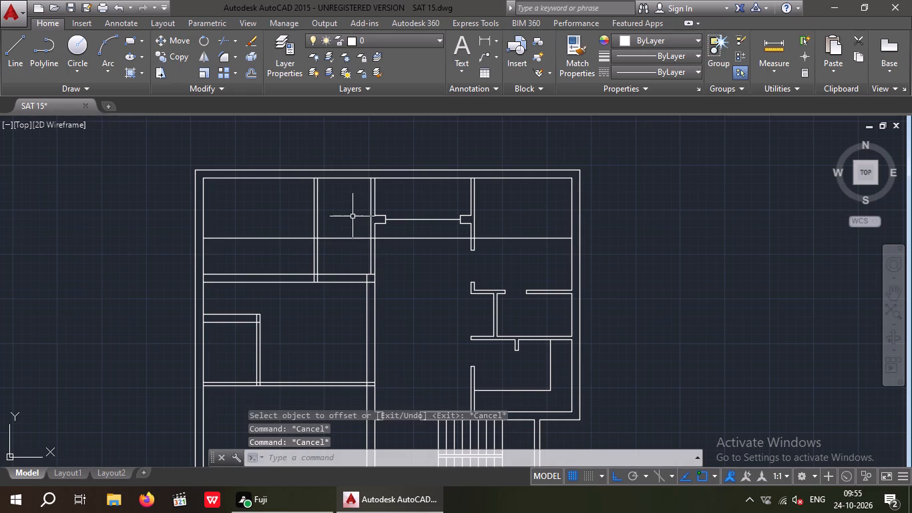
Offset the new horizontal line 4" downward to form the second face of a partition wall.
key(o)
key(Return)
key(4)
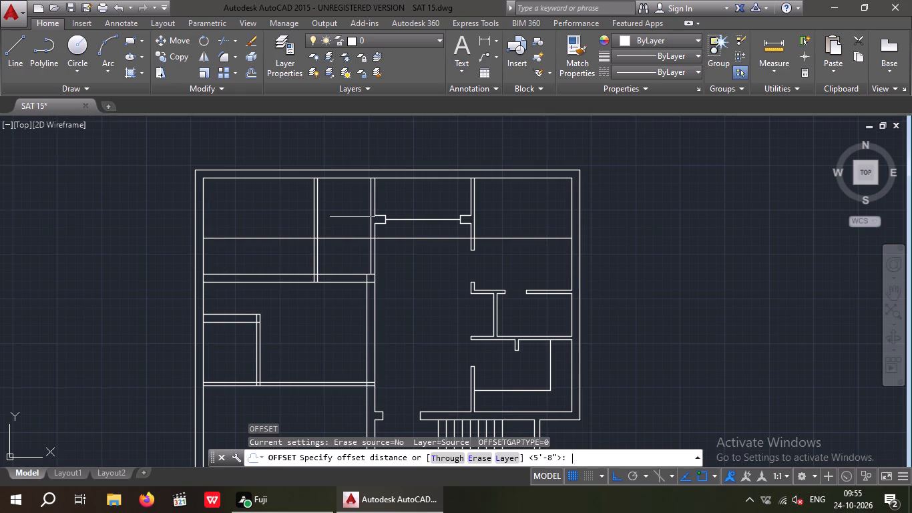
key(shift+quotedbl)
key(Return)
scroll(336, 236, up, 2)
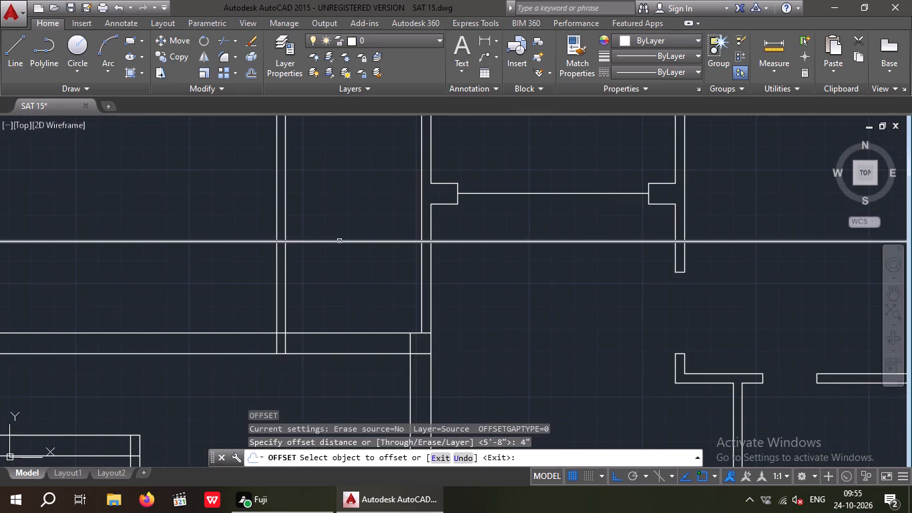
drag(339, 241, 336, 252)
click(338, 256)
key(Escape)
key(Escape)
key(Escape)
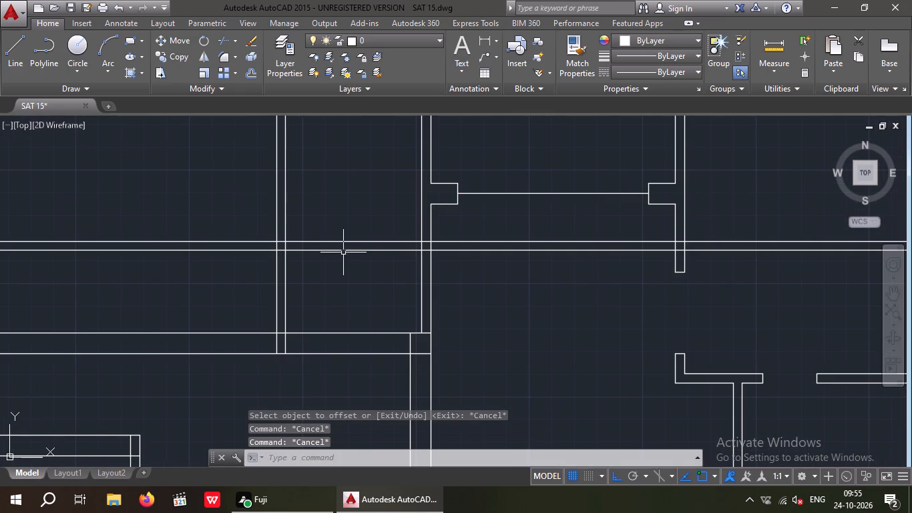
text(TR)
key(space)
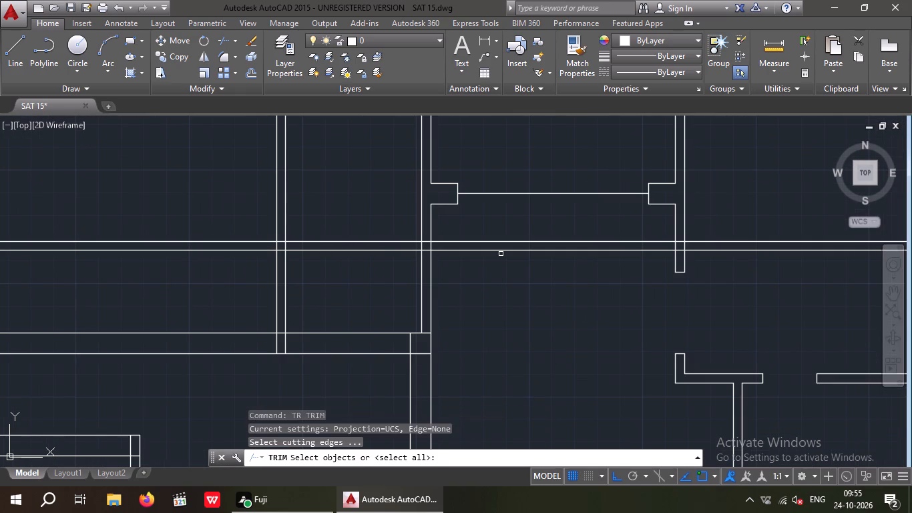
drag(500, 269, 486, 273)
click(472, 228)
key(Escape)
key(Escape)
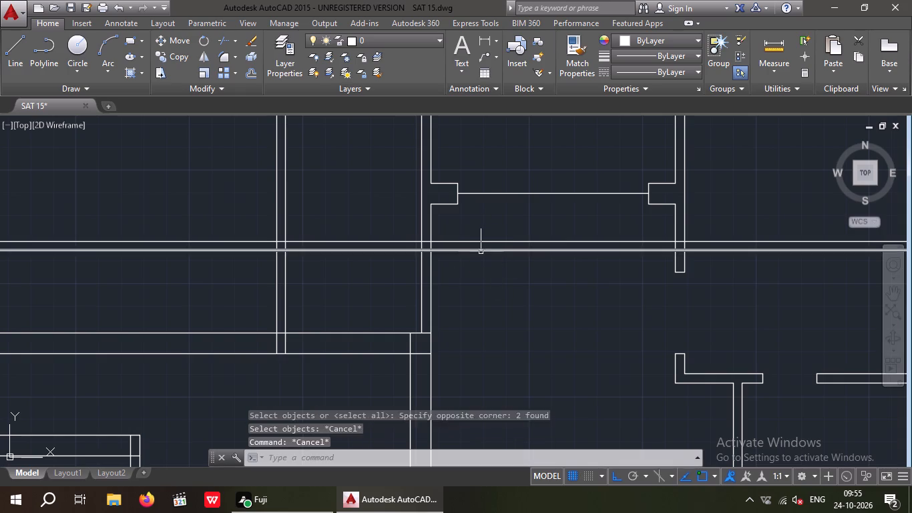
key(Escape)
Trim both new partition lines where they cross the central hall between its two side walls.
key(t)
key(r)
key(space)
key(space)
drag(533, 295, 491, 244)
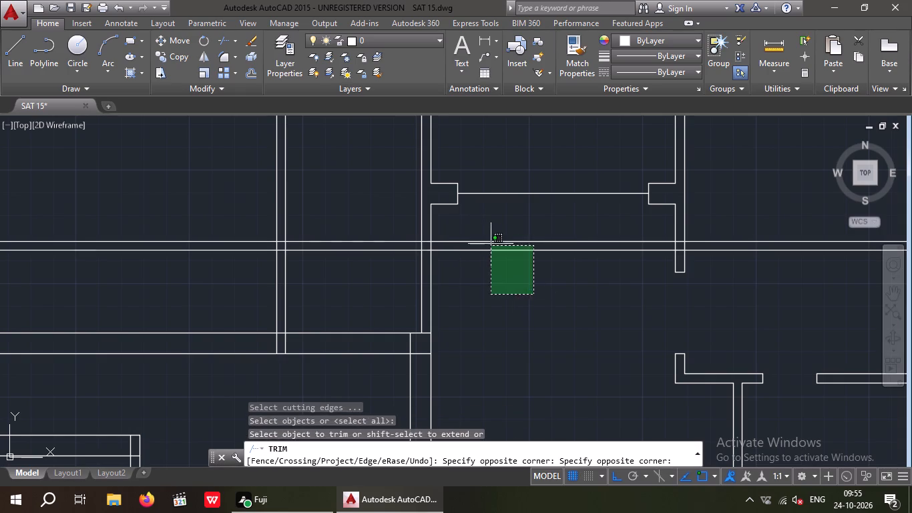
click(490, 226)
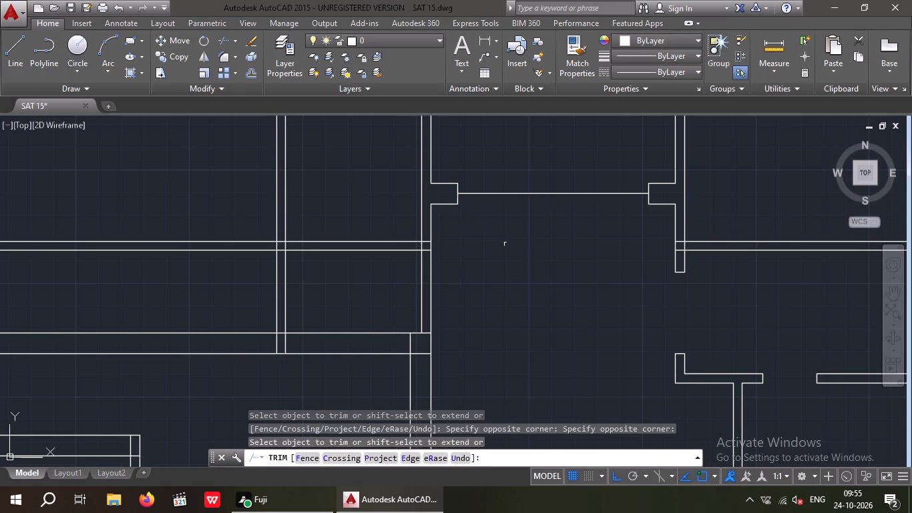
key(Escape)
Erase the two leftover partition line pieces crossing the upper-right room of the plan.
middle_drag(509, 246, 438, 238)
scroll(445, 221, down, 2)
scroll(558, 234, up, 2)
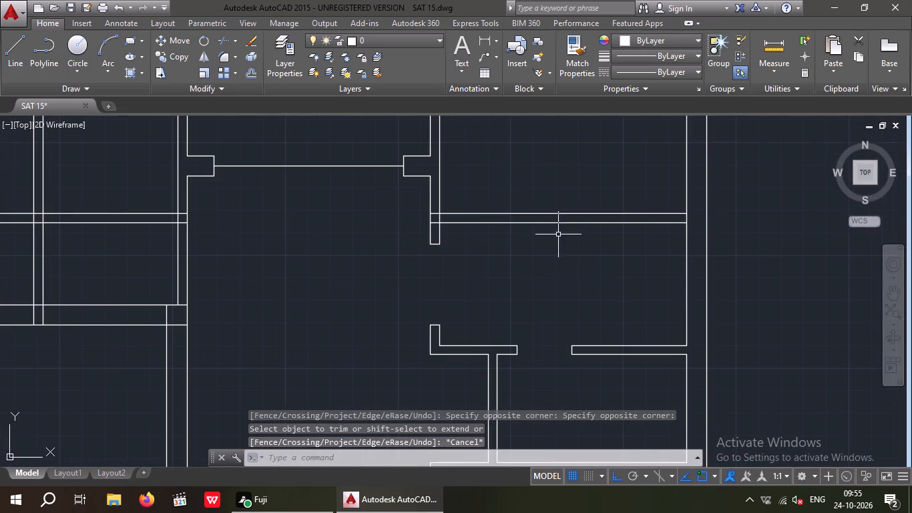
drag(559, 254, 498, 208)
click(493, 173)
key(Delete)
scroll(499, 184, down, 2)
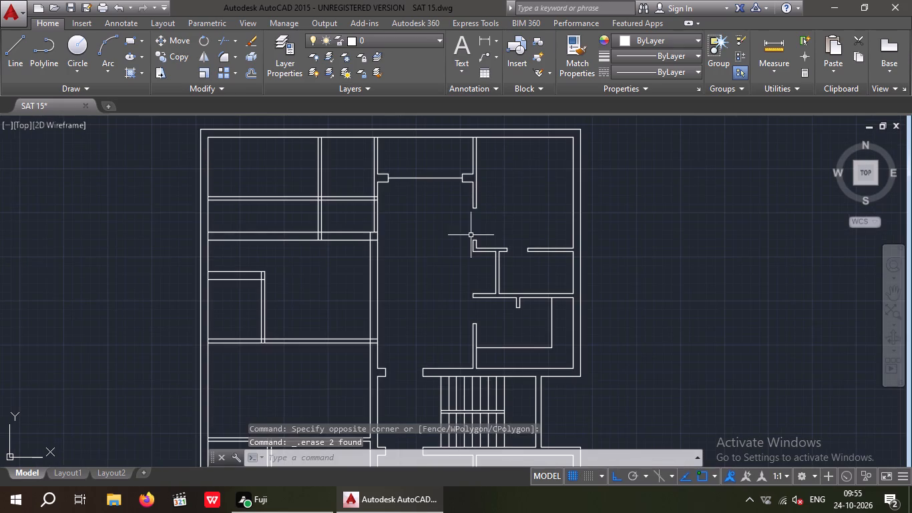
middle_drag(451, 227, 567, 233)
key(Escape)
key(Escape)
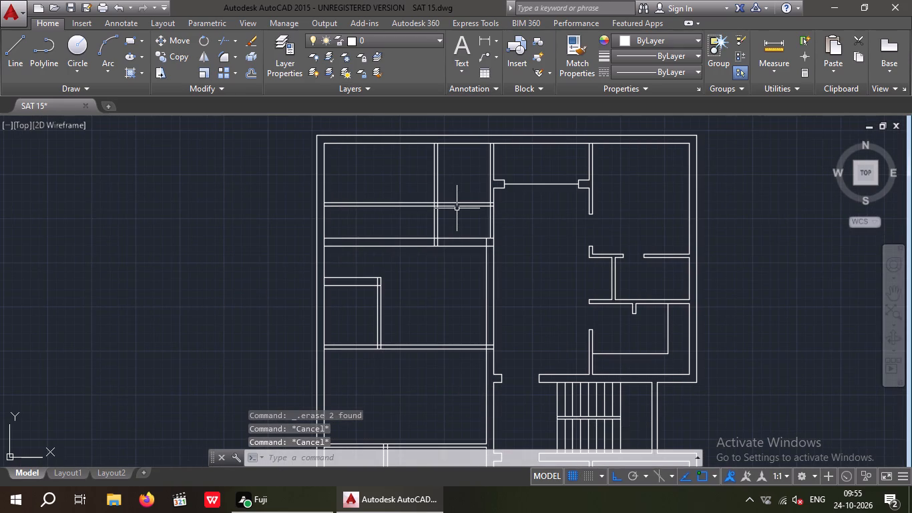
Trim both partition lines across the large upper-left room, keeping them only in the narrow room beside the hall.
key(t)
text(R)
key(space)
key(space)
scroll(410, 210, up, 3)
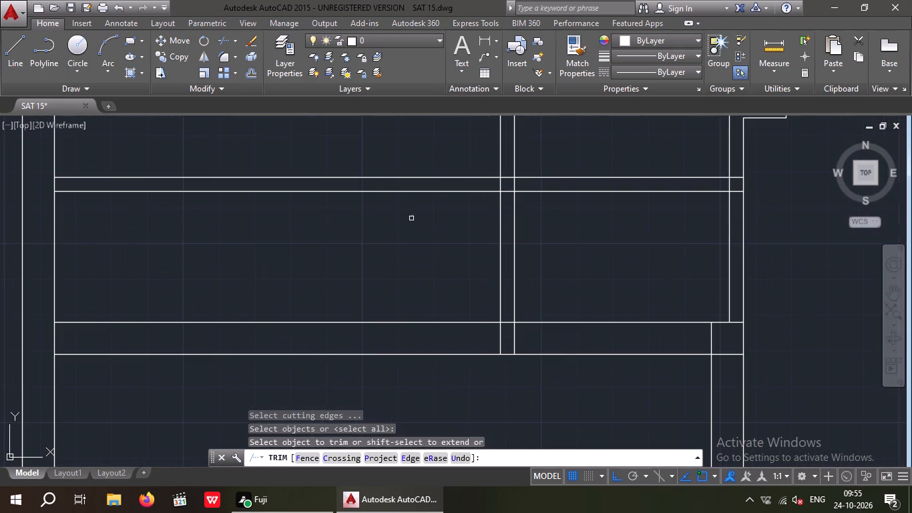
drag(413, 220, 370, 195)
click(355, 164)
scroll(357, 164, down, 3)
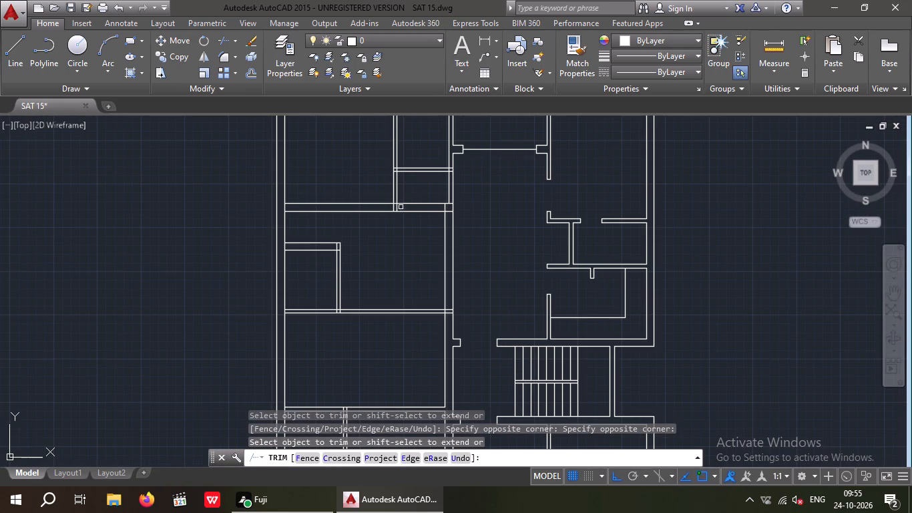
key(Escape)
key(Escape)
key(Escape)
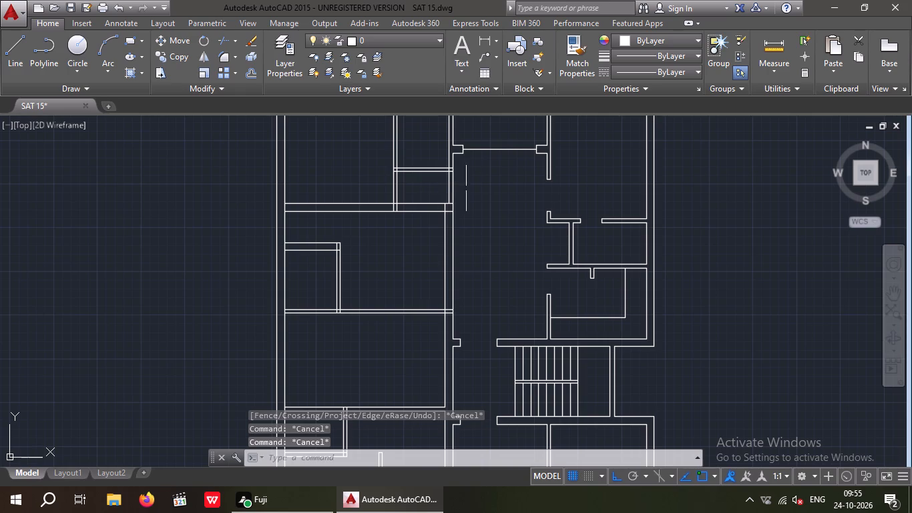
Check the vertical gap between the new partition and the horizontal wall below it with a linear dimension.
click(485, 41)
scroll(445, 184, up, 3)
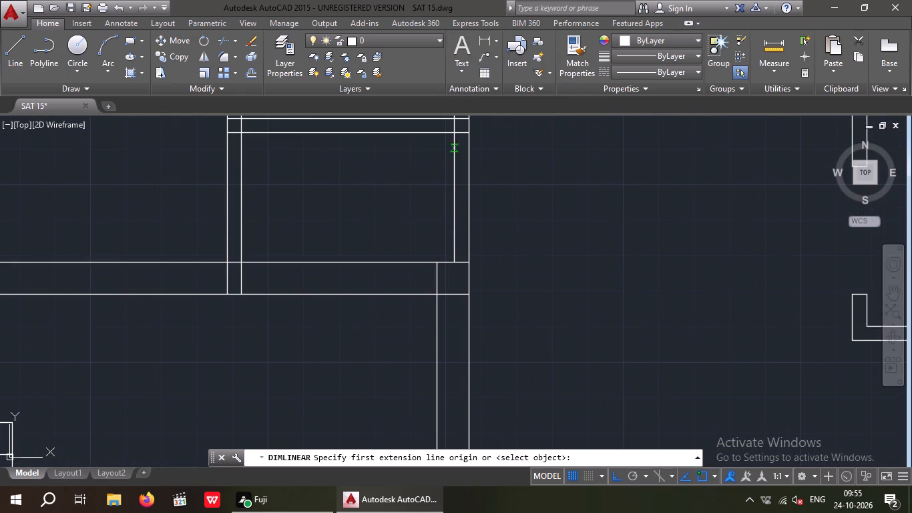
drag(451, 136, 445, 150)
click(456, 262)
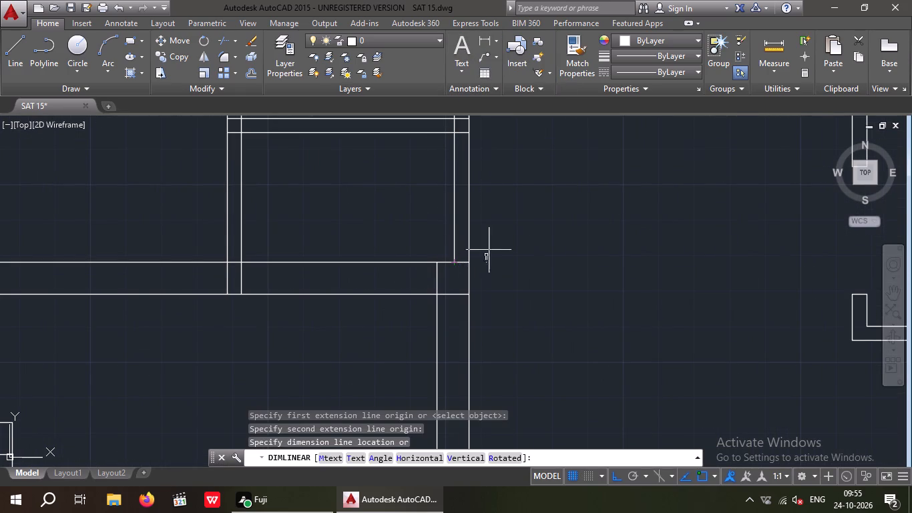
key(Escape)
key(Escape)
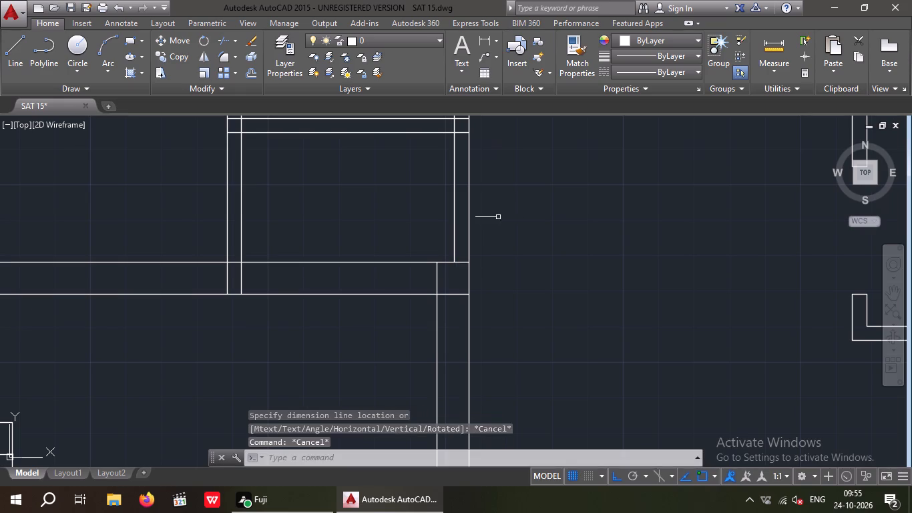
middle_drag(493, 216, 473, 270)
key(Escape)
key(Escape)
key(Escape)
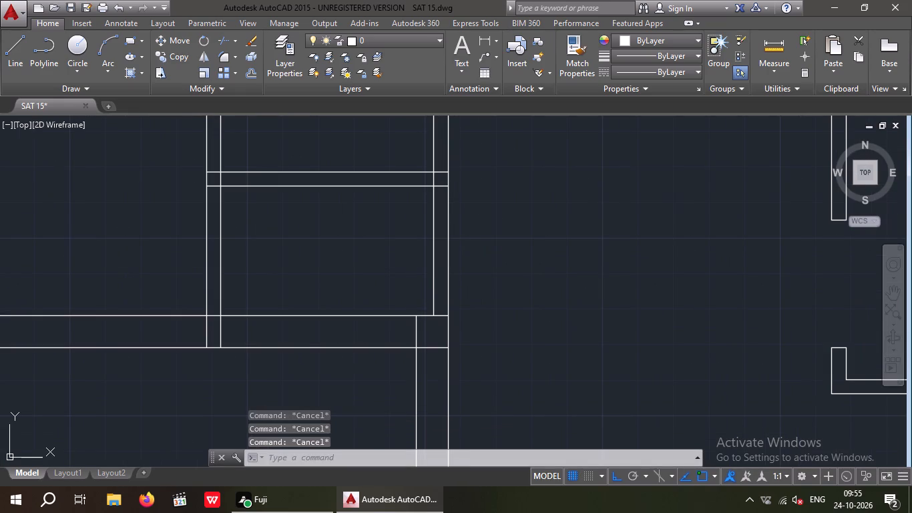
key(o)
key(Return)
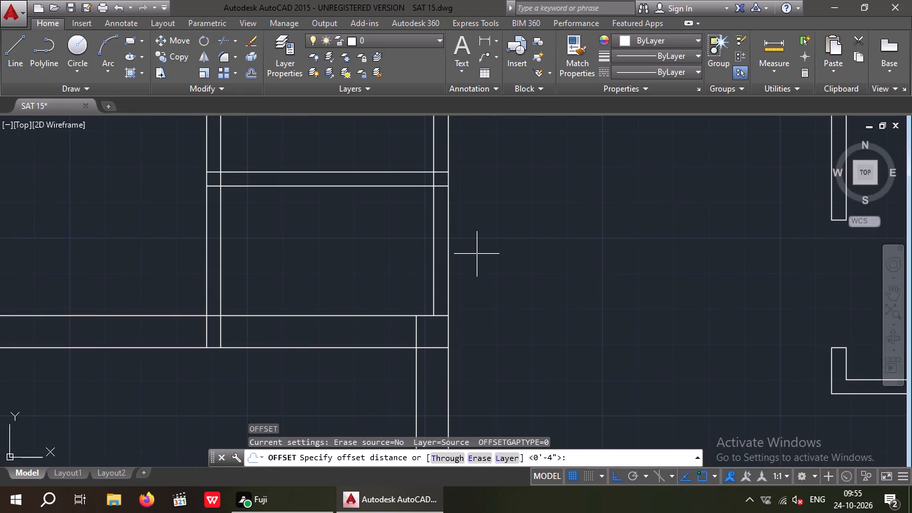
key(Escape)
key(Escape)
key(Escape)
Trim both lines of the hall-side wall between the new partition and the horizontal wall below it.
text(TR)
key(space)
key(space)
drag(487, 214, 486, 213)
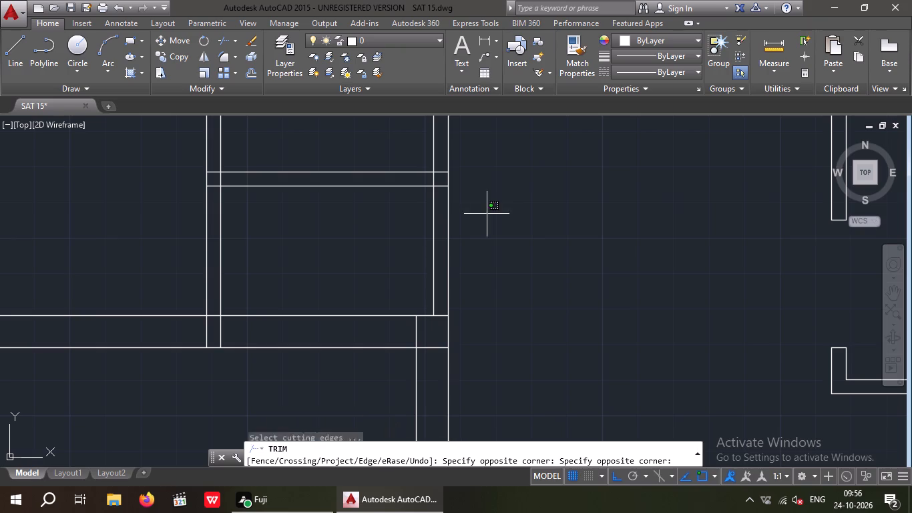
drag(486, 213, 479, 220)
click(397, 235)
Trim both lines of the narrow room's left wall below the new partition, including their ends inside the lower horizontal wall.
scroll(220, 335, up, 2)
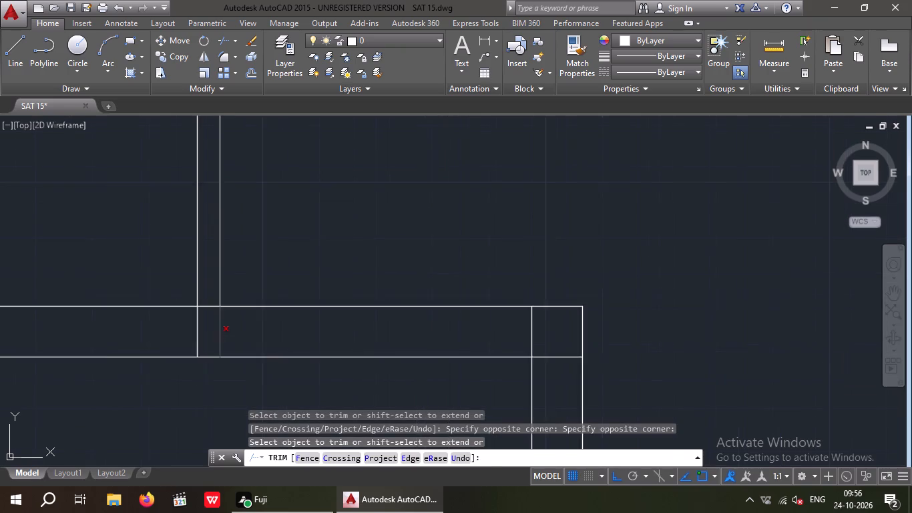
drag(240, 318, 154, 344)
click(147, 351)
scroll(244, 269, down, 3)
middle_drag(287, 222, 317, 283)
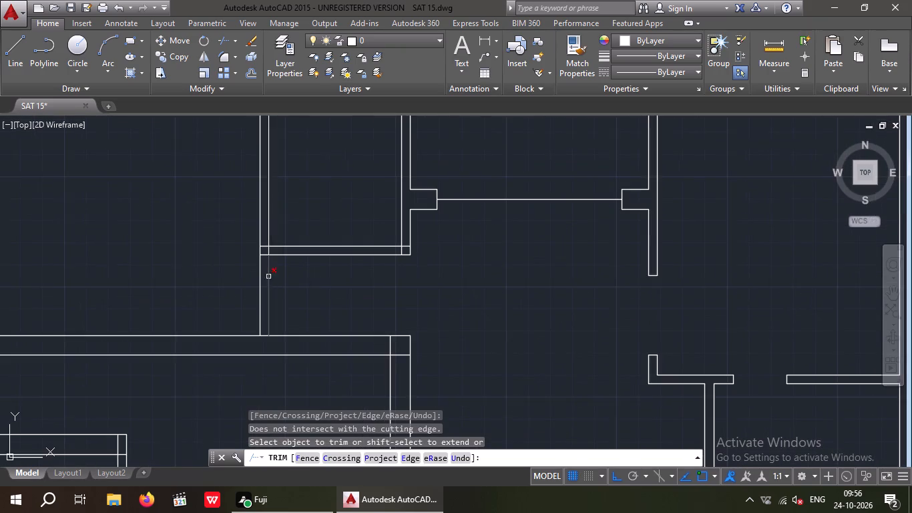
scroll(270, 277, up, 2)
scroll(276, 277, down, 1)
middle_drag(274, 296, 266, 292)
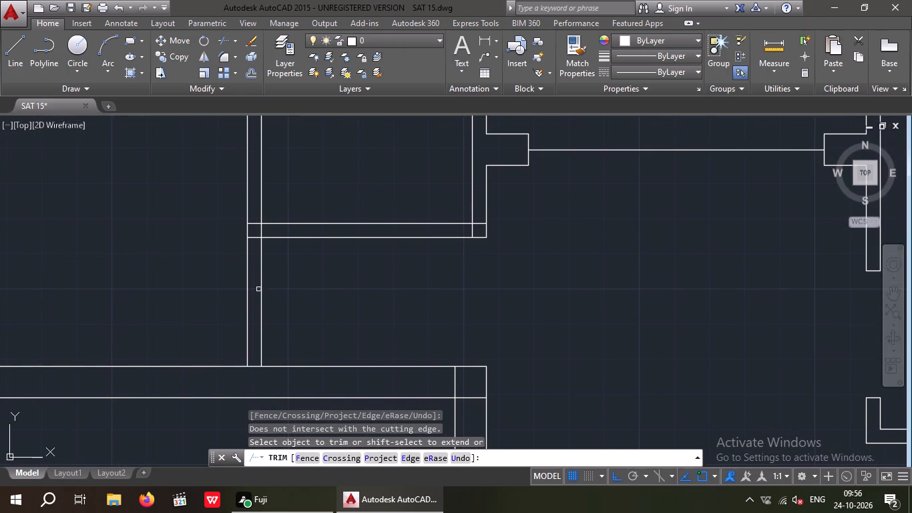
drag(284, 275, 283, 275)
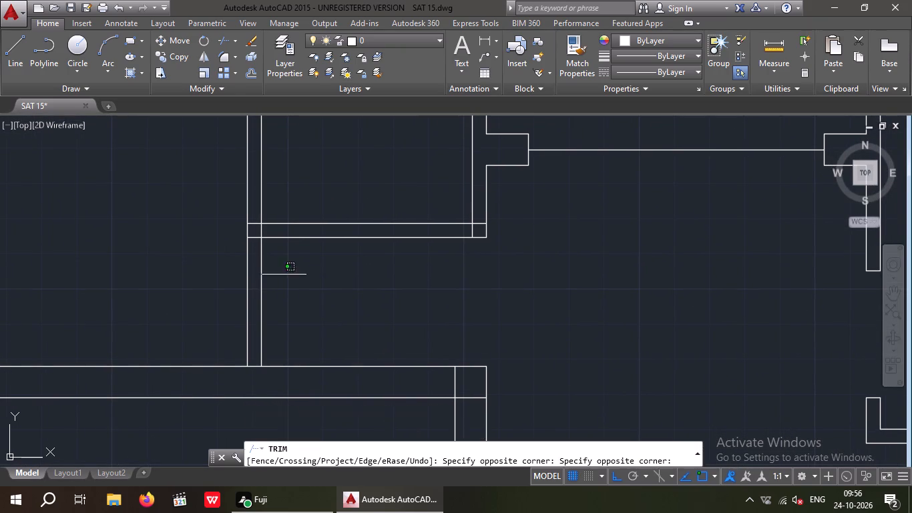
drag(283, 275, 227, 313)
click(216, 319)
scroll(280, 275, down, 3)
middle_drag(280, 277, 284, 299)
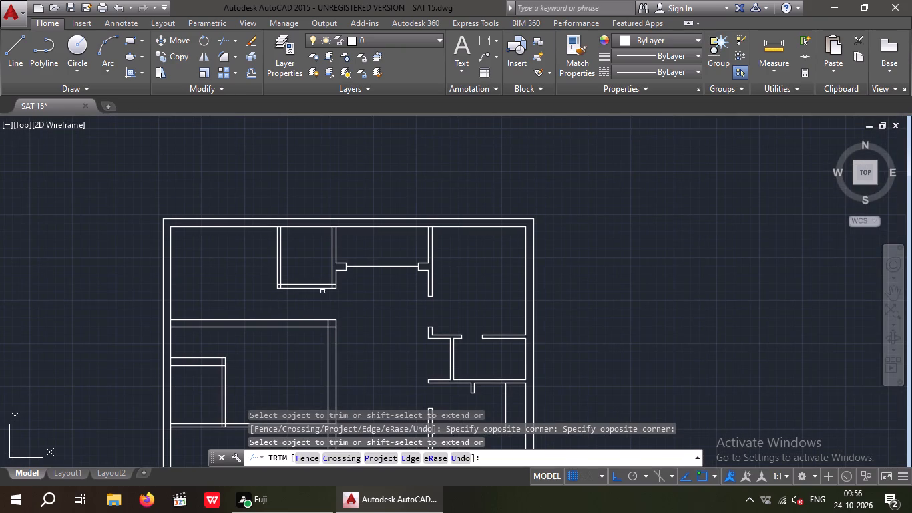
middle_drag(326, 303, 315, 288)
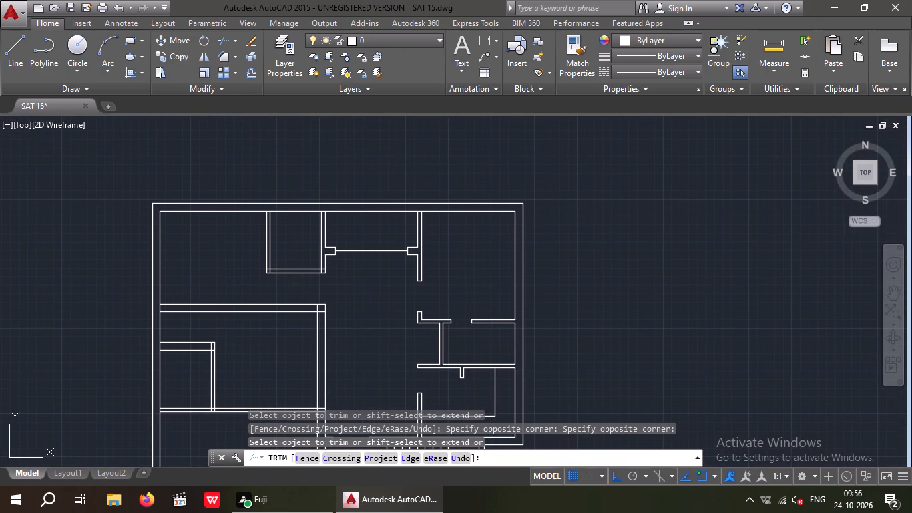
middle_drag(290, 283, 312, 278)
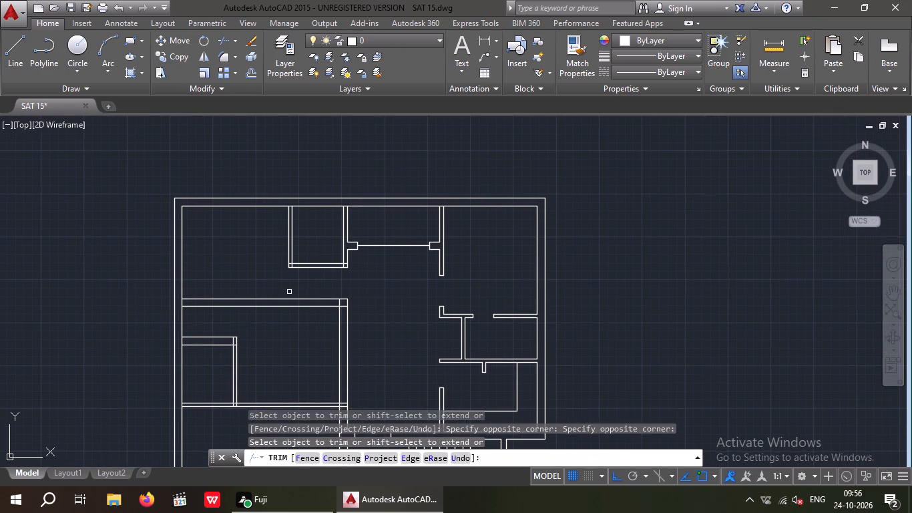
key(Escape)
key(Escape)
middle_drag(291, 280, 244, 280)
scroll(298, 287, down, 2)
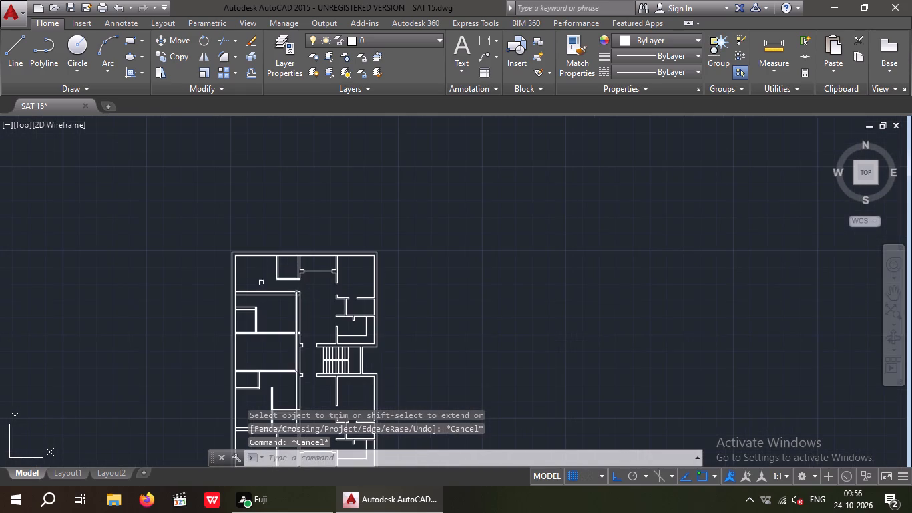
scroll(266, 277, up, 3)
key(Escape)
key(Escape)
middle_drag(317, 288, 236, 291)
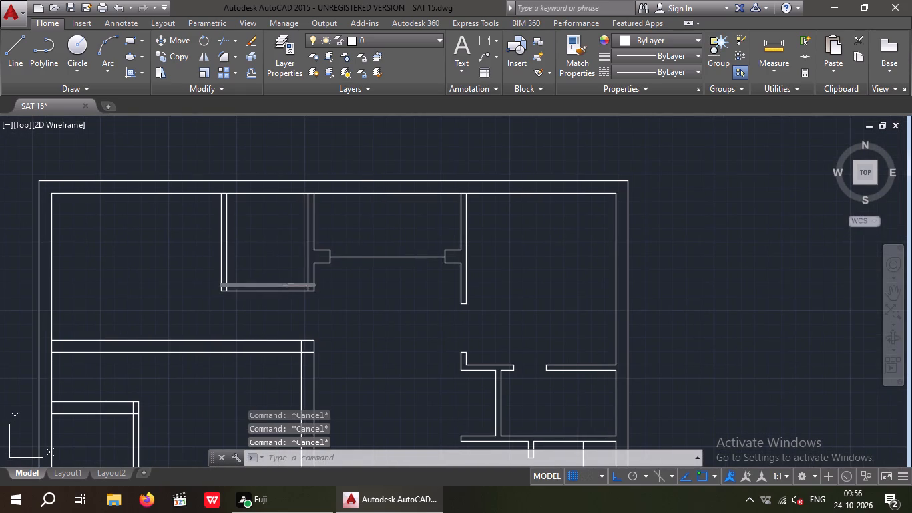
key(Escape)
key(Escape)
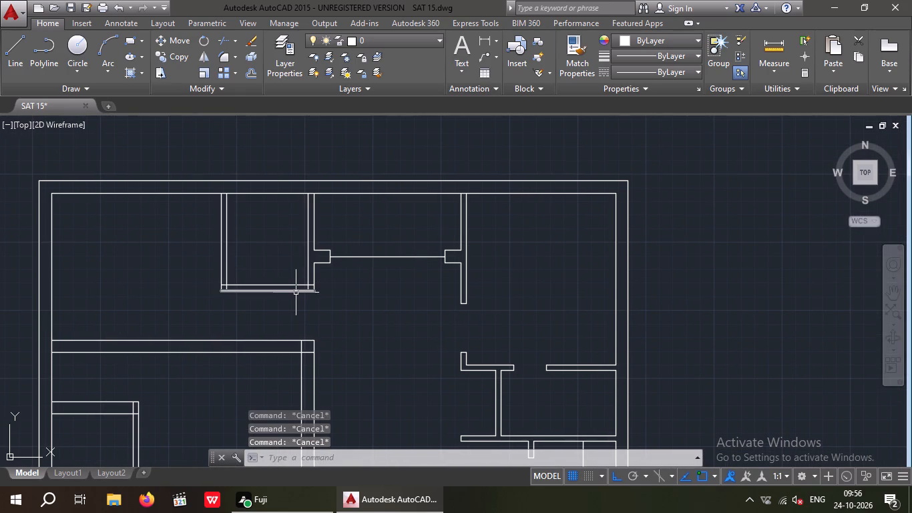
Offset the inner line of the narrow room's hall-side wall by 6" into the room.
key(o)
key(Return)
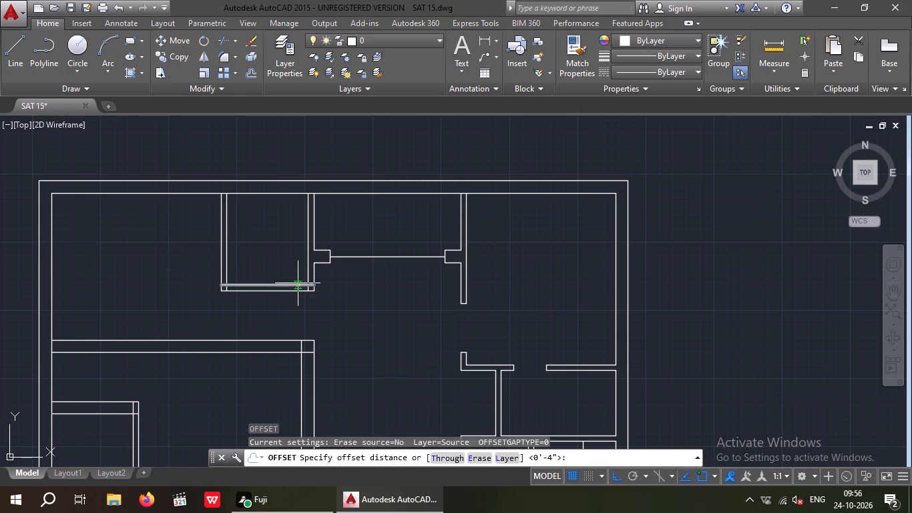
key(6)
key(shift+quotedbl)
key(Return)
scroll(303, 281, up, 2)
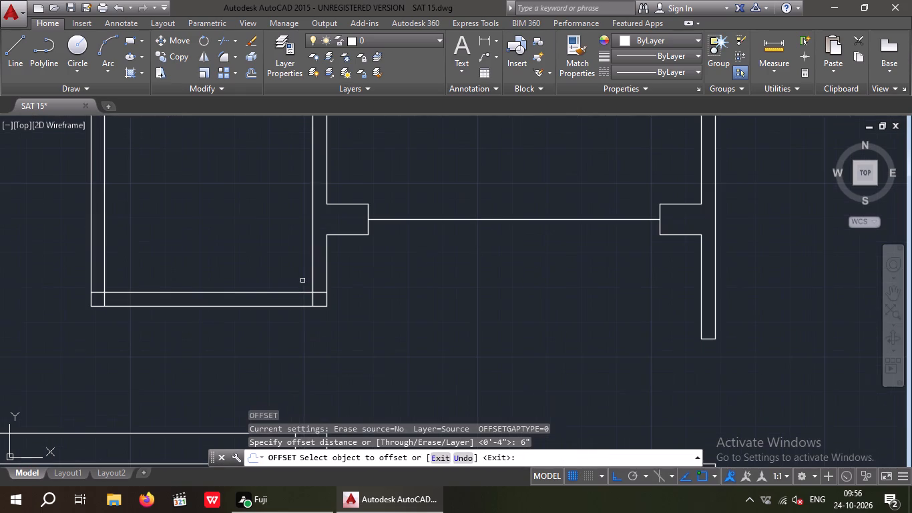
drag(312, 269, 288, 278)
click(272, 282)
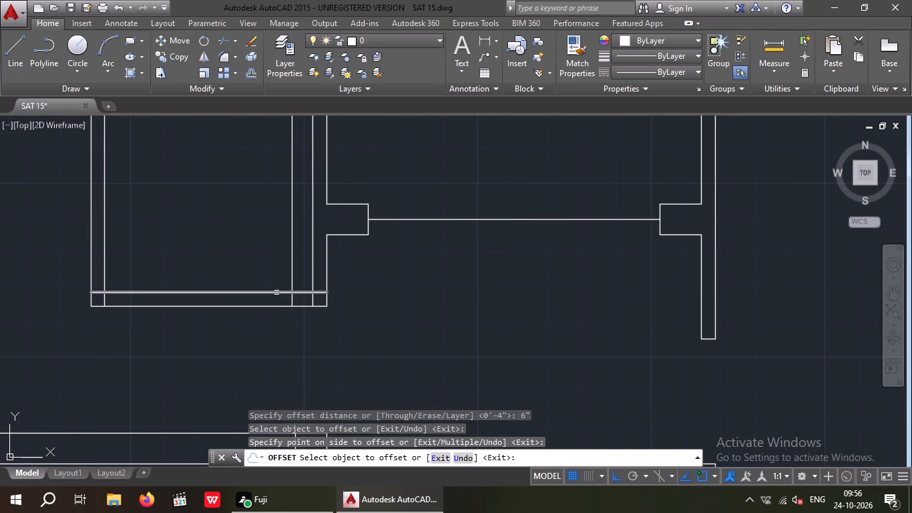
key(Escape)
key(Escape)
key(Escape)
Offset the new jamb line a further 2' into the narrow room to mark the door width.
key(o)
key(Return)
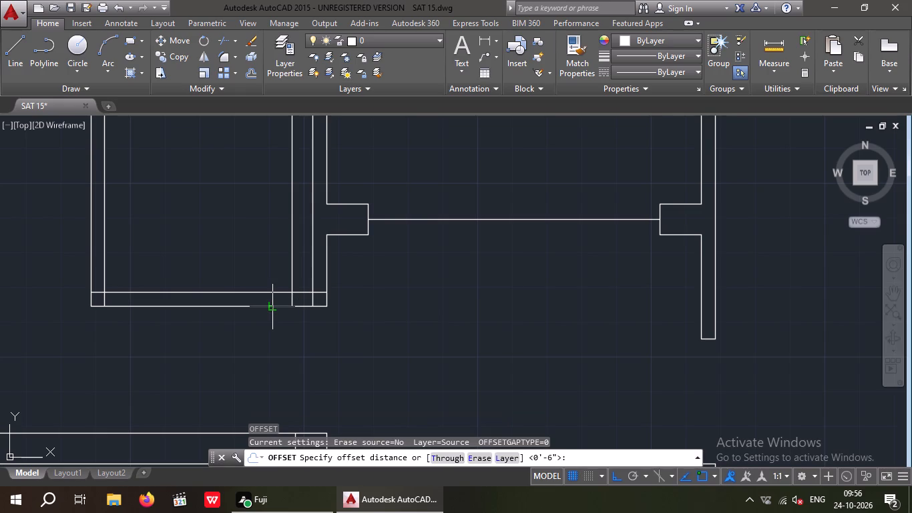
text(2')
key(Return)
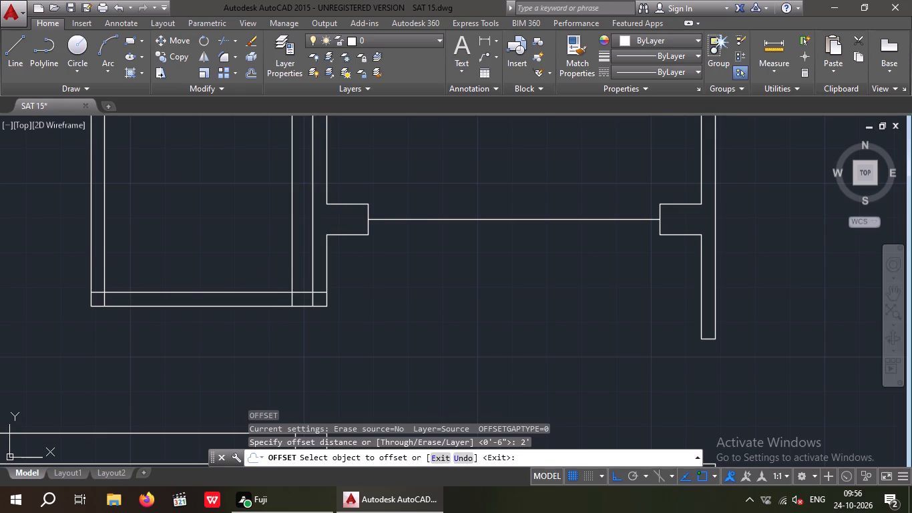
drag(291, 258, 270, 267)
click(234, 277)
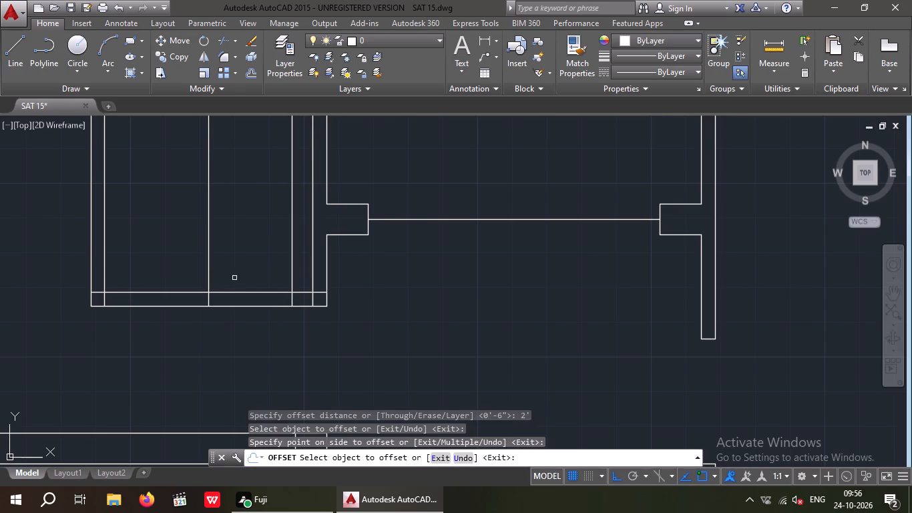
key(Escape)
key(Escape)
Trim both jamb lines above the narrow room's lower partition and the partition lines between them to open a 2' doorway.
key(t)
key(r)
key(space)
key(space)
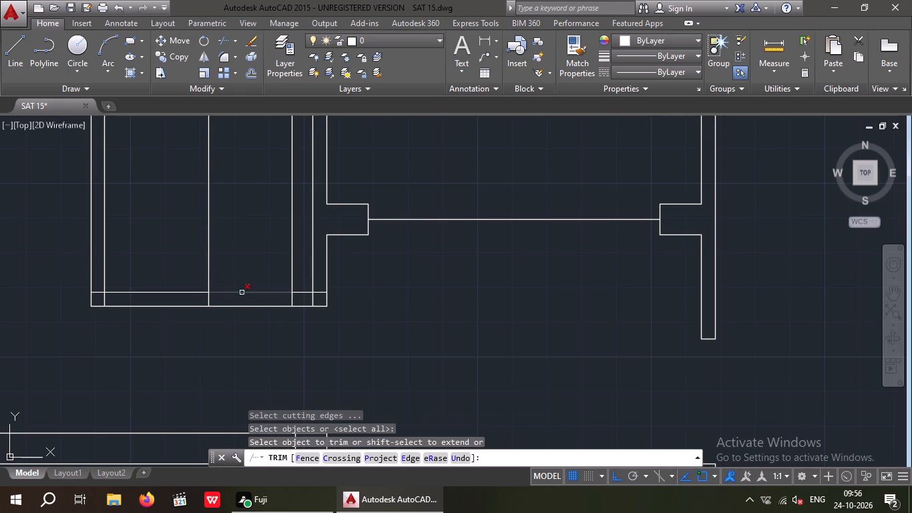
scroll(281, 283, up, 2)
drag(326, 220, 296, 225)
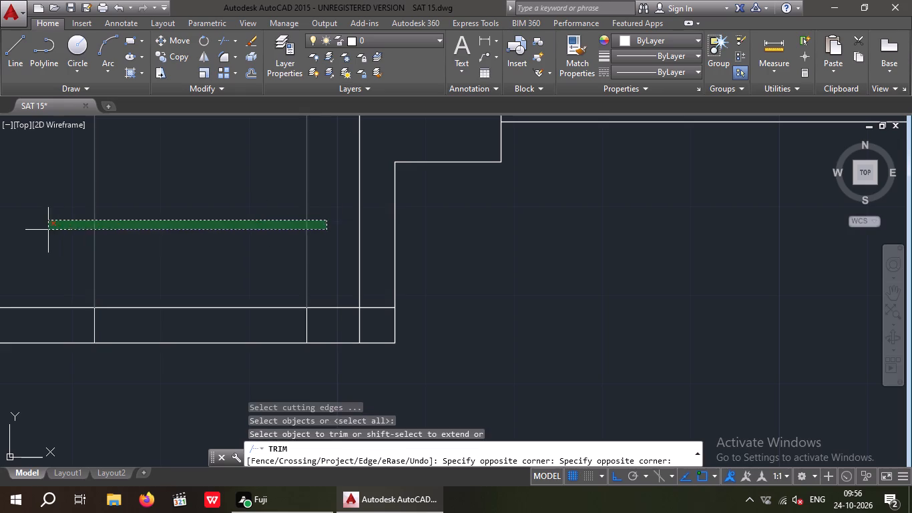
click(48, 230)
scroll(113, 210, down, 2)
scroll(150, 262, up, 2)
drag(187, 307, 167, 273)
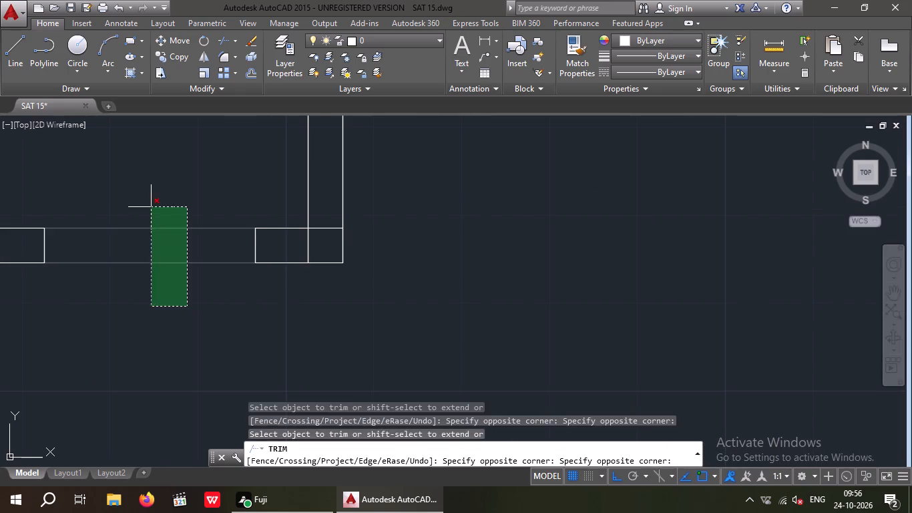
click(151, 207)
Trim the crossing line segments inside both lower wall corners of the narrow room so the walls join cleanly.
scroll(316, 246, up, 3)
drag(328, 231, 216, 286)
click(214, 286)
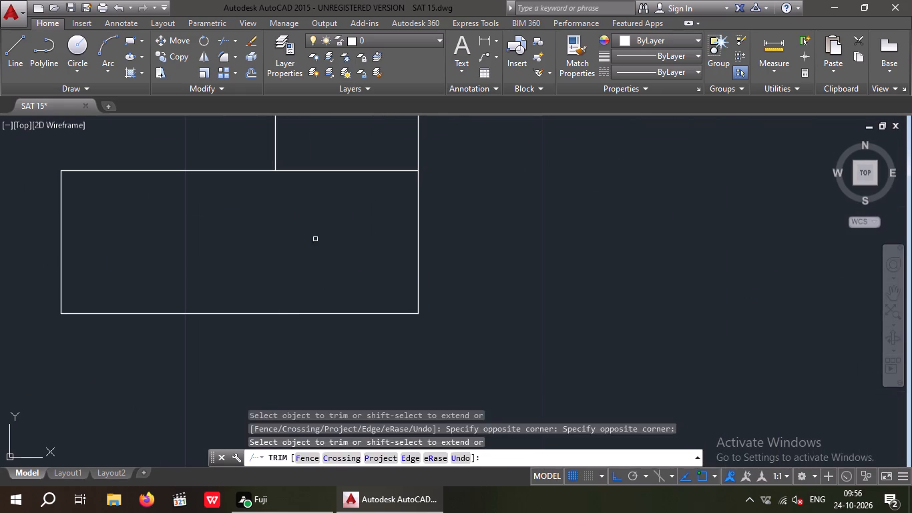
drag(340, 236, 316, 214)
click(307, 146)
scroll(316, 200, down, 3)
middle_drag(276, 273, 397, 281)
scroll(372, 292, down, 2)
middle_drag(286, 295, 421, 307)
scroll(303, 277, up, 4)
drag(425, 279, 367, 316)
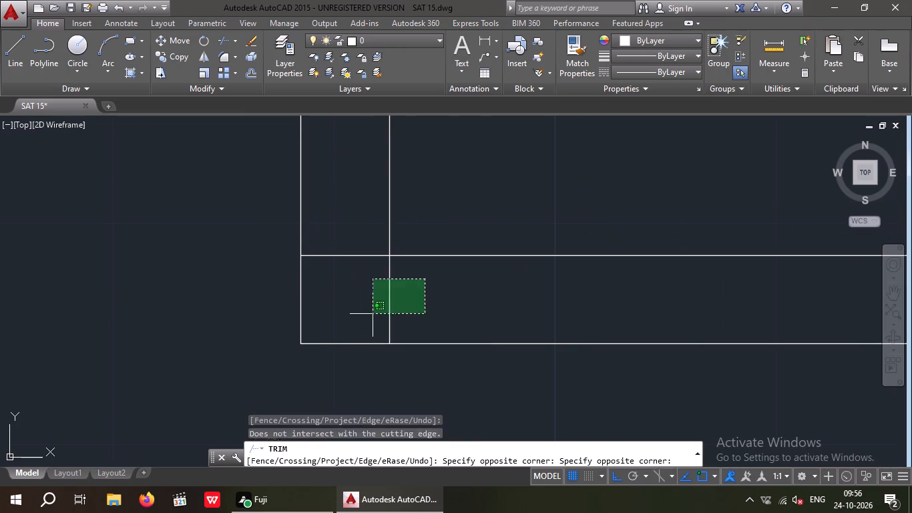
drag(367, 316, 353, 321)
click(351, 321)
drag(363, 311, 315, 257)
click(310, 212)
Trim the outer wall's inner line where the partition between the hall and the upper-right room meets it.
scroll(312, 212, down, 5)
middle_drag(265, 290, 240, 326)
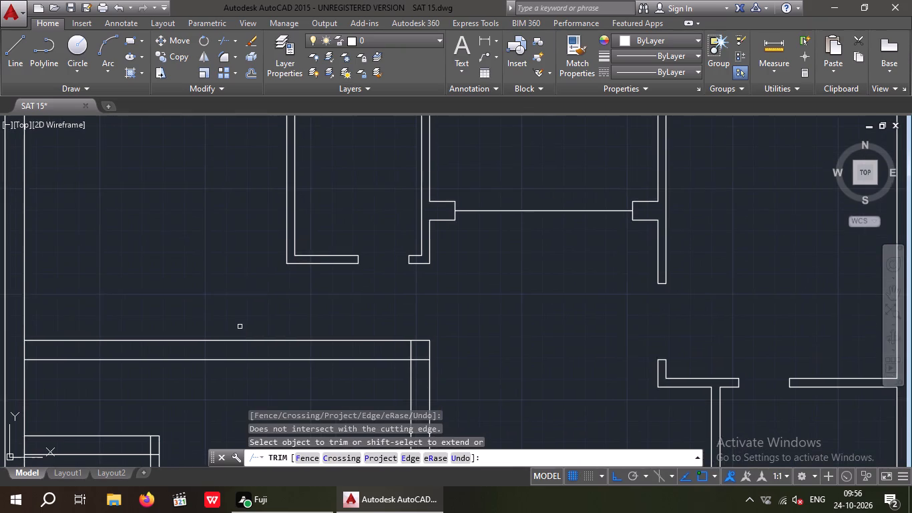
scroll(282, 268, down, 2)
middle_drag(278, 287, 272, 343)
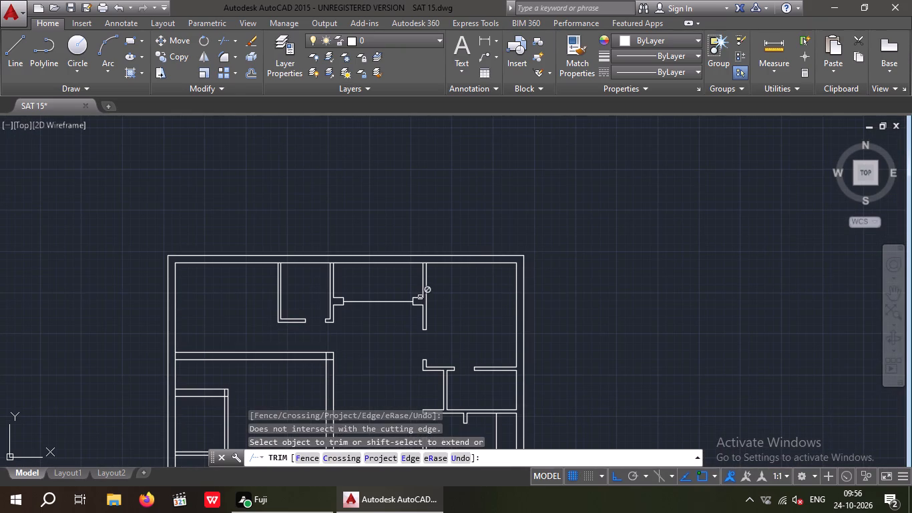
scroll(421, 262, up, 7)
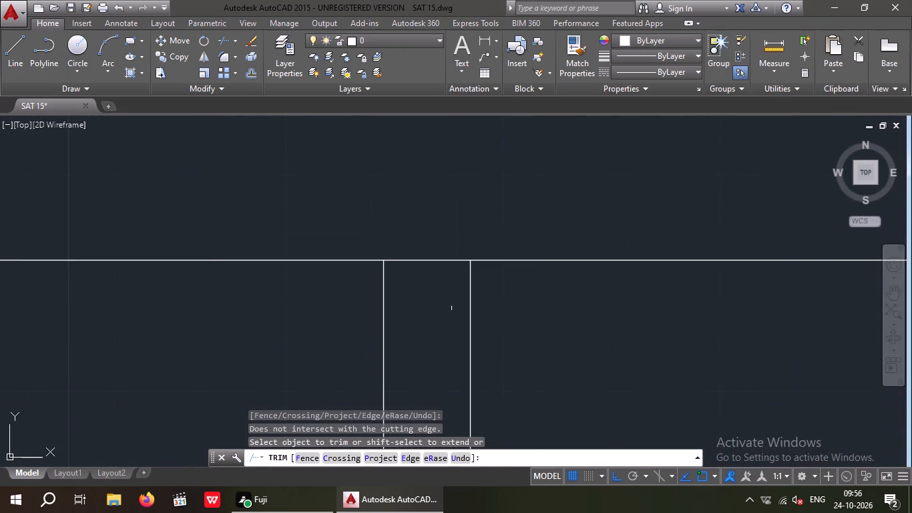
drag(442, 289, 429, 279)
click(414, 208)
Trim the outer wall's inner line across the top ends of both side walls of the narrow room.
scroll(414, 207, down, 4)
middle_drag(346, 249, 586, 233)
scroll(587, 231, down, 2)
scroll(465, 207, up, 4)
scroll(475, 263, up, 3)
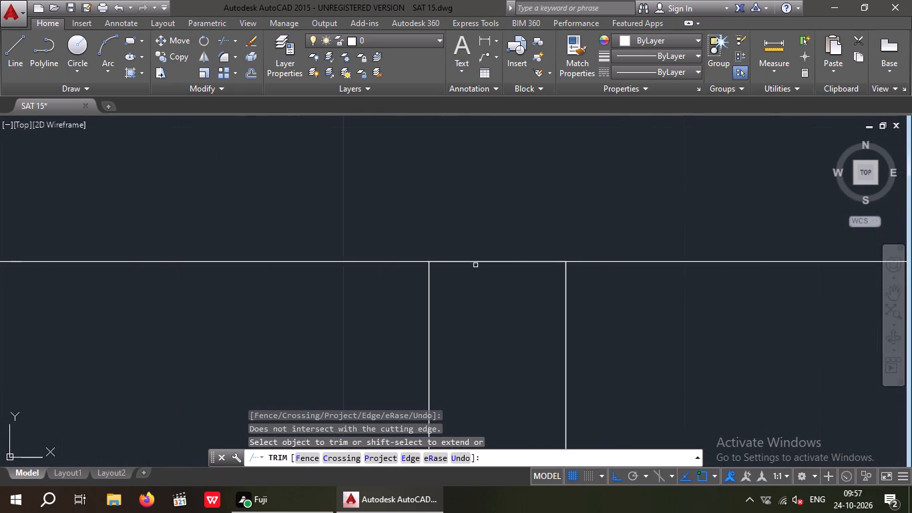
drag(513, 290, 491, 266)
click(472, 224)
scroll(476, 214, down, 4)
middle_drag(523, 273, 579, 276)
scroll(199, 218, up, 3)
drag(220, 266, 208, 250)
click(196, 207)
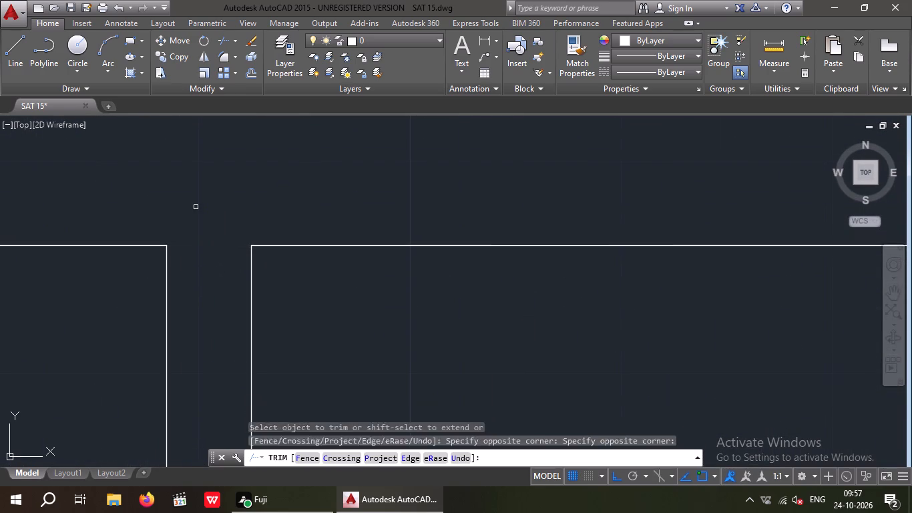
scroll(196, 207, down, 4)
middle_drag(239, 250, 212, 199)
scroll(228, 198, down, 2)
middle_drag(250, 234, 240, 265)
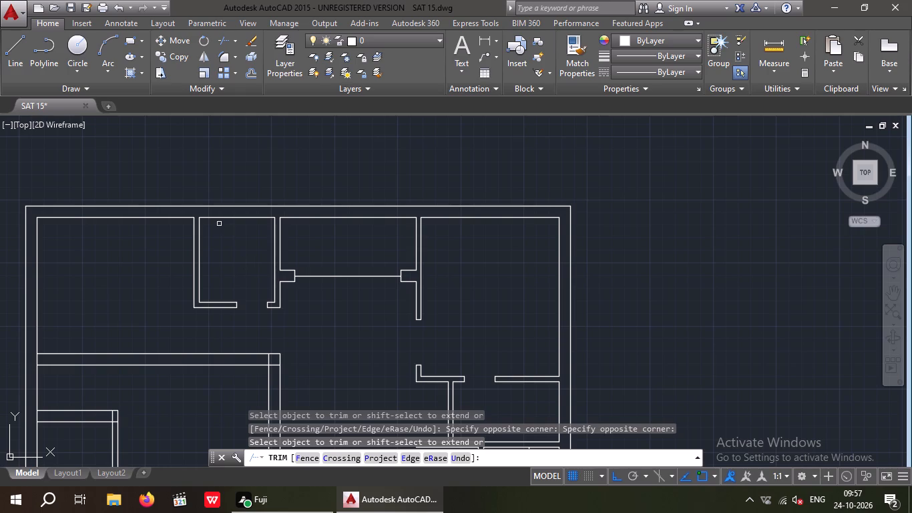
scroll(219, 222, down, 2)
middle_drag(226, 266, 256, 216)
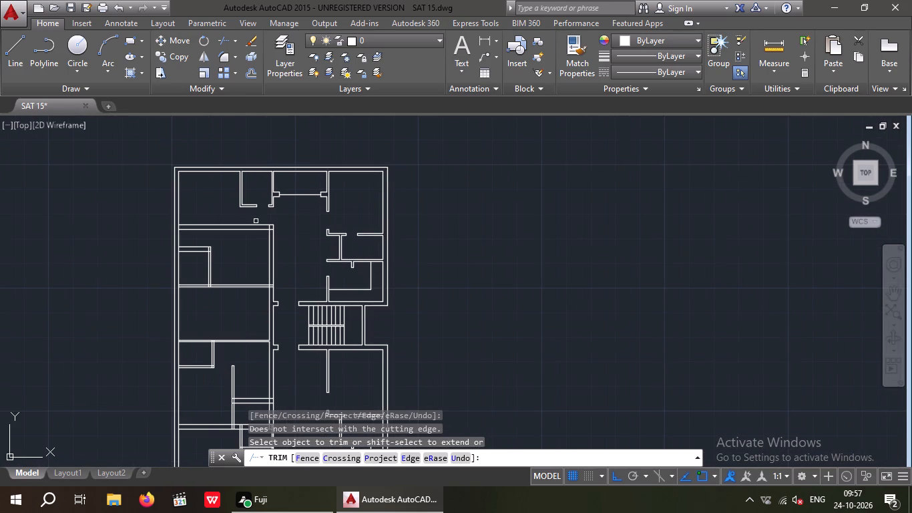
key(Escape)
key(Escape)
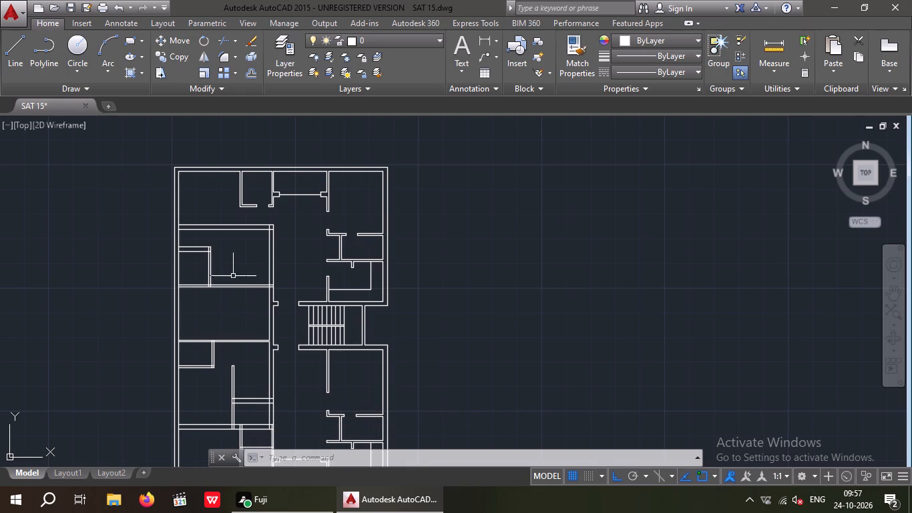
key(Escape)
key(Escape)
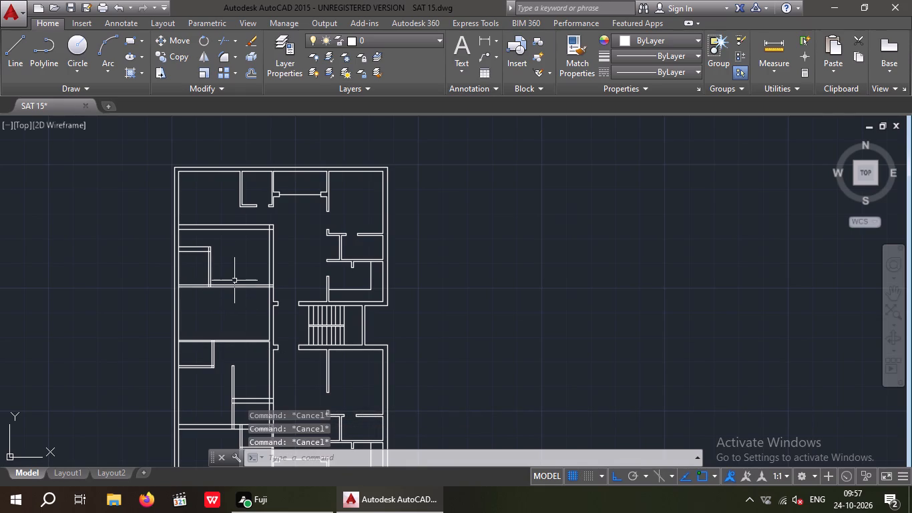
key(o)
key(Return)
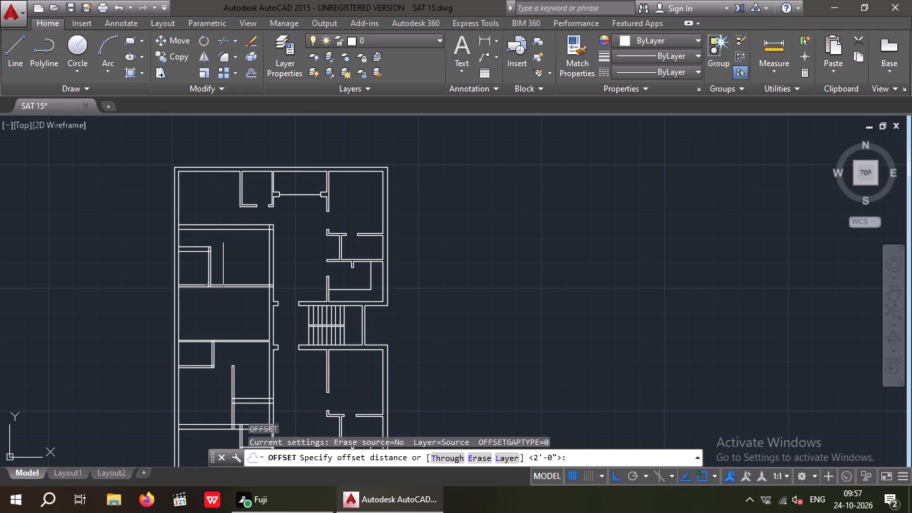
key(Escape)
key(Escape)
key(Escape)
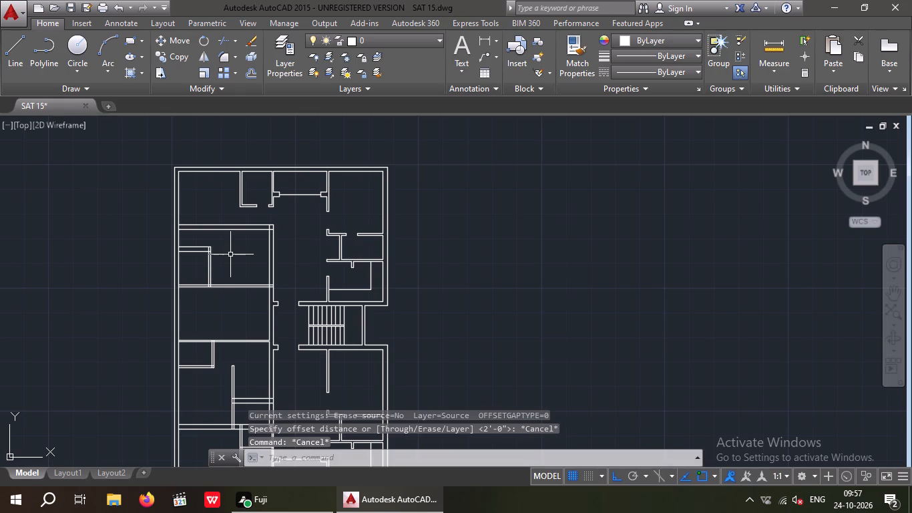
Offset the lower line of the small left-side room's upper wall by 6" into the room.
key(o)
key(Return)
key(6)
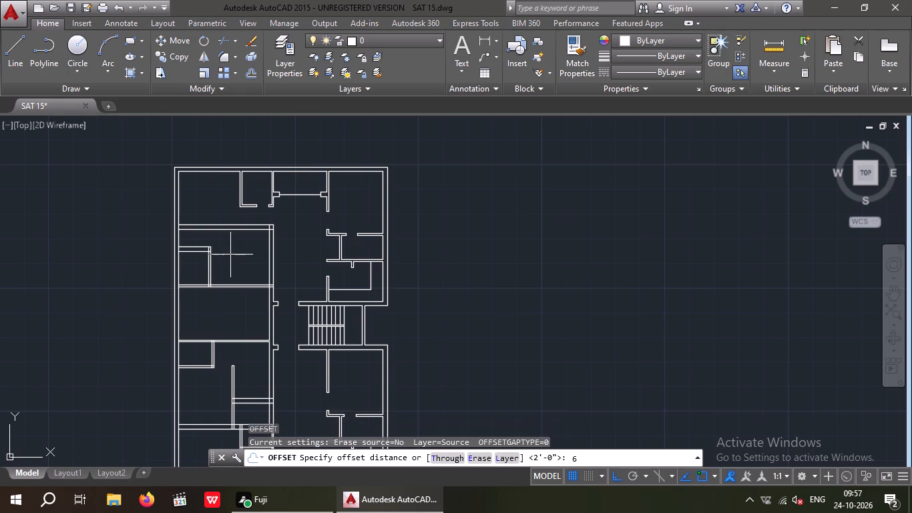
key(shift+quotedbl)
key(Return)
scroll(191, 247, up, 3)
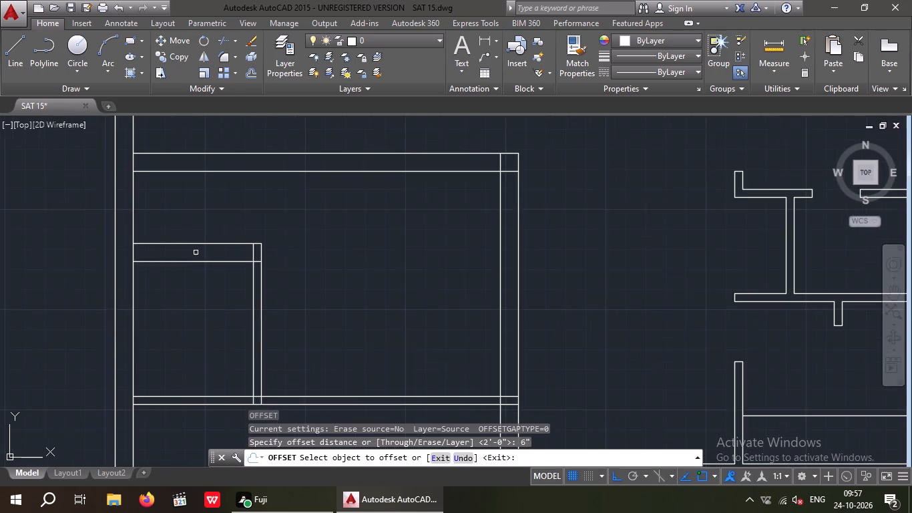
scroll(212, 273, up, 1)
middle_drag(212, 270, 337, 244)
drag(328, 228, 328, 248)
click(329, 259)
key(Escape)
key(Escape)
key(Escape)
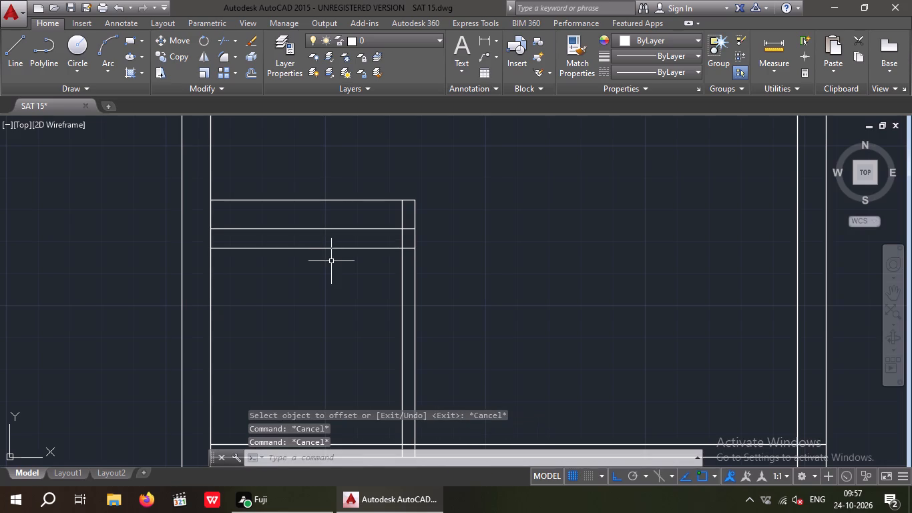
Offset the new line a further 2' down inside the small left-side room to mark the door width.
key(o)
key(Return)
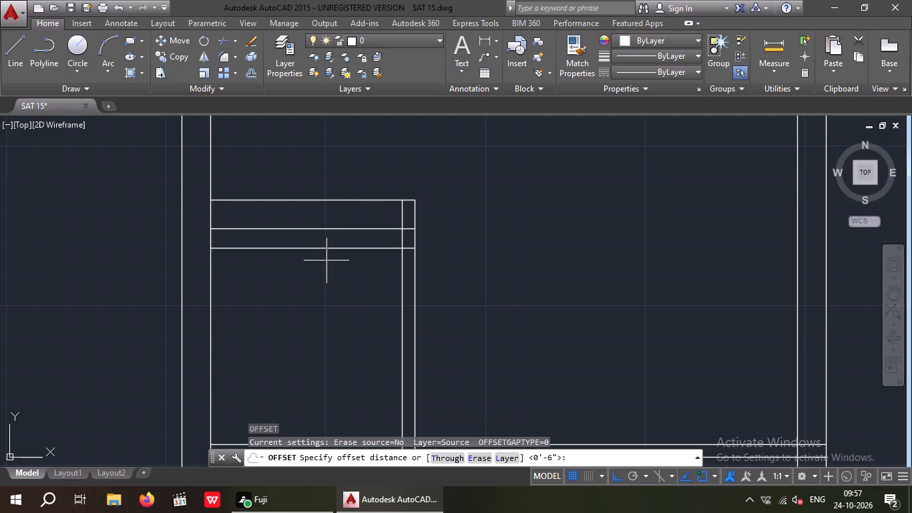
text(2')
key(Return)
drag(350, 248, 350, 262)
click(350, 279)
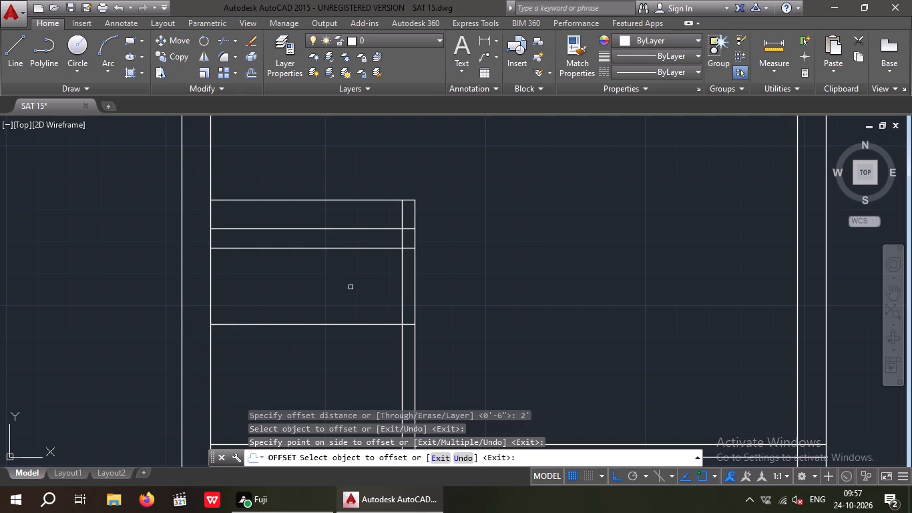
key(Escape)
key(Escape)
key(Escape)
Trim the two door-width lines and the small left-side room's right wall to cut the 2' door opening.
text(TR)
key(space)
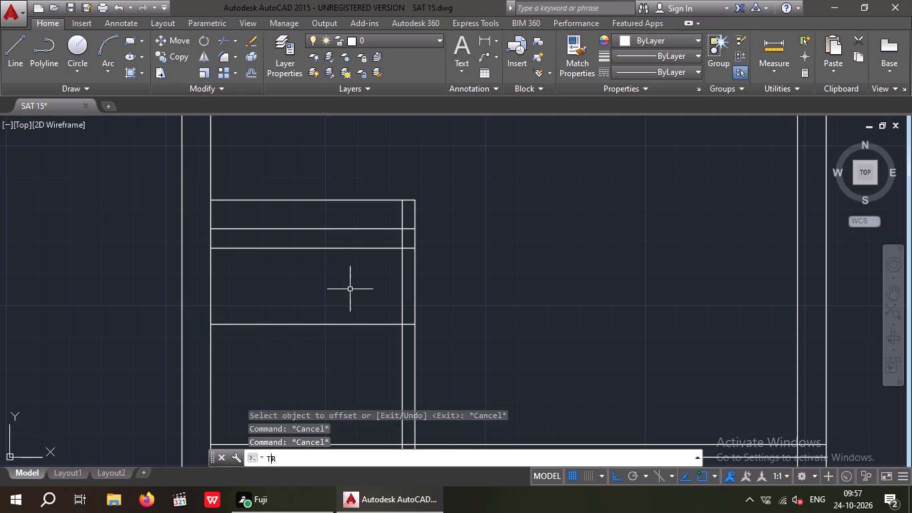
key(space)
drag(351, 357, 340, 343)
click(306, 240)
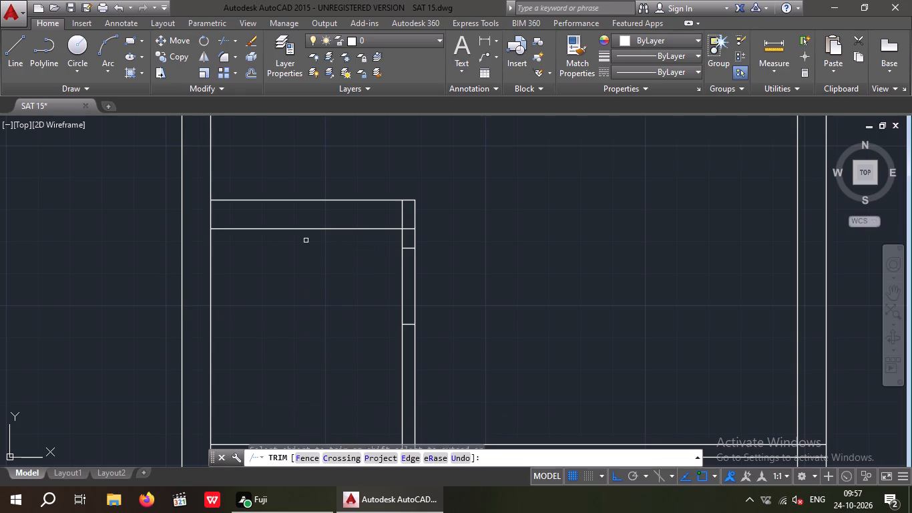
drag(453, 264, 379, 292)
click(353, 293)
Trim the overlapping wall lines at the small left-side room's upper-right corner to form a clean corner.
scroll(403, 226, up, 4)
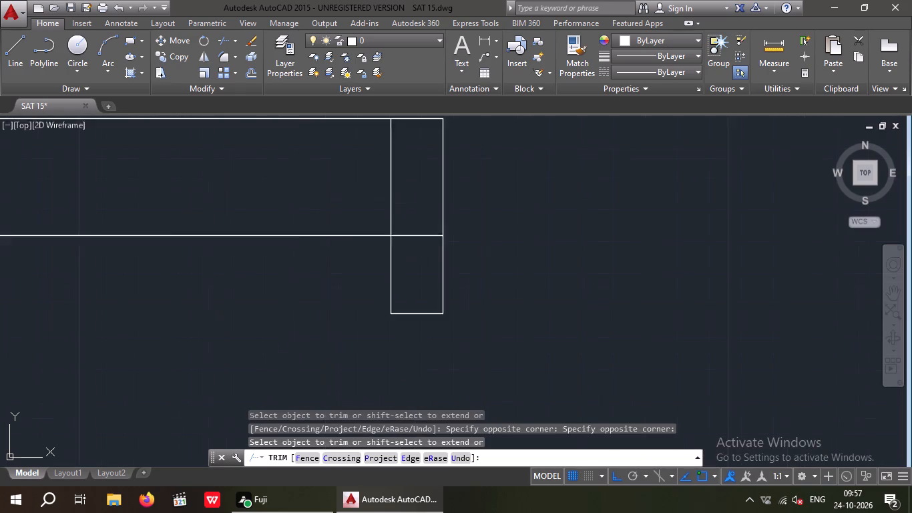
drag(421, 261, 413, 236)
click(411, 194)
drag(398, 173, 316, 208)
click(312, 208)
scroll(334, 178, down, 4)
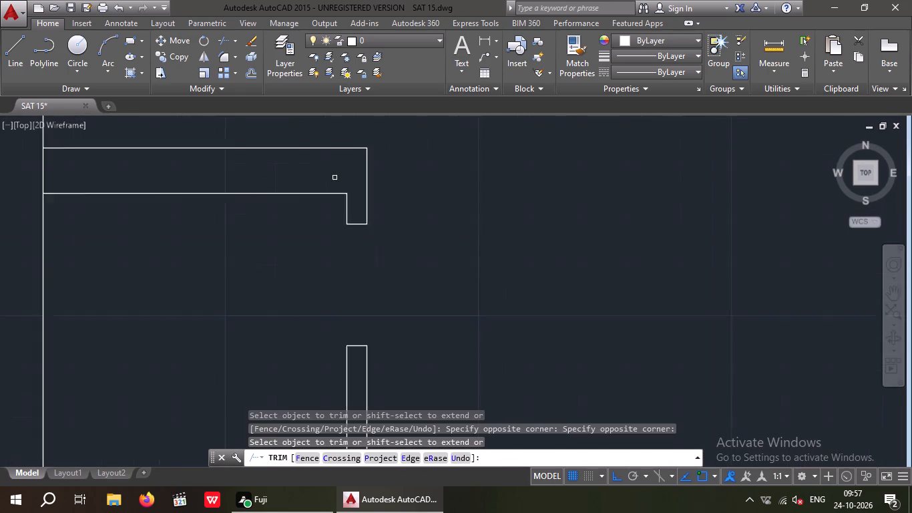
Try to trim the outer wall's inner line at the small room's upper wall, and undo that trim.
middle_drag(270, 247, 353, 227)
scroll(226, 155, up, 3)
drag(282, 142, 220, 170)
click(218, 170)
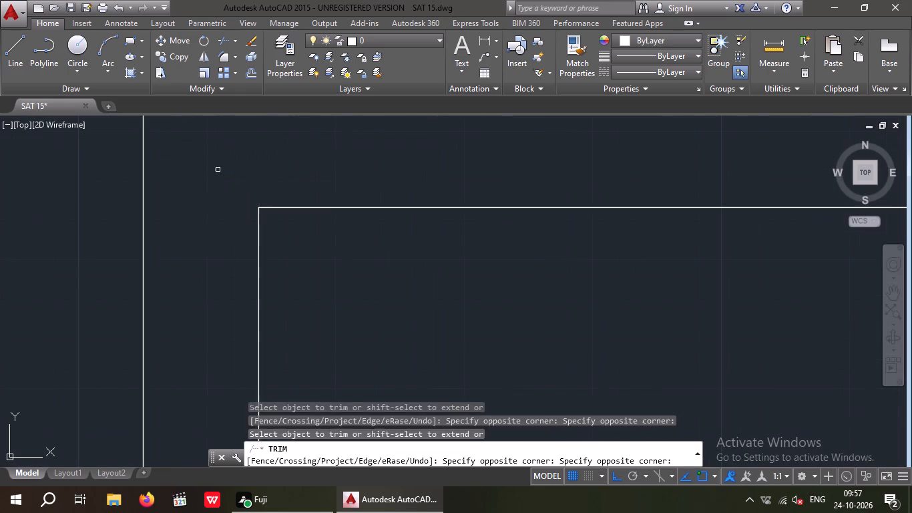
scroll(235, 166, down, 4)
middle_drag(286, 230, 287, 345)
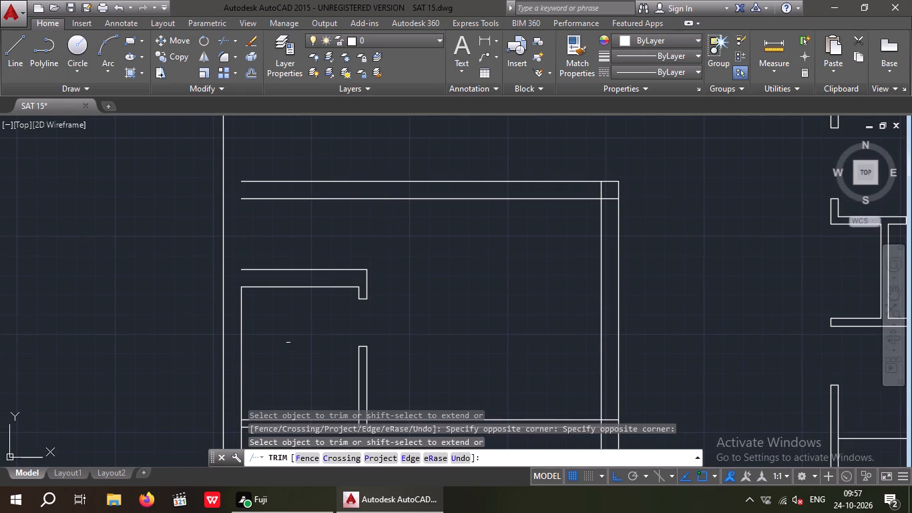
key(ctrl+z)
Trim the outer wall's inner line between the two lines of the small left-side room's upper wall.
scroll(258, 306, down, 4)
middle_drag(254, 309, 431, 319)
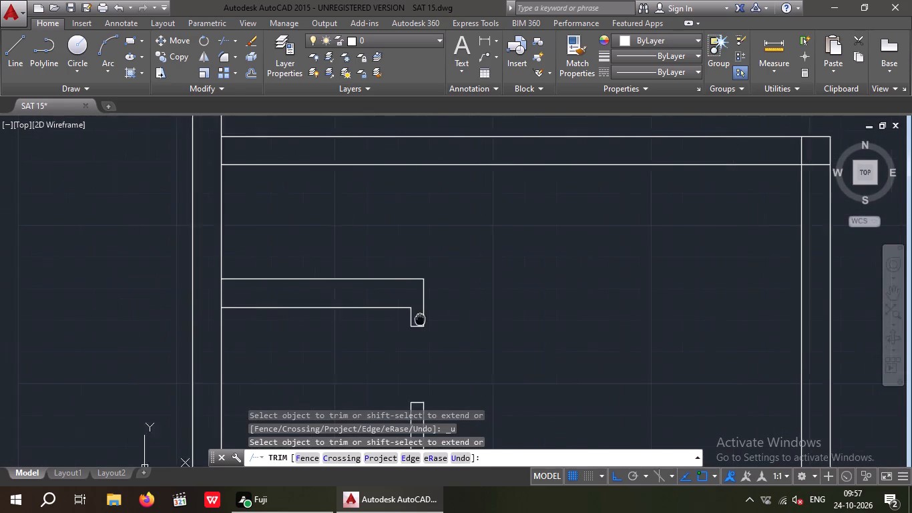
middle_drag(431, 319, 448, 319)
click(282, 293)
Trim the T-junction where the small left-side room's right wall meets the partition below it.
scroll(284, 288, down, 3)
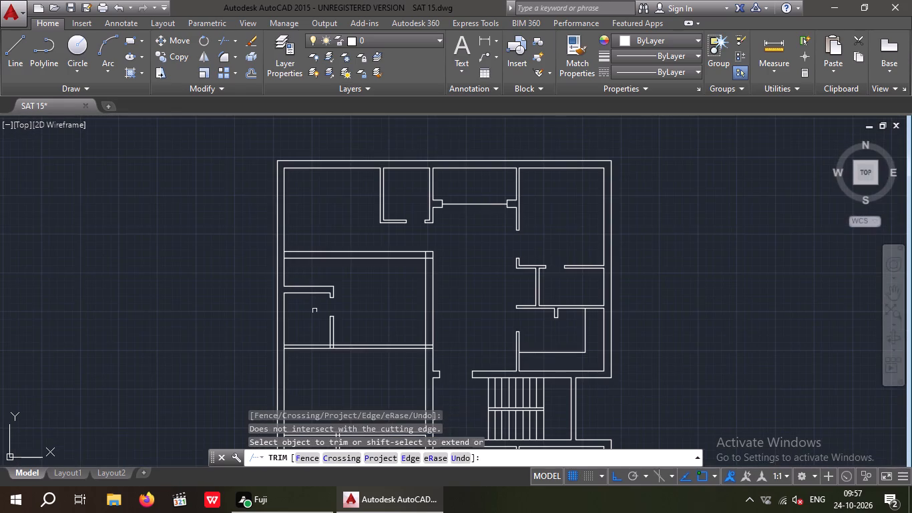
middle_drag(311, 313, 303, 284)
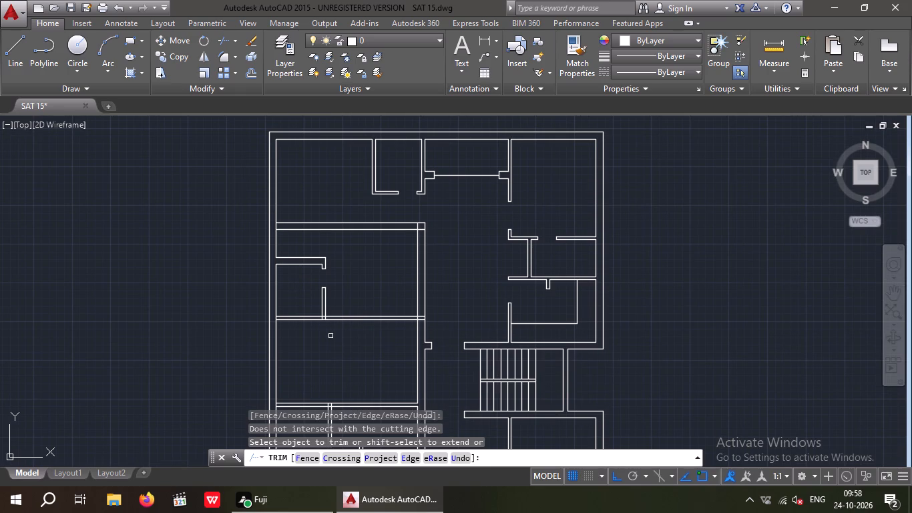
scroll(320, 317, up, 7)
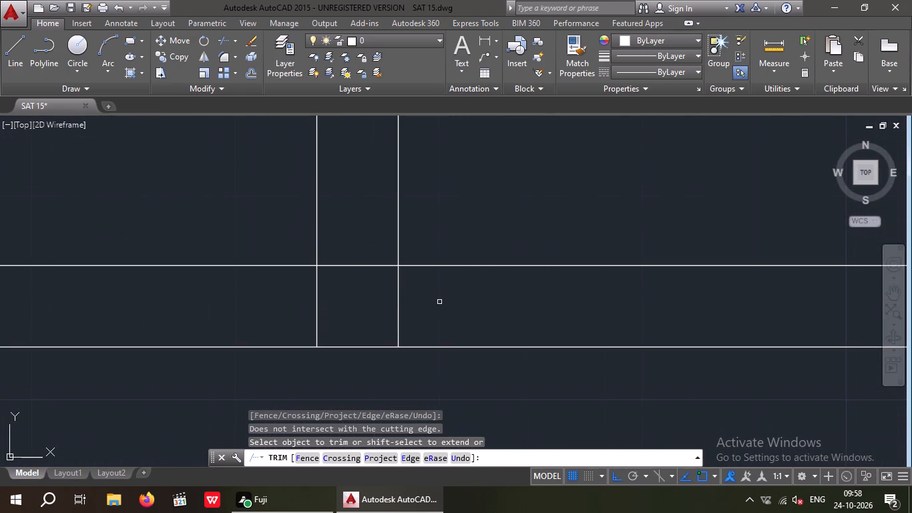
drag(439, 302, 343, 319)
click(292, 329)
drag(353, 291, 350, 280)
click(356, 233)
scroll(354, 236, down, 4)
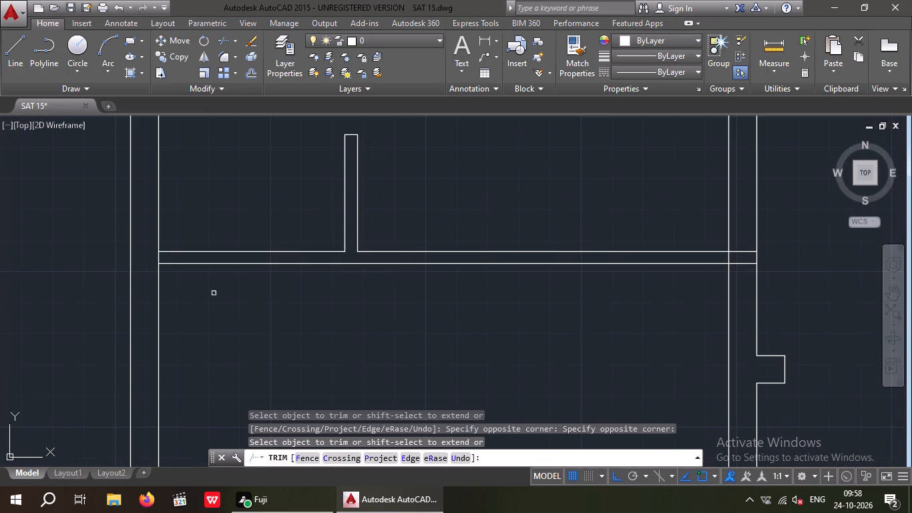
Trim the outer wall's inner line between the two lines of the partition below the small left-side room.
scroll(164, 259, up, 3)
drag(174, 238, 118, 254)
click(91, 260)
scroll(103, 259, down, 4)
middle_drag(210, 295, 210, 314)
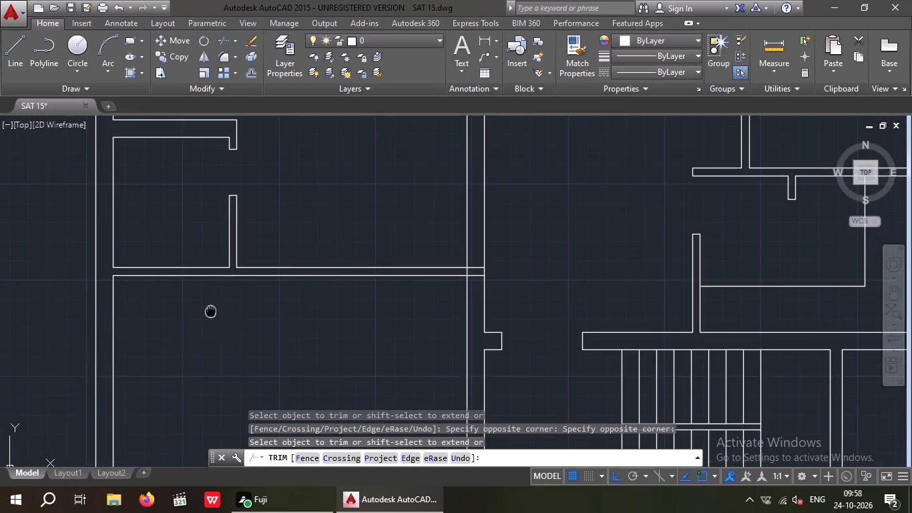
middle_drag(210, 314, 216, 348)
scroll(196, 282, down, 2)
middle_drag(195, 285, 184, 318)
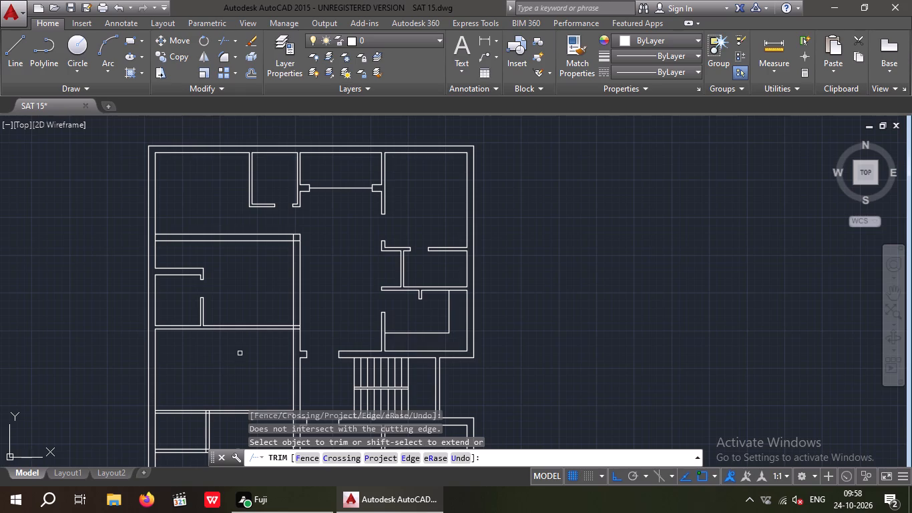
key(Escape)
key(Escape)
key(Escape)
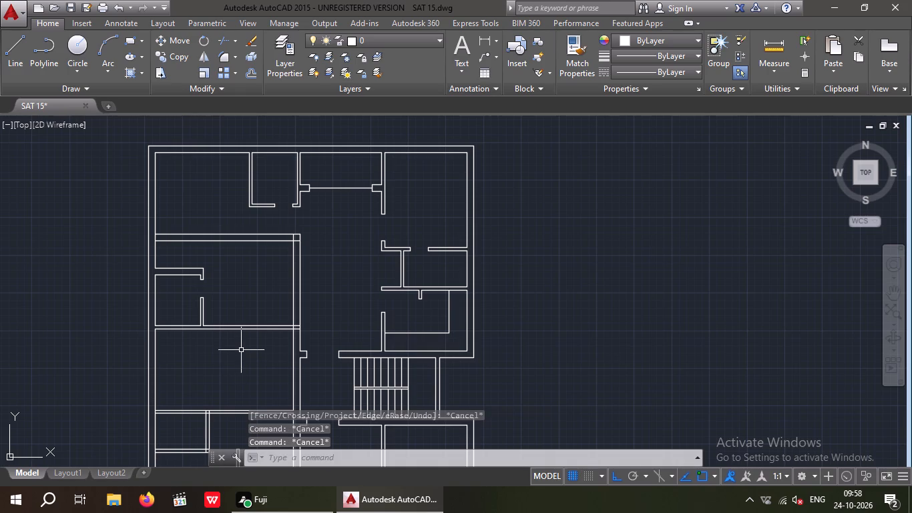
Offset the right line of the small room's right wall stub by 6" to the right.
key(o)
key(Return)
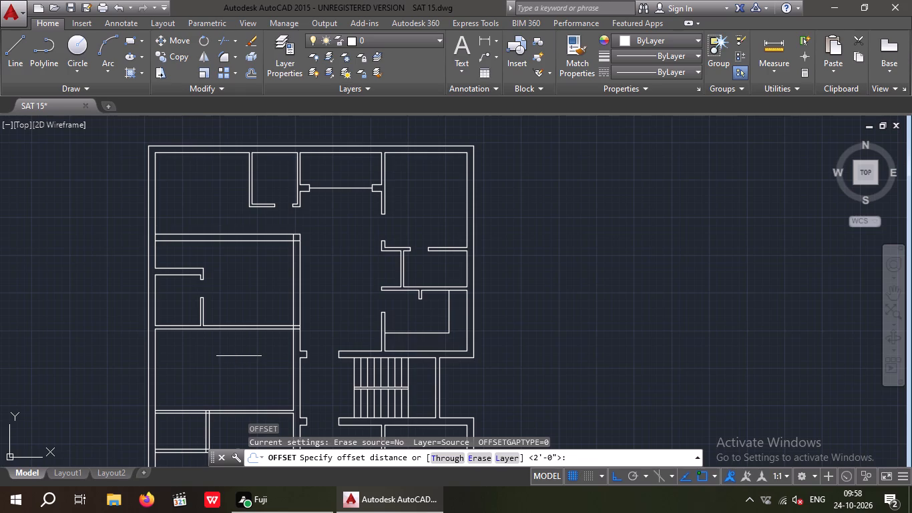
key(6)
key(shift+quotedbl)
key(Return)
scroll(196, 319, up, 4)
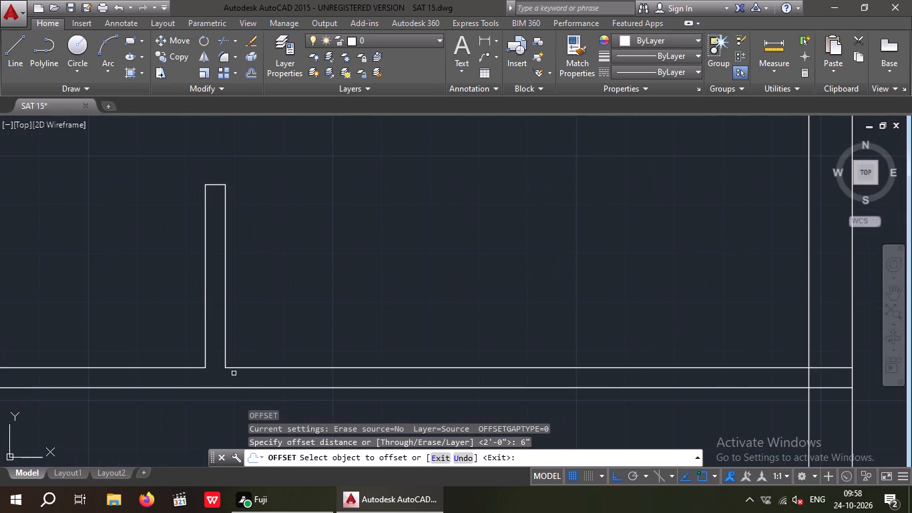
drag(225, 341, 235, 343)
click(318, 340)
key(Escape)
key(Escape)
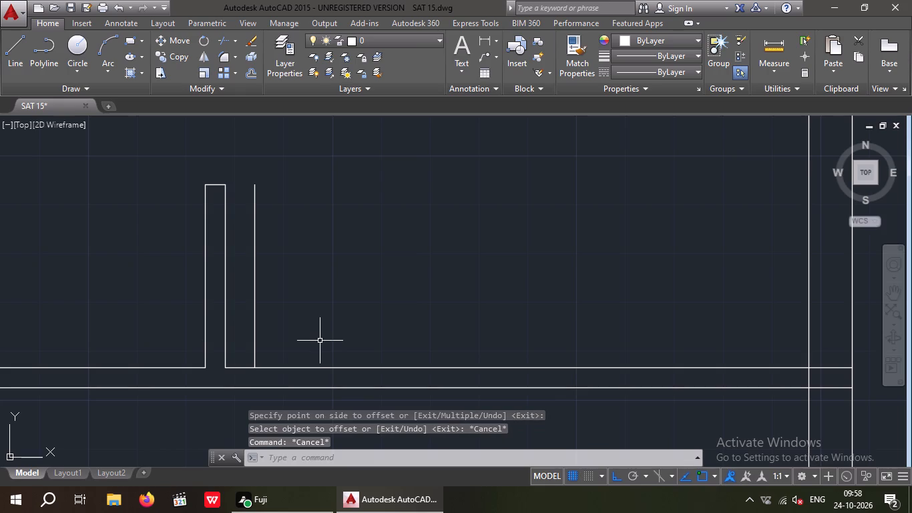
Extend the new offset line down to the lower line of the partition below it.
key(e)
key(x)
key(space)
key(space)
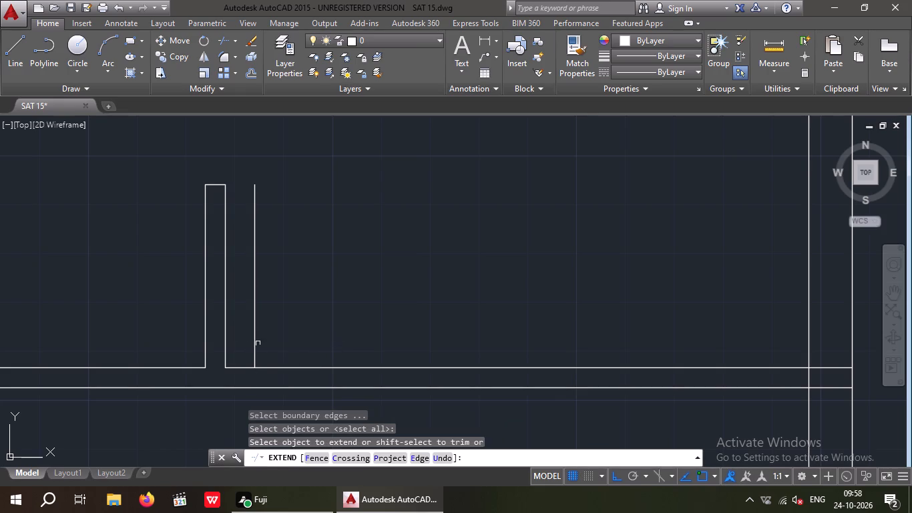
click(258, 343)
click(249, 347)
key(Escape)
key(Escape)
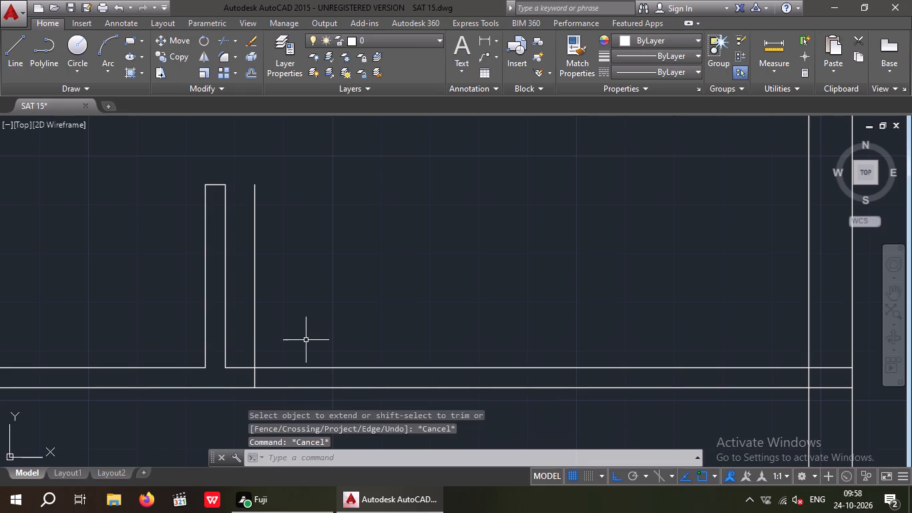
key(Escape)
Offset the extended line a further 3' to the right to mark the door width in the partition.
key(o)
key(Return)
key(3)
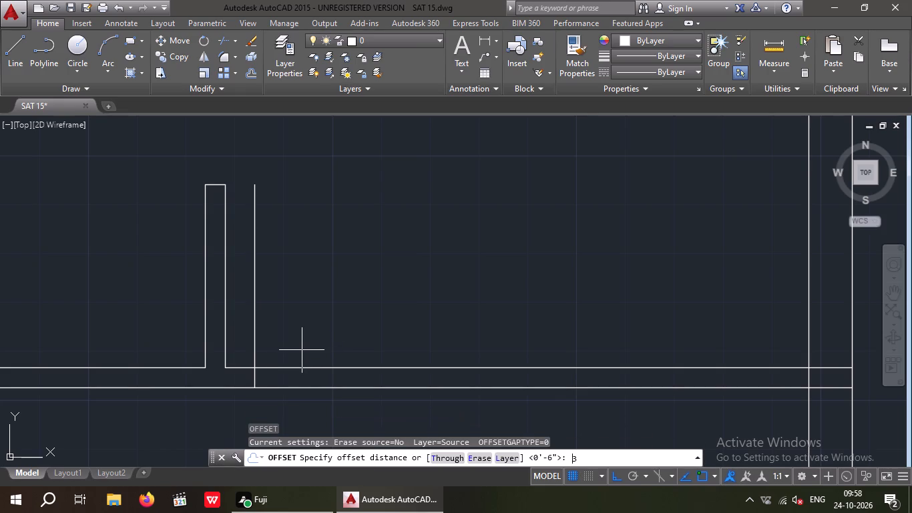
key(apostrophe)
key(Return)
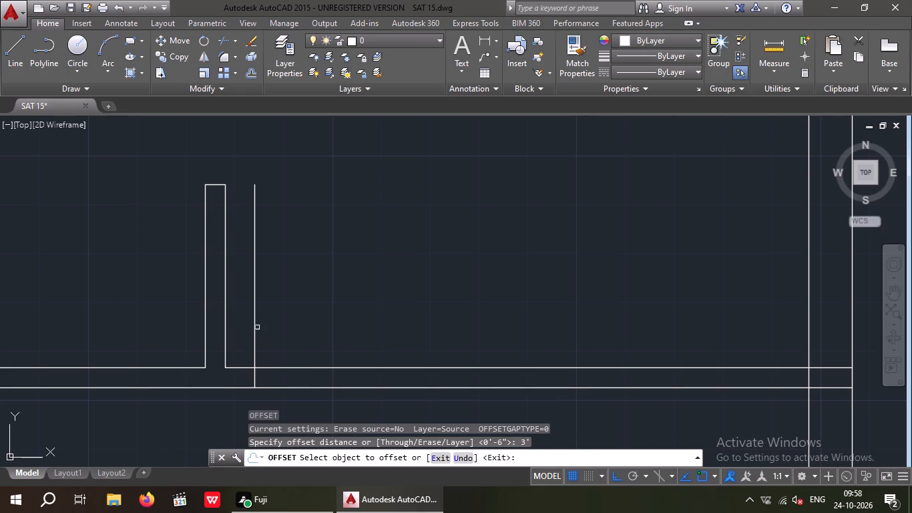
drag(254, 331, 260, 335)
click(316, 333)
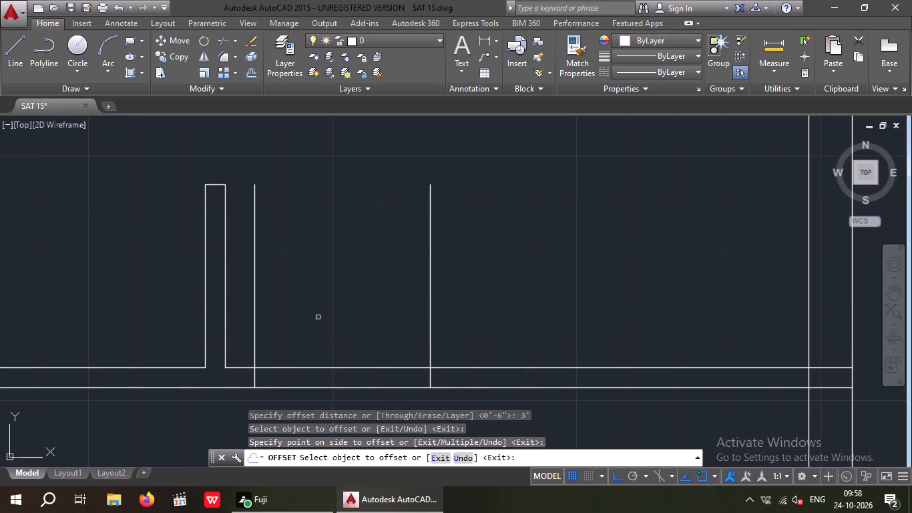
key(Escape)
key(Escape)
Trim the projecting marker lines and the partition lines between them to cut the 3' door opening.
text(TR)
key(space)
key(space)
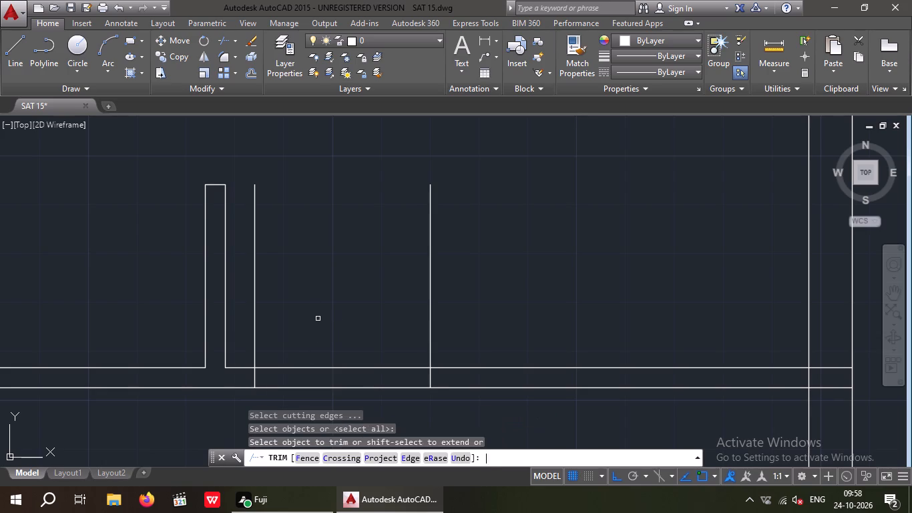
drag(469, 281, 218, 357)
click(243, 343)
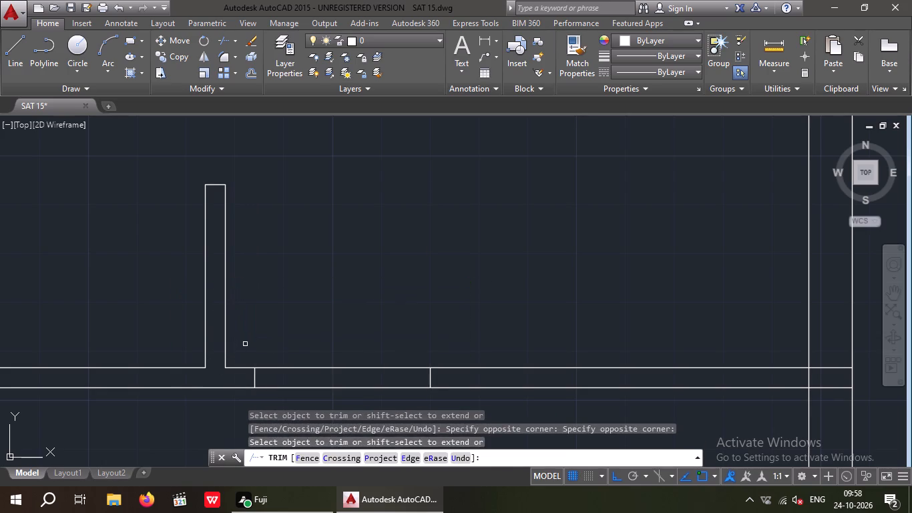
drag(355, 403, 305, 373)
click(300, 328)
scroll(291, 345, down, 2)
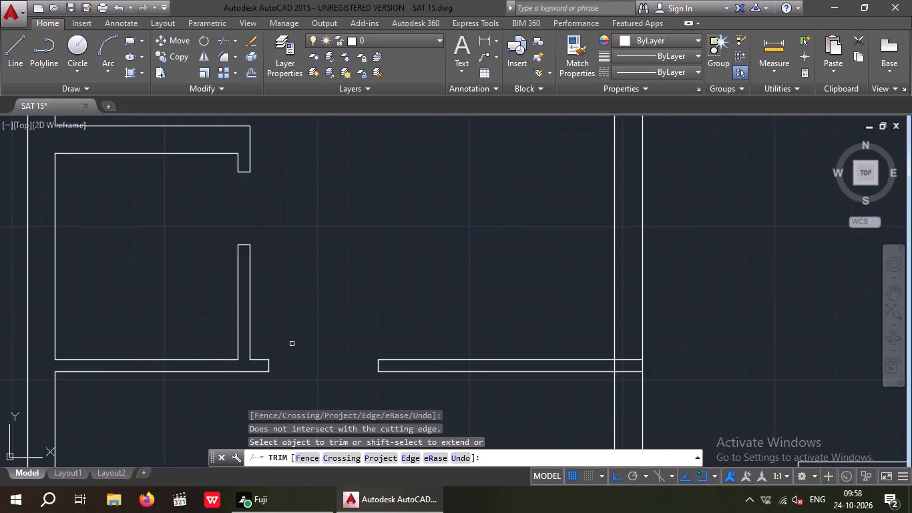
Trim the crossing wall lines where the left room's upper wall meets its hall-side wall to form a clean corner.
scroll(292, 344, down, 2)
middle_drag(294, 329, 300, 277)
scroll(381, 192, up, 5)
drag(393, 304, 376, 250)
click(375, 244)
drag(377, 239, 322, 242)
click(318, 244)
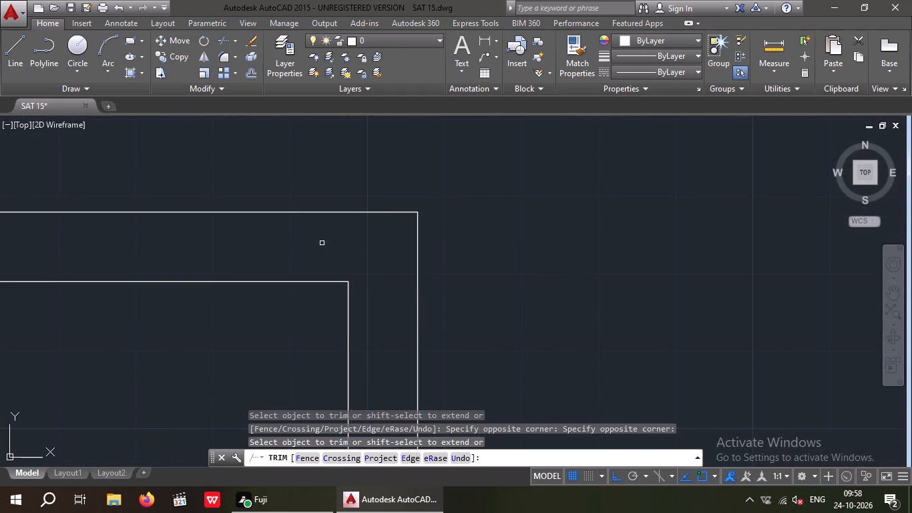
Trim the partition's two lines where they cross the left room's hall-side wall.
scroll(330, 233, down, 5)
middle_click(297, 289)
scroll(299, 287, down, 2)
scroll(312, 325, up, 5)
drag(320, 330, 314, 306)
click(312, 274)
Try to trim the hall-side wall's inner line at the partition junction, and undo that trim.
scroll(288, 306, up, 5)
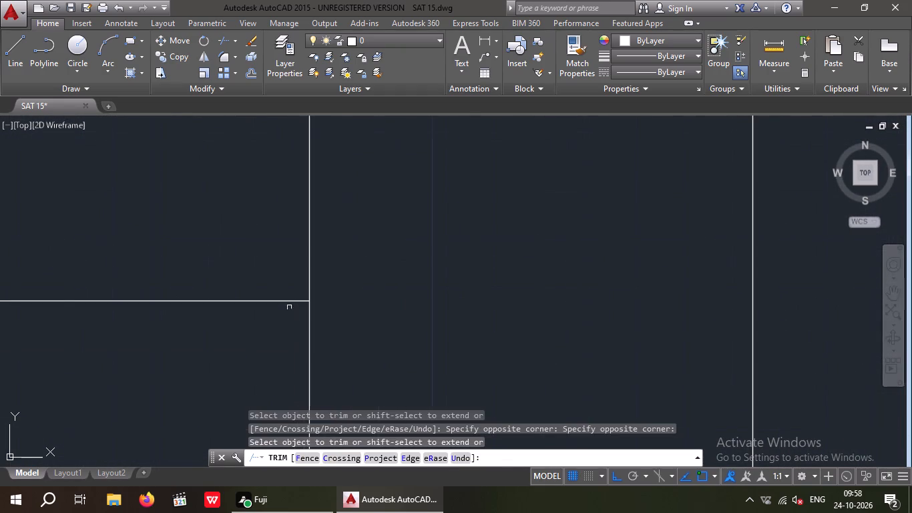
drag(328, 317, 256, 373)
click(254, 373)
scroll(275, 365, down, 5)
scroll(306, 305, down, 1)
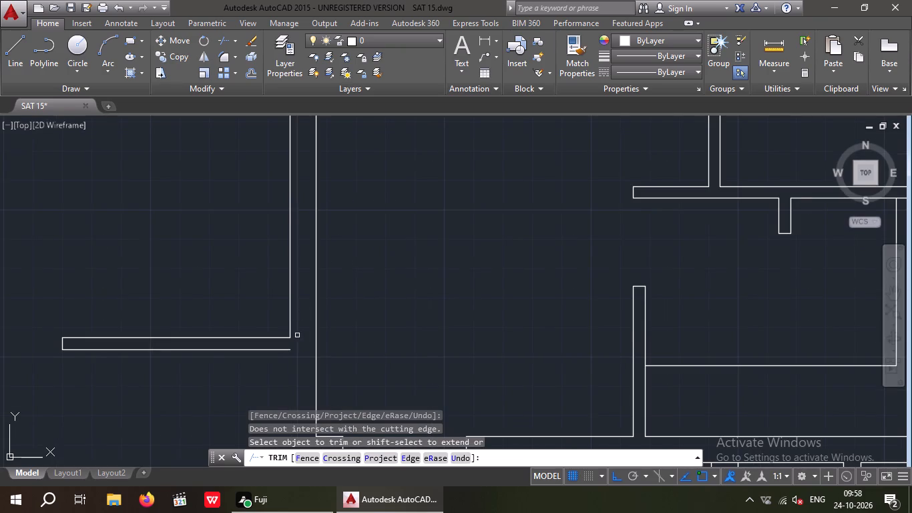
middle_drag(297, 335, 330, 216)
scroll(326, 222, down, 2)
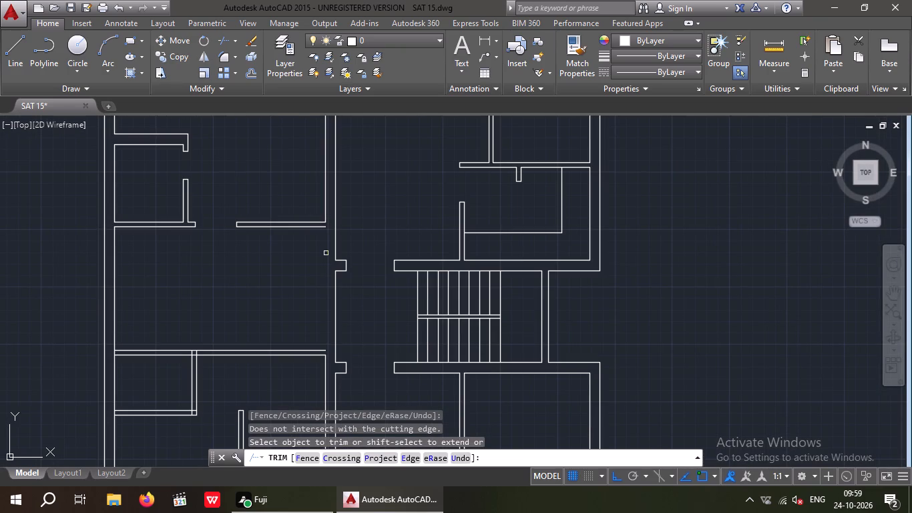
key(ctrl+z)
Trim the hall-side wall's inner line between the partition's two lines to open the junction.
scroll(292, 312, up, 3)
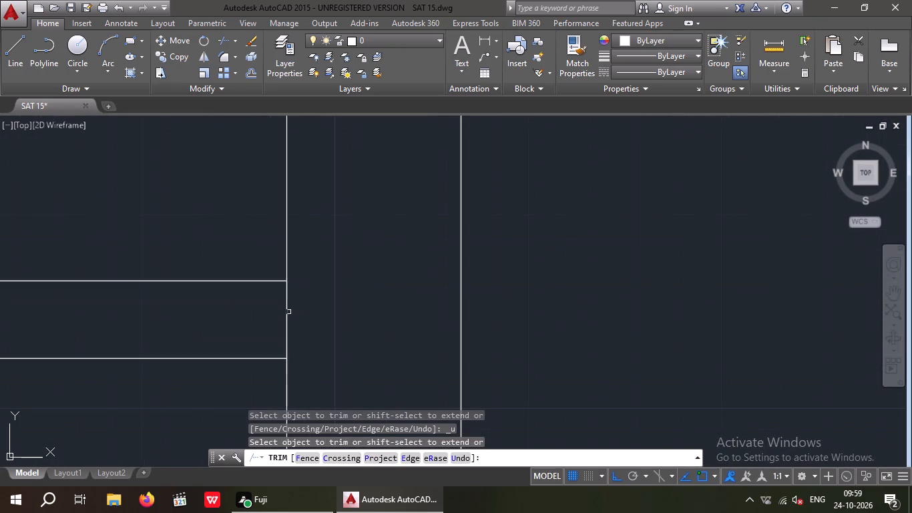
click(286, 312)
scroll(295, 298, down, 6)
middle_drag(239, 339, 270, 303)
scroll(265, 308, down, 2)
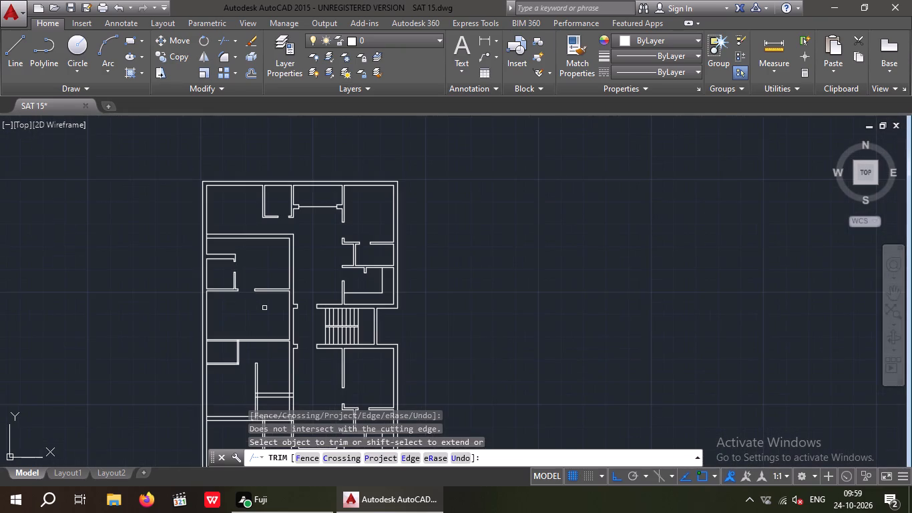
middle_drag(264, 321, 325, 316)
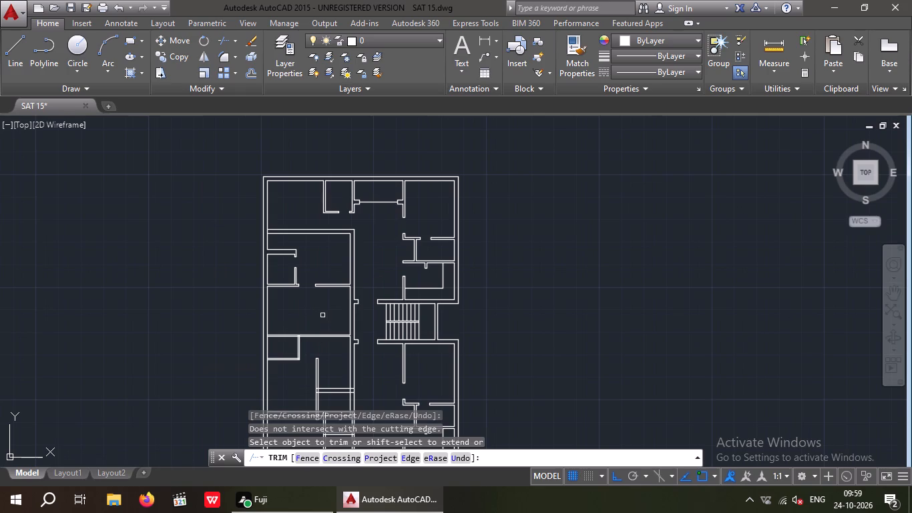
middle_drag(361, 376, 361, 375)
Offset the upper line of the partition opposite the staircase by 9" upward into the room above.
middle_drag(361, 375, 359, 352)
scroll(353, 299, up, 3)
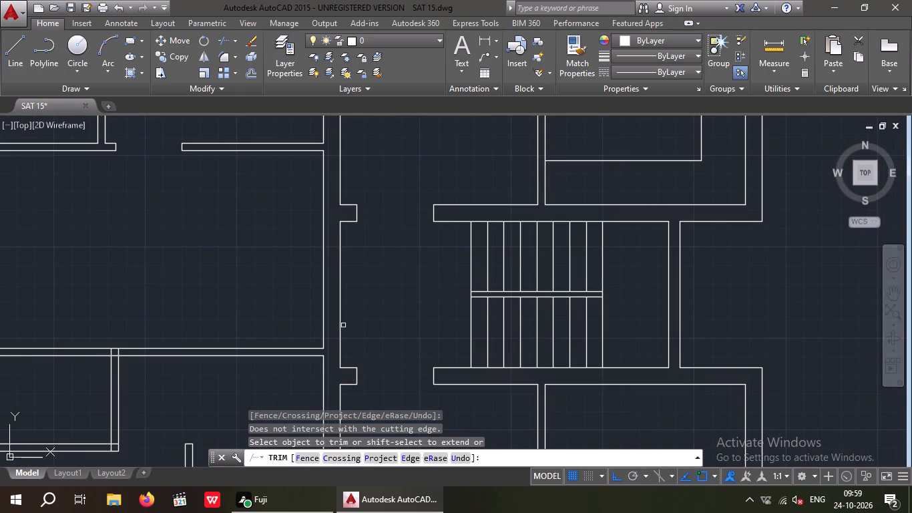
key(Escape)
key(Escape)
key(Escape)
key(o)
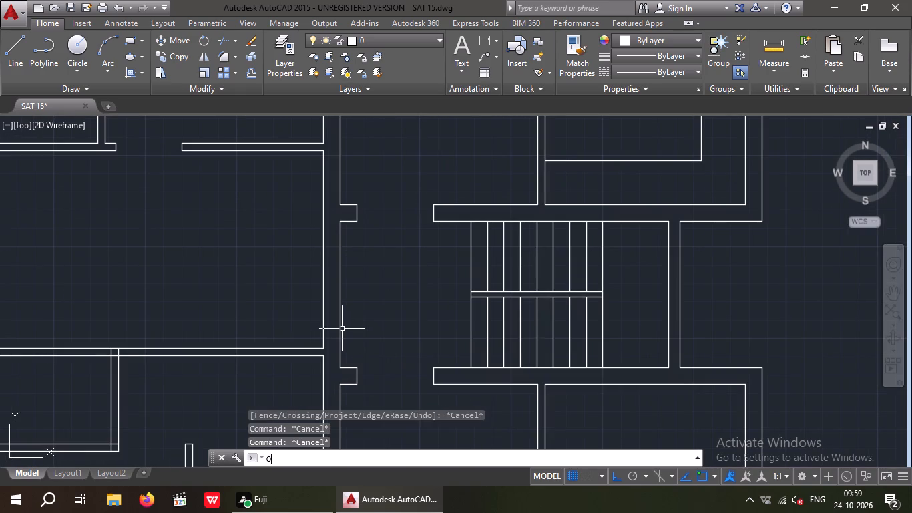
key(Return)
key(9)
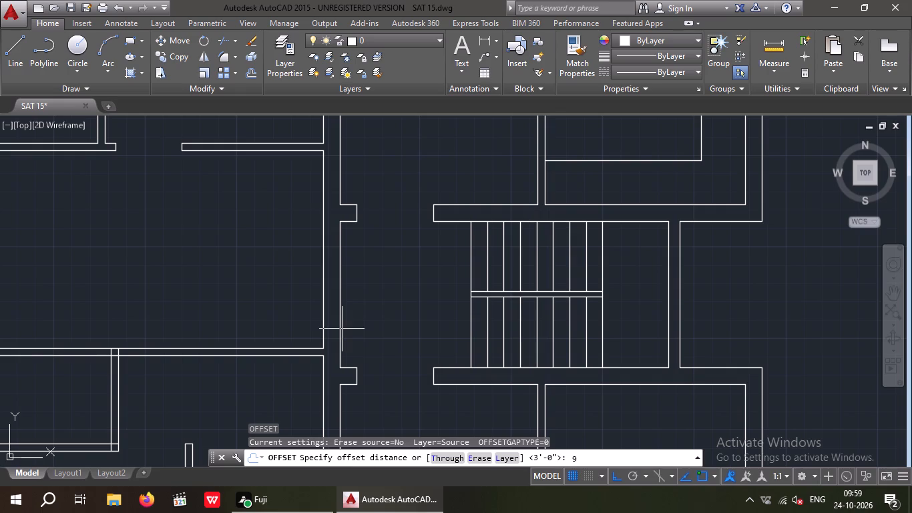
key(shift+quotedbl)
key(Return)
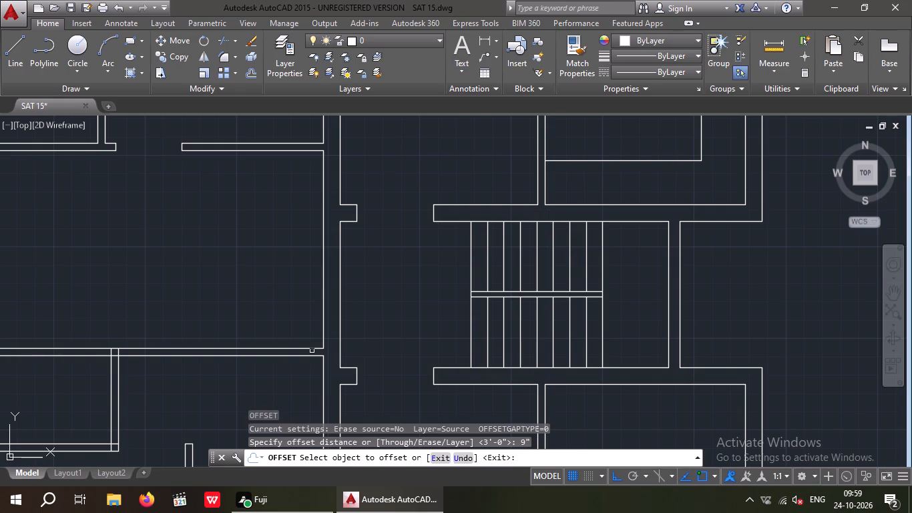
drag(311, 349, 310, 341)
click(309, 315)
key(Escape)
key(Escape)
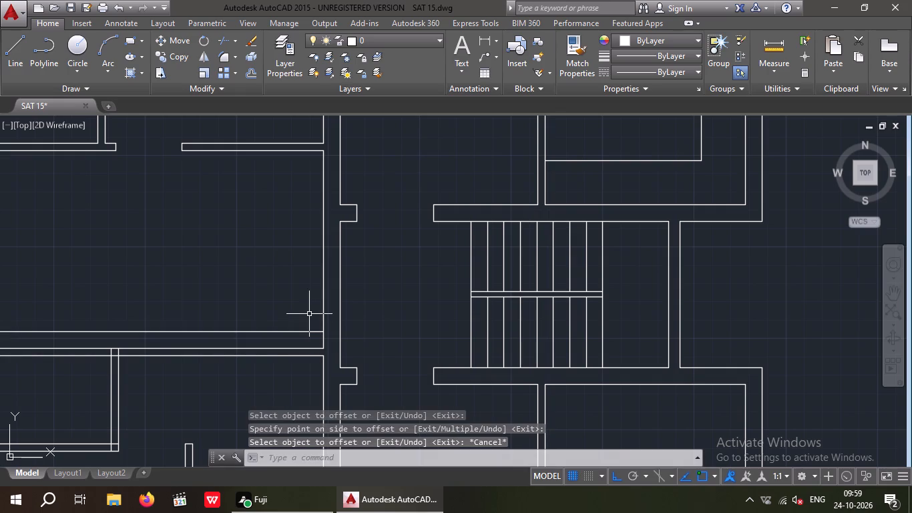
Extend the offset line to the hall-side wall's outer face and trim its room portion, leaving a door jamb line across the wall.
key(e)
text(X)
key(space)
key(space)
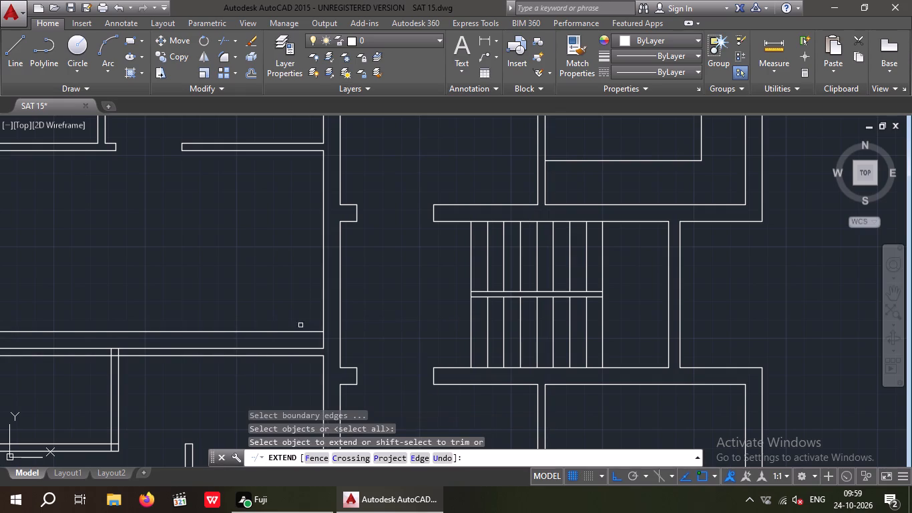
click(308, 332)
key(Escape)
key(Escape)
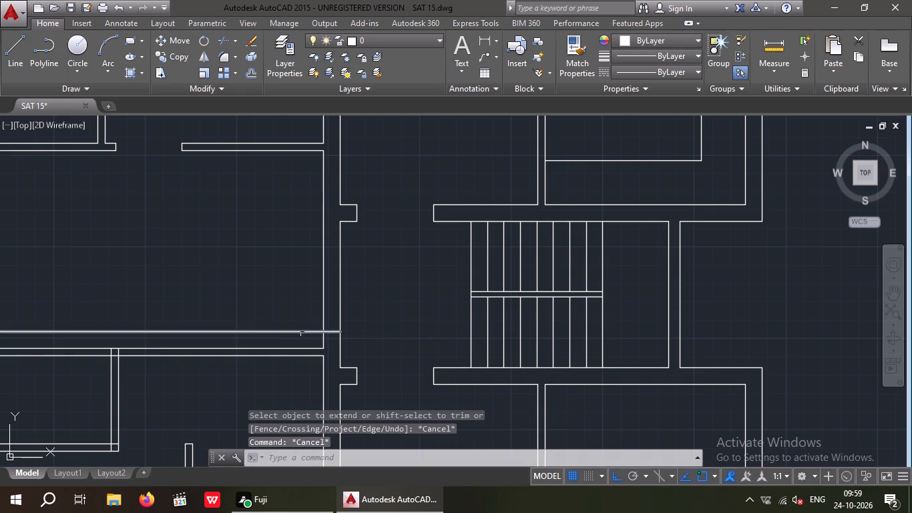
key(t)
text(R)
key(space)
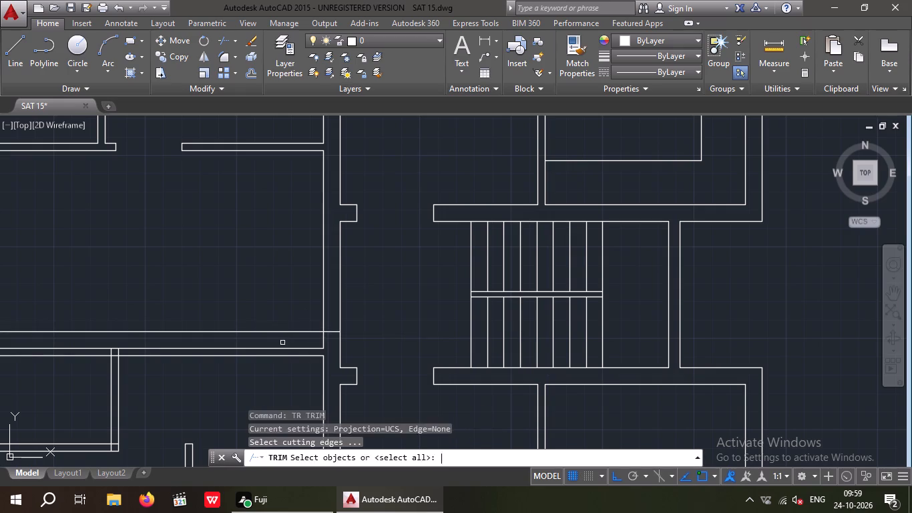
key(space)
click(278, 332)
key(Escape)
key(Escape)
key(Escape)
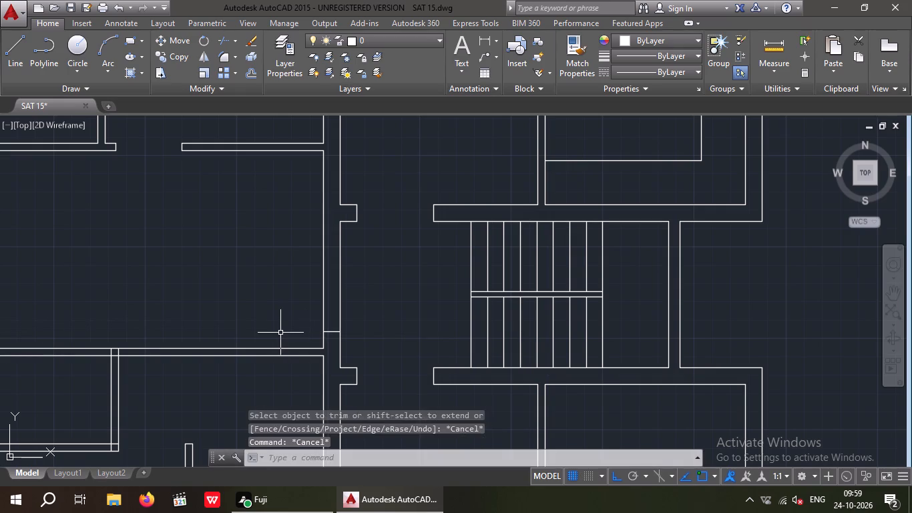
Offset the jamb line in the hall-side wall by 3'6" upward to mark the door's other side.
key(o)
key(Return)
text(3'6)
key(shift+quotedbl)
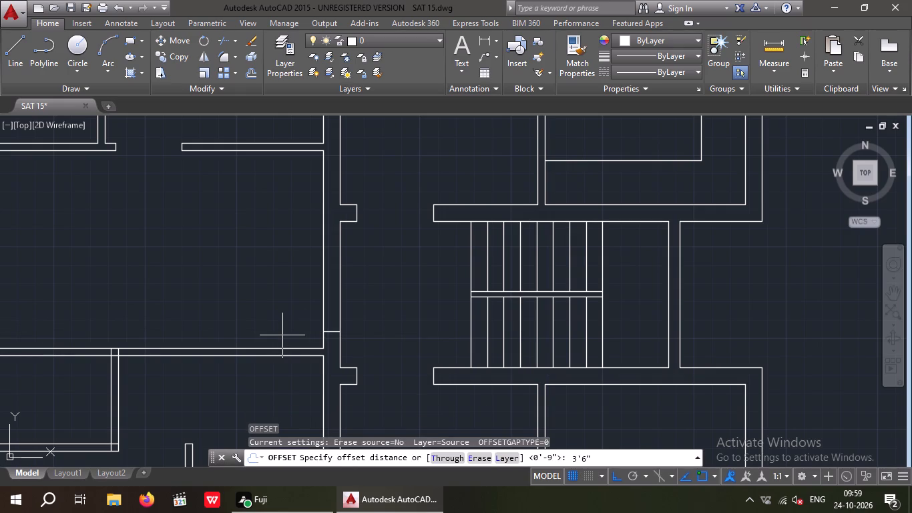
key(Return)
scroll(333, 334, up, 2)
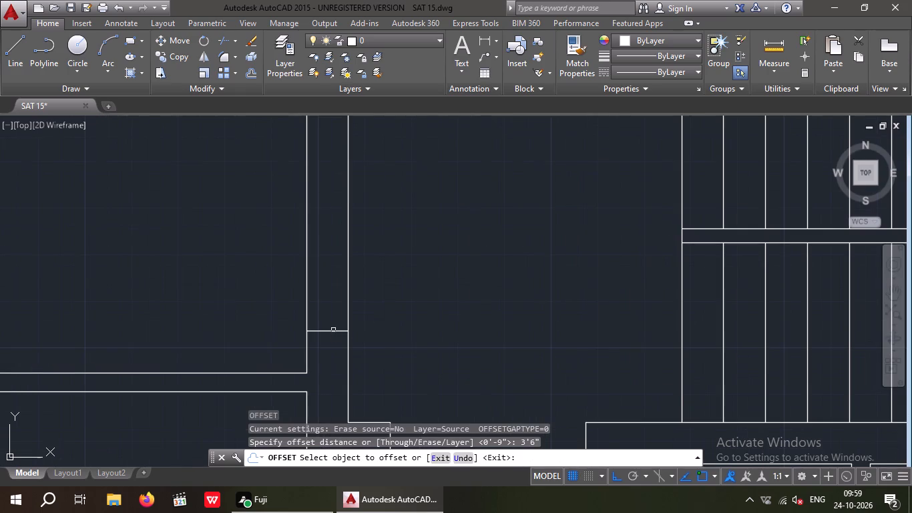
drag(333, 331, 333, 315)
click(332, 283)
scroll(332, 279, down, 2)
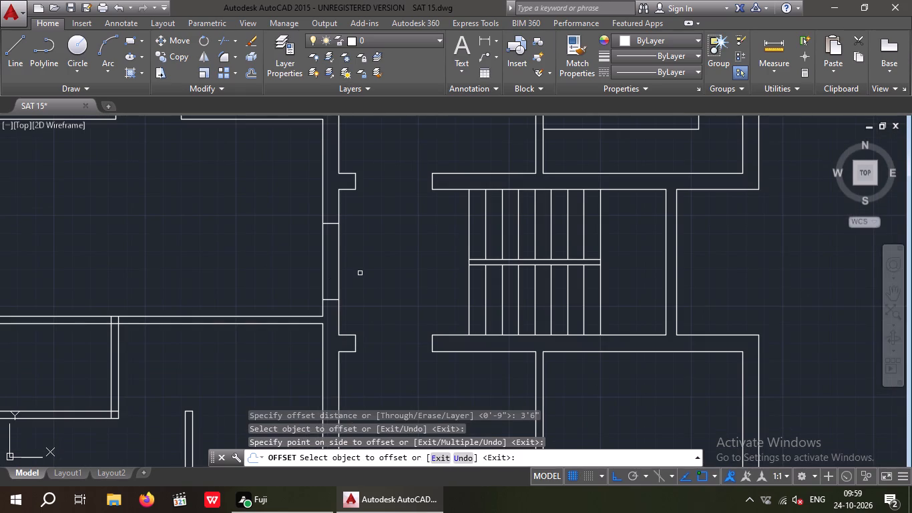
key(Escape)
key(Escape)
key(Escape)
Trim both hall-side wall lines between the two jamb lines to cut the 3'6" door opening facing the stairs.
text(TR)
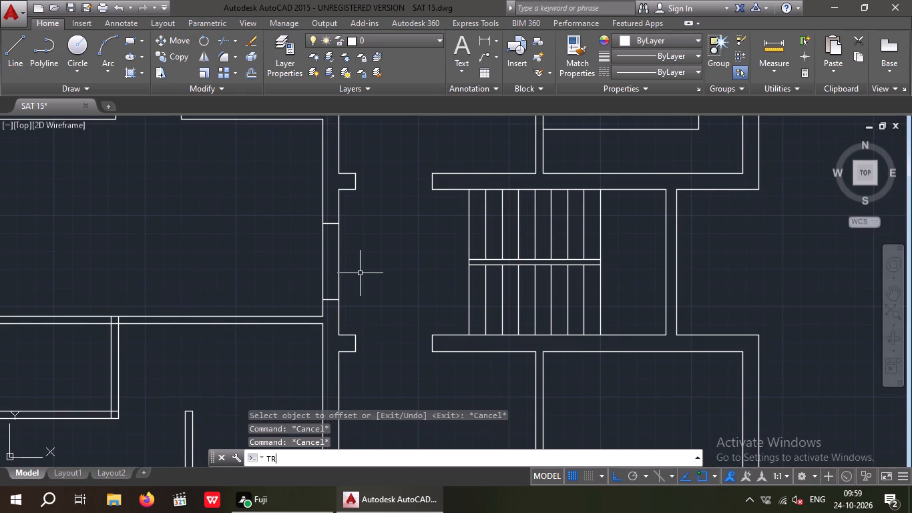
key(space)
key(space)
drag(369, 243, 292, 276)
click(282, 275)
scroll(288, 261, down, 1)
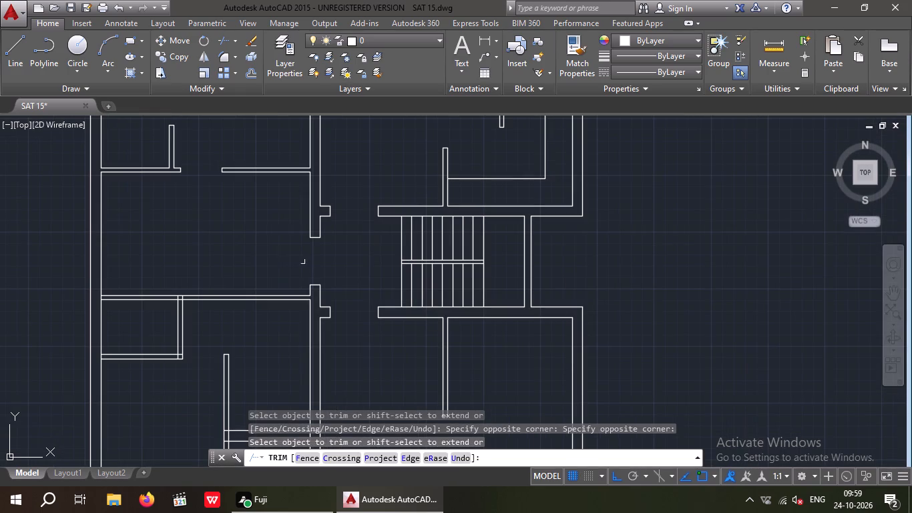
middle_click(355, 263)
middle_drag(351, 261, 455, 272)
middle_drag(308, 282, 444, 280)
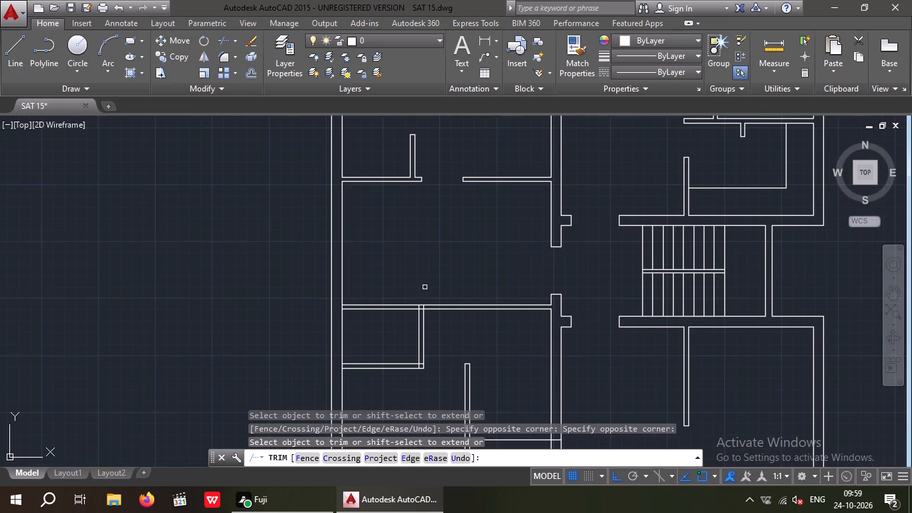
middle_click(425, 287)
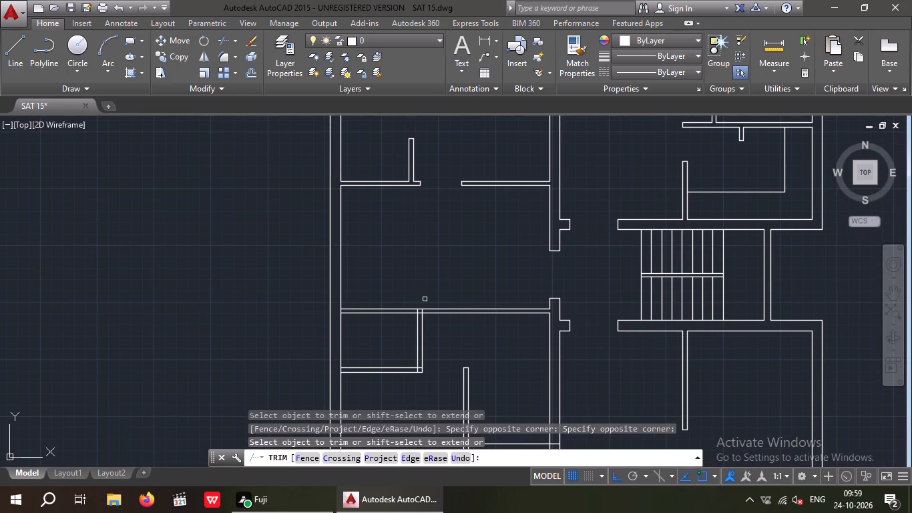
middle_drag(391, 271, 403, 238)
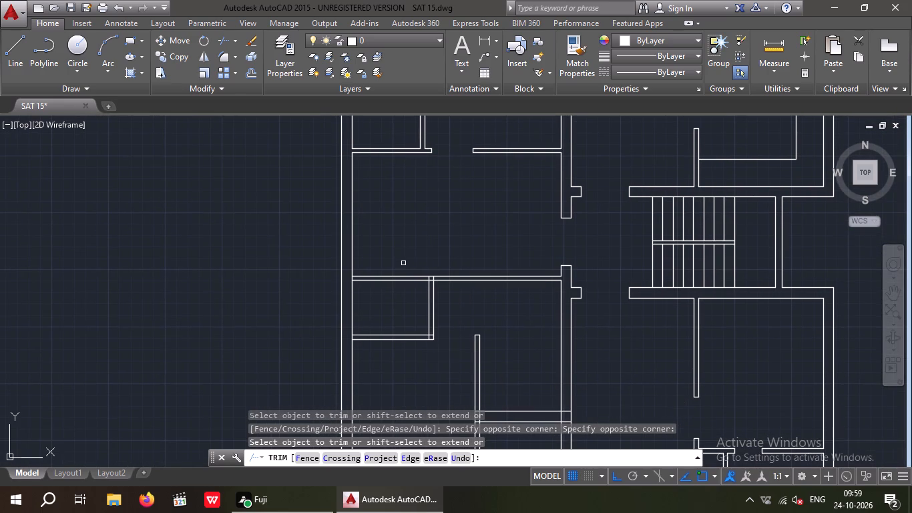
key(Escape)
key(Escape)
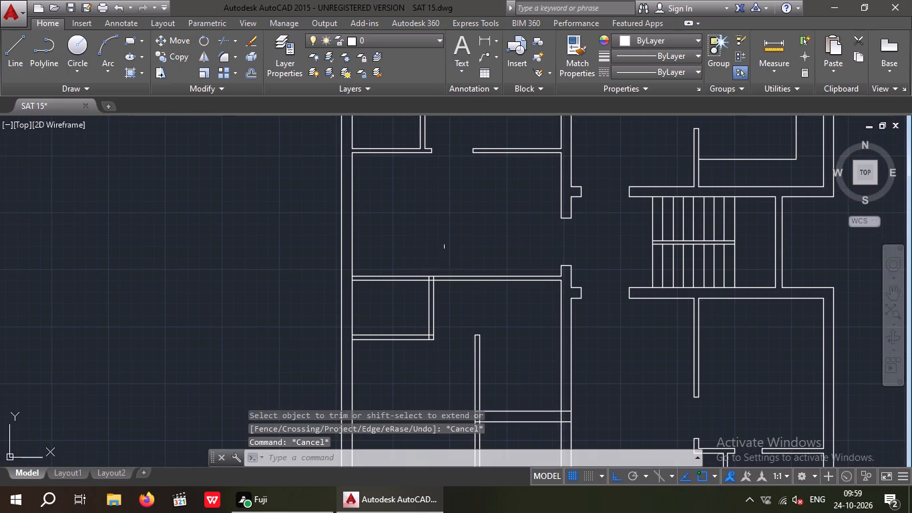
Offset the partition's lower line by 6" downward into the small room below it.
middle_drag(419, 240, 403, 164)
scroll(404, 156, down, 2)
middle_drag(421, 217, 417, 244)
scroll(403, 217, up, 3)
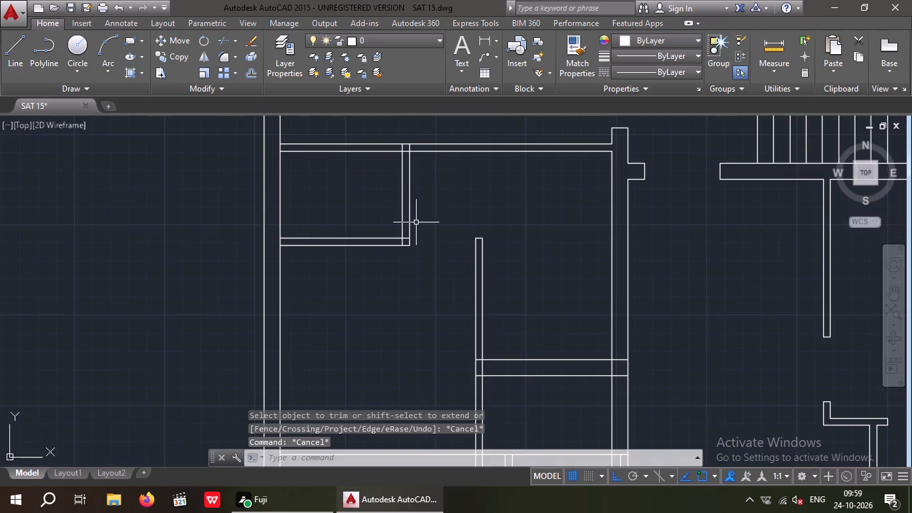
middle_drag(416, 223, 388, 317)
key(Escape)
key(Escape)
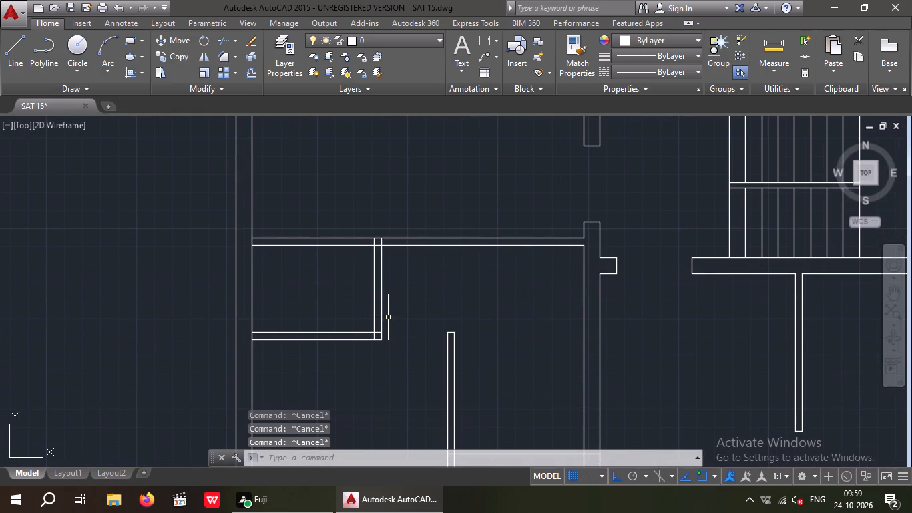
key(o)
key(Return)
key(6)
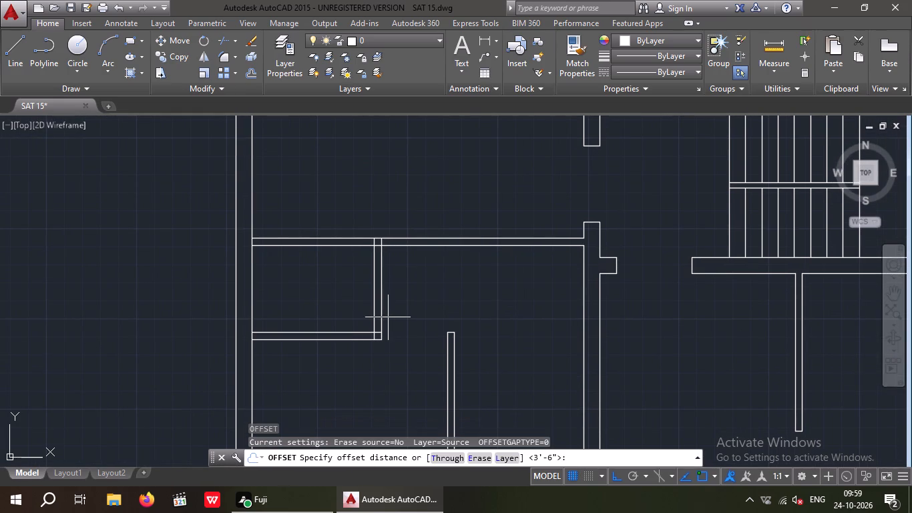
key(shift+quotedbl)
key(Return)
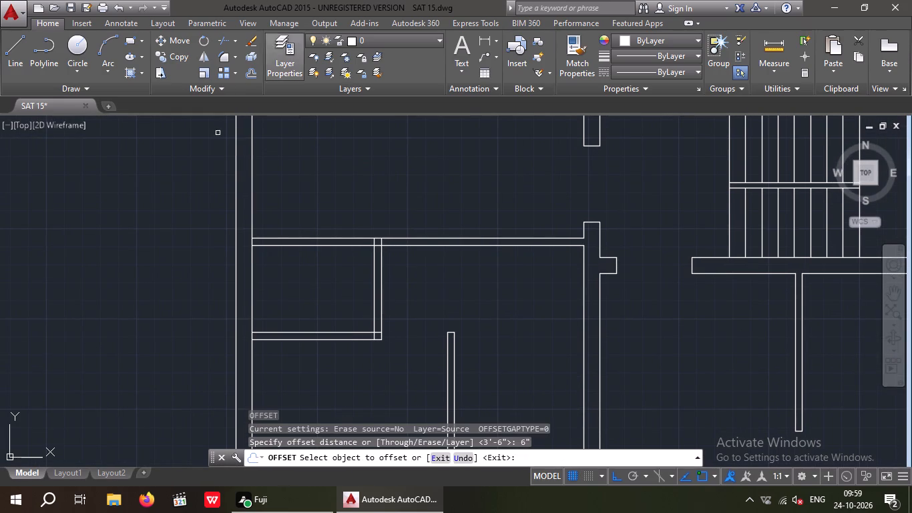
drag(344, 244, 349, 265)
click(353, 278)
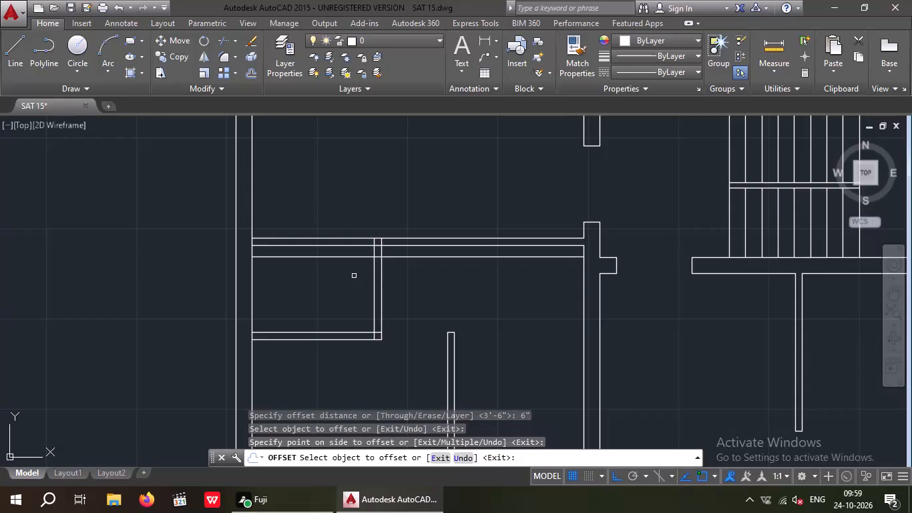
key(Escape)
key(Escape)
key(Escape)
Trim the offset line on both sides of the small room's side wall, leaving a jamb line across that wall.
key(t)
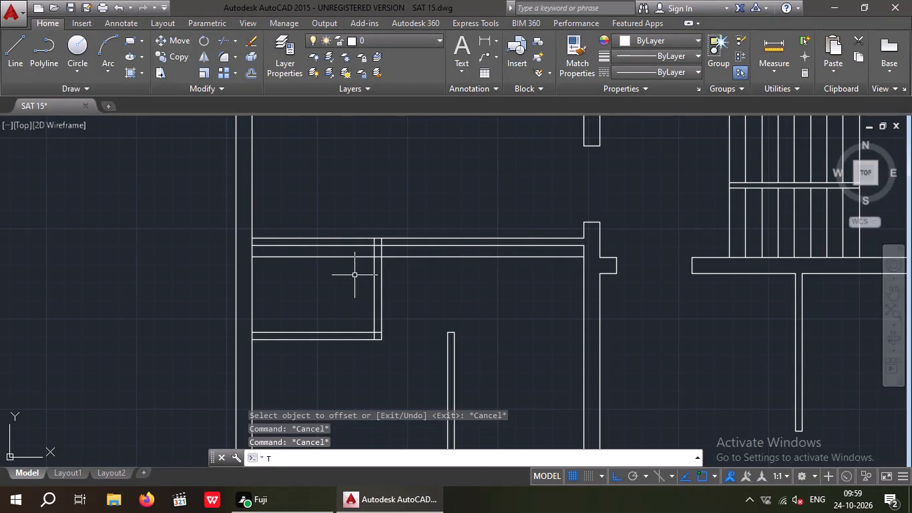
key(Escape)
key(Escape)
text(TR)
key(space)
key(space)
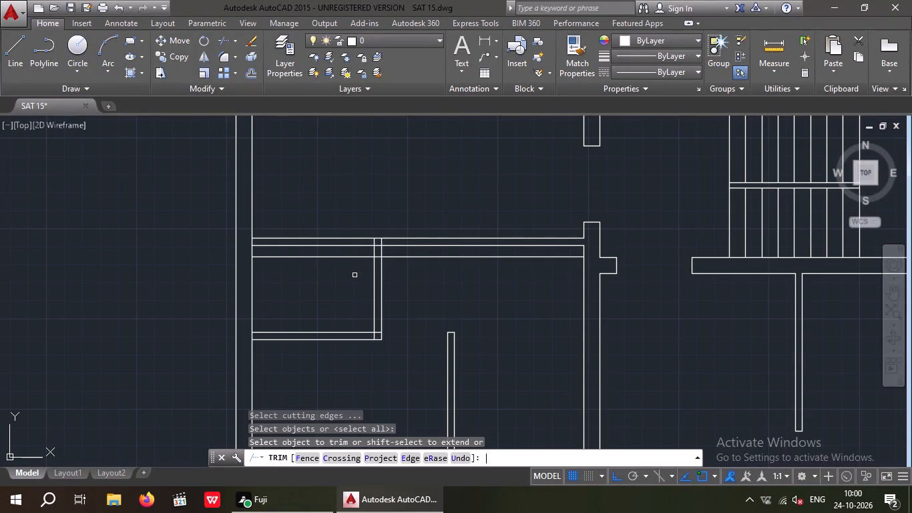
scroll(430, 254, up, 2)
drag(440, 291, 432, 287)
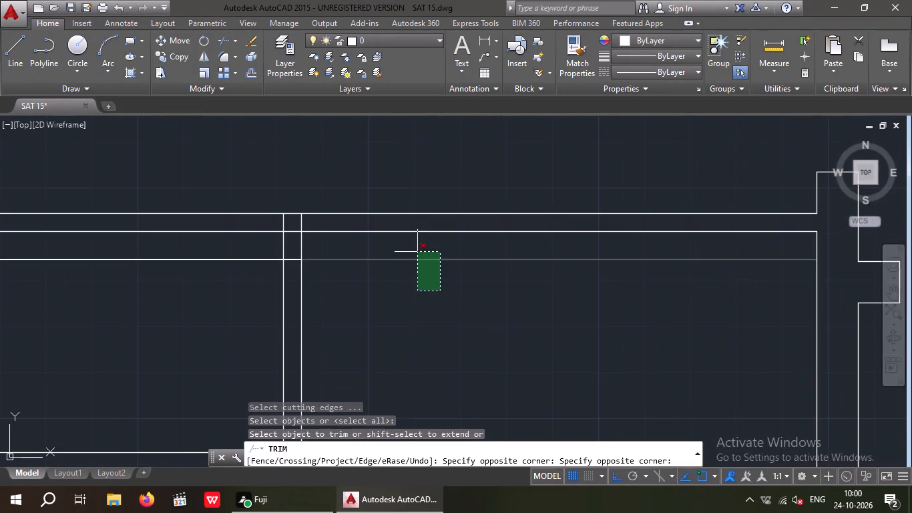
click(417, 252)
scroll(417, 252, down, 2)
scroll(304, 247, up, 3)
drag(369, 305, 367, 307)
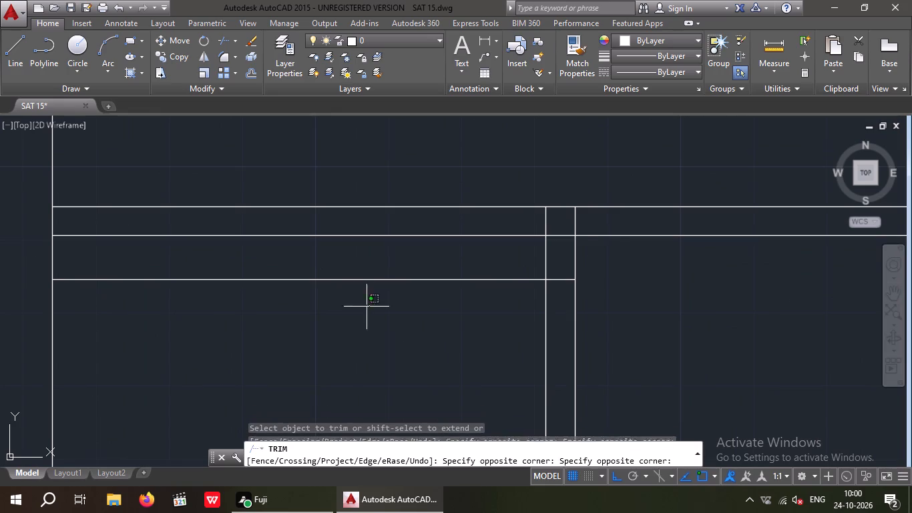
drag(367, 307, 320, 291)
click(306, 263)
key(Escape)
key(Escape)
Offset the small room's jamb line by 2' downward within its side wall.
key(o)
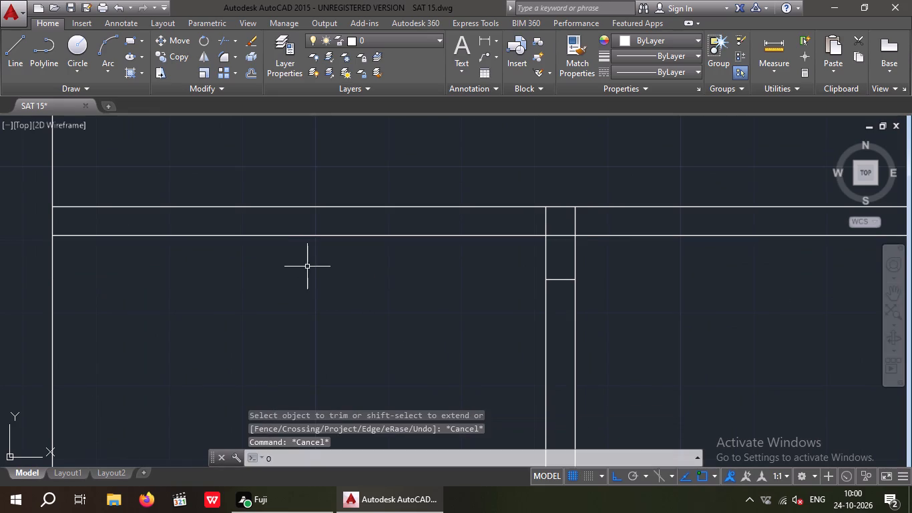
key(Return)
text(2')
key(Return)
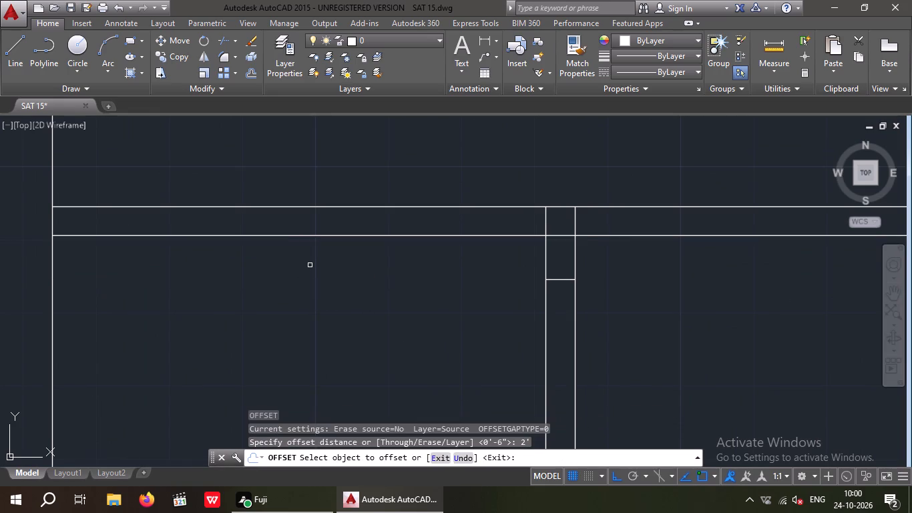
scroll(565, 300, down, 1)
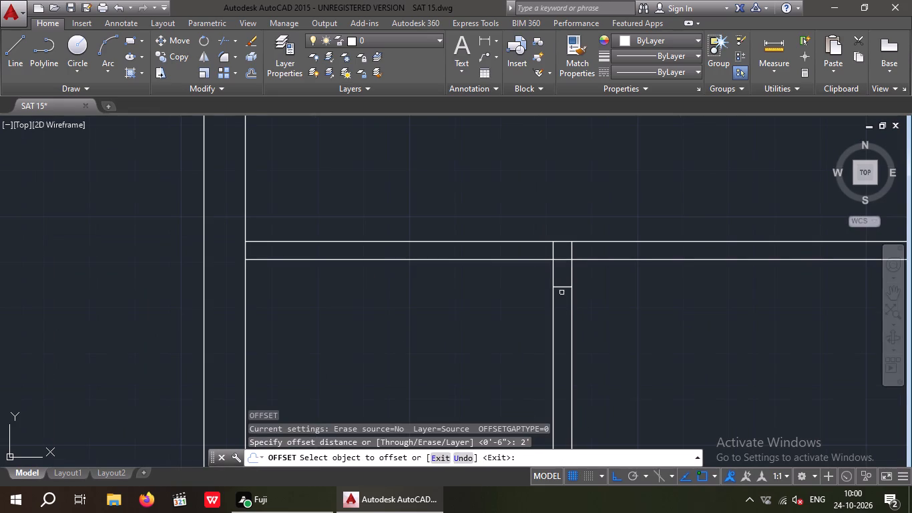
drag(562, 286, 562, 297)
scroll(563, 360, down, 1)
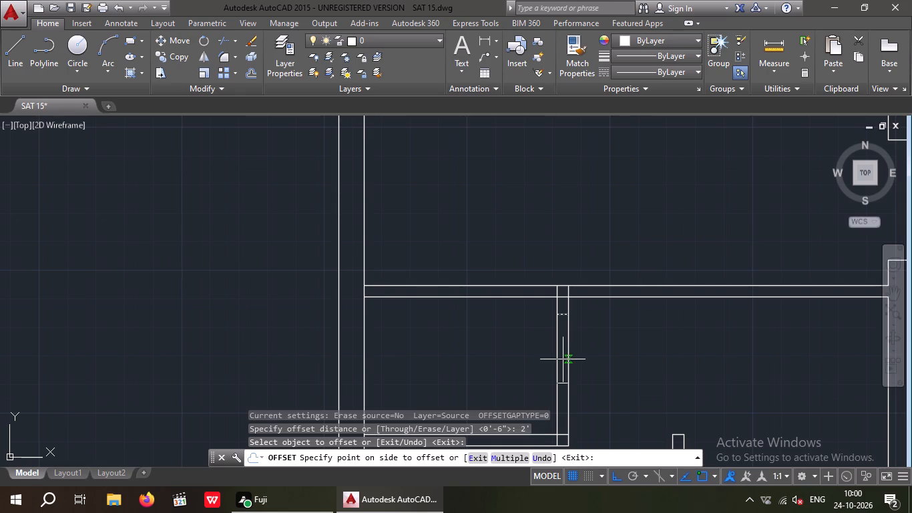
click(563, 359)
key(Escape)
key(Escape)
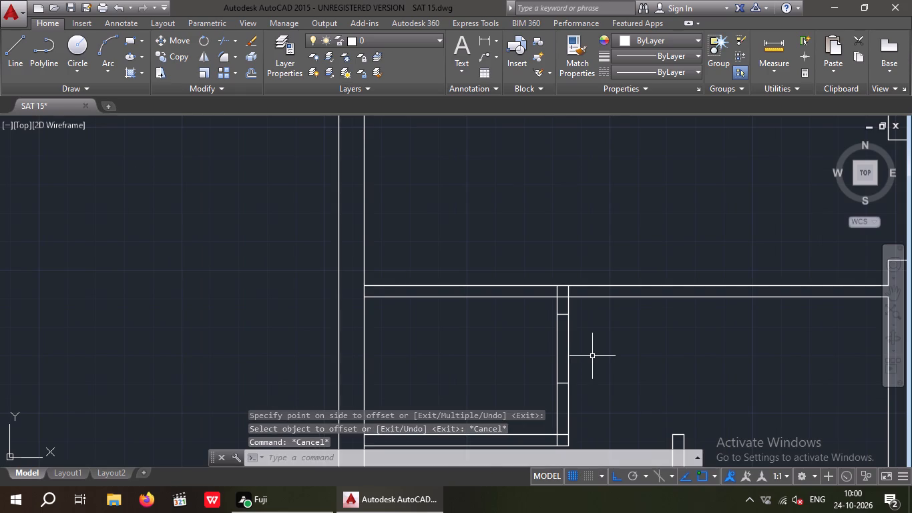
Trim the small room's side wall lines between the two jamb lines to cut the 2' door opening.
text(TR)
key(space)
key(space)
drag(598, 340, 509, 367)
click(507, 368)
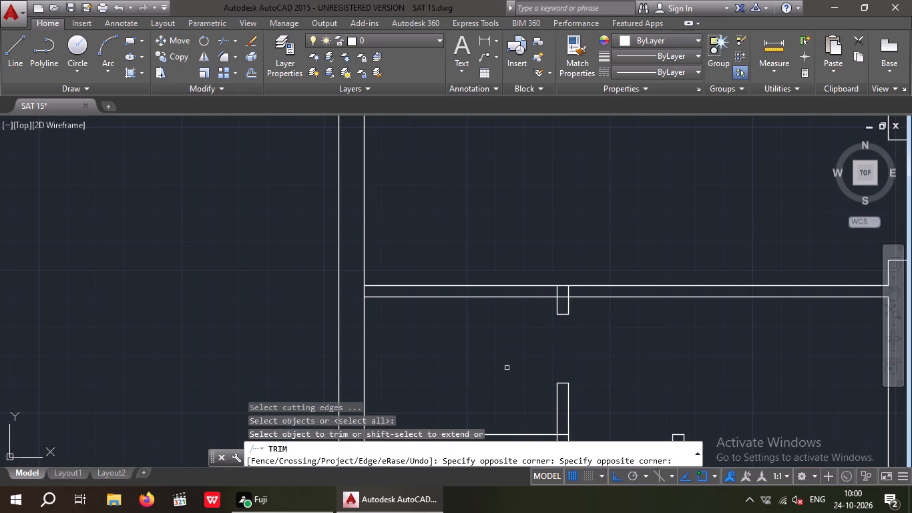
Trim the crossing lines where the small room's side wall meets the partition above to clean the junction.
scroll(567, 296, up, 3)
drag(549, 328, 543, 300)
click(541, 277)
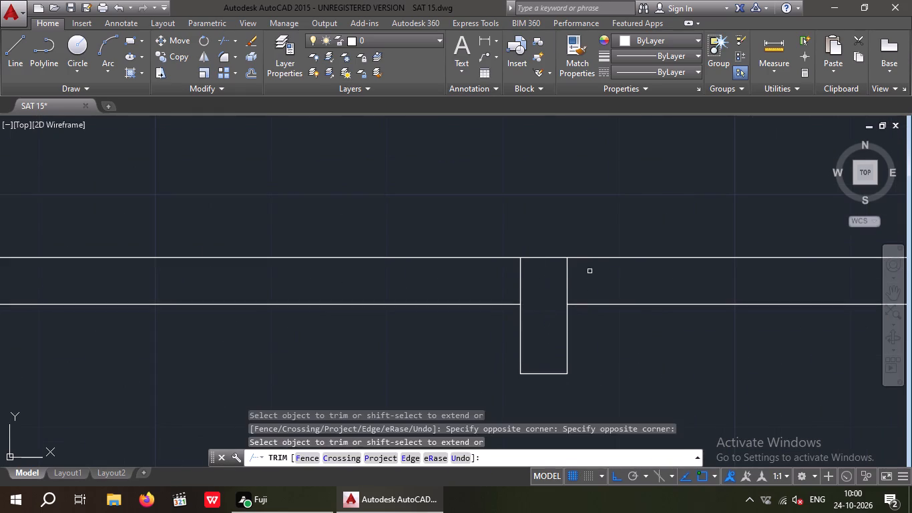
drag(590, 271, 534, 279)
click(499, 283)
scroll(505, 272, down, 3)
middle_click(477, 322)
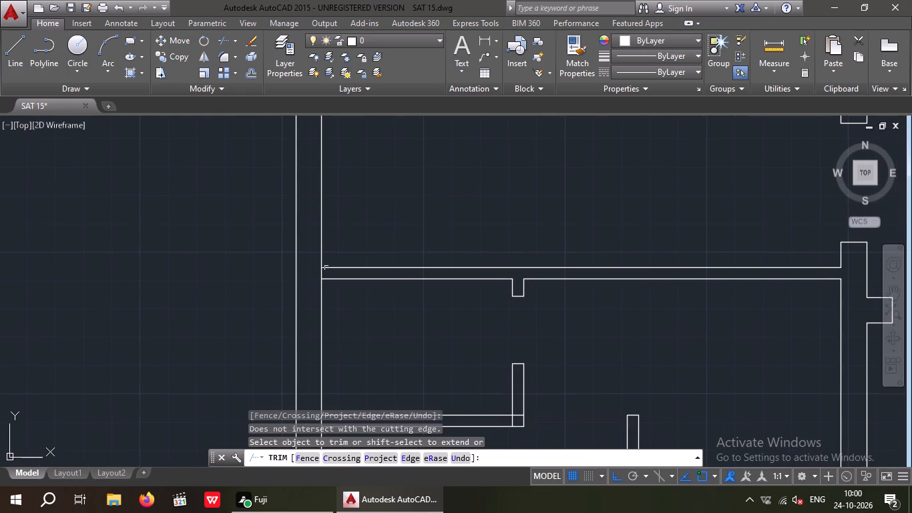
Trim the outer wall's inner line where the partition above the small room meets it, opening the junction.
scroll(319, 271, up, 4)
drag(347, 282, 284, 306)
drag(284, 301, 292, 297)
scroll(314, 265, down, 5)
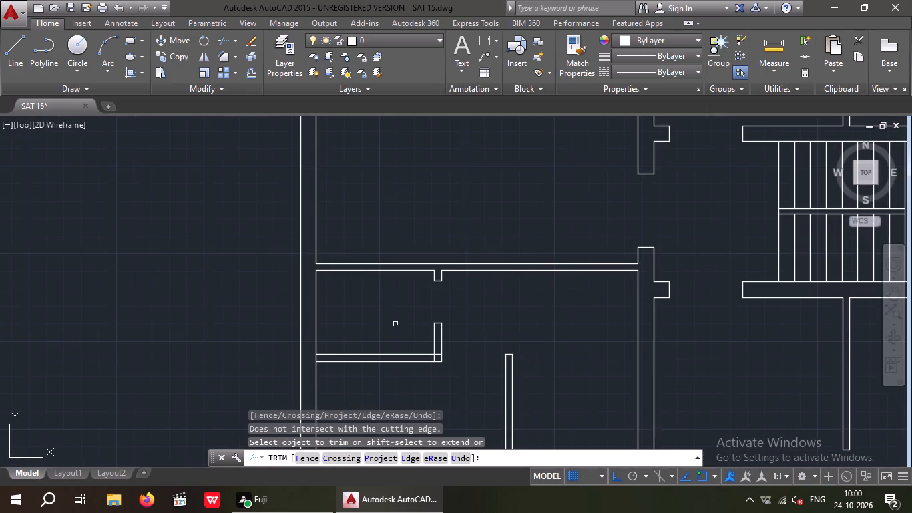
Trim the overlapping wall lines at the small room's lower outer corner to form a clean corner.
middle_drag(395, 323, 388, 269)
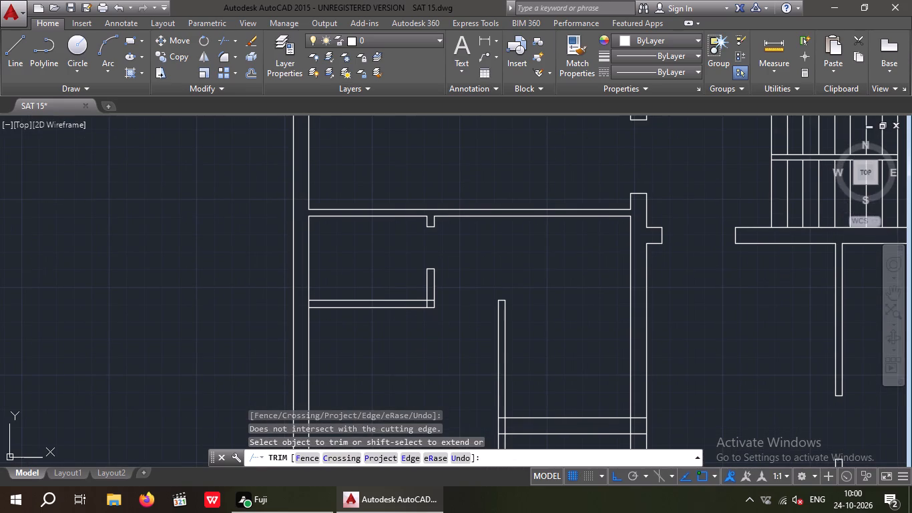
scroll(427, 303, up, 5)
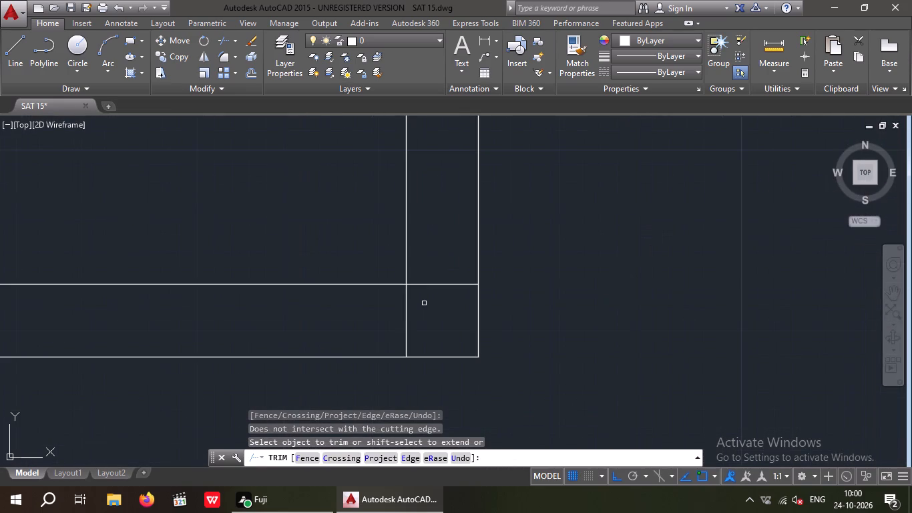
scroll(424, 303, up, 3)
drag(456, 303, 424, 261)
click(417, 213)
scroll(421, 244, down, 3)
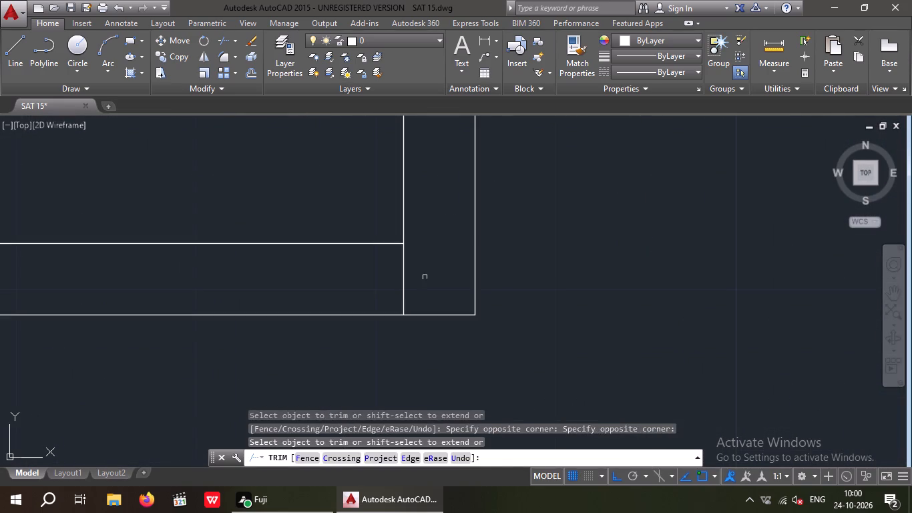
drag(434, 267, 362, 298)
click(360, 297)
Trim the outer wall's inner line where the small room's lower wall meets it.
scroll(363, 291, down, 3)
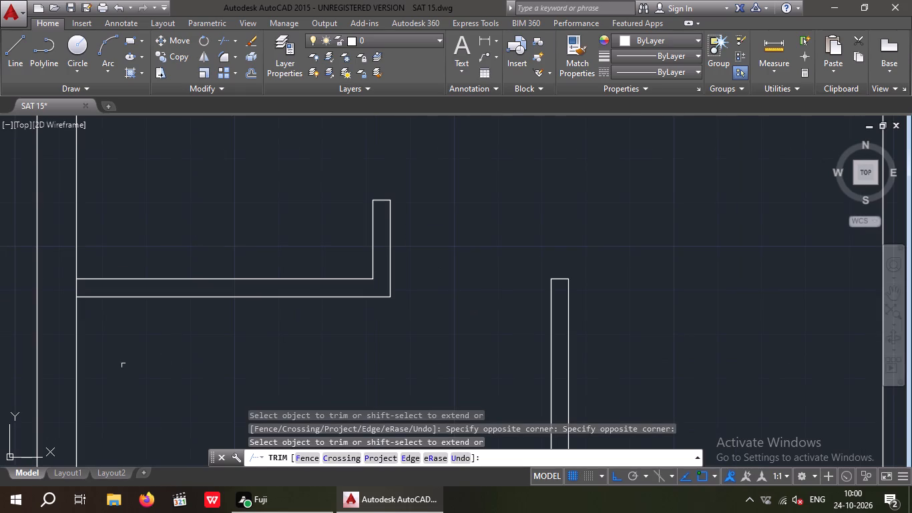
scroll(77, 291, up, 3)
drag(89, 281, 28, 295)
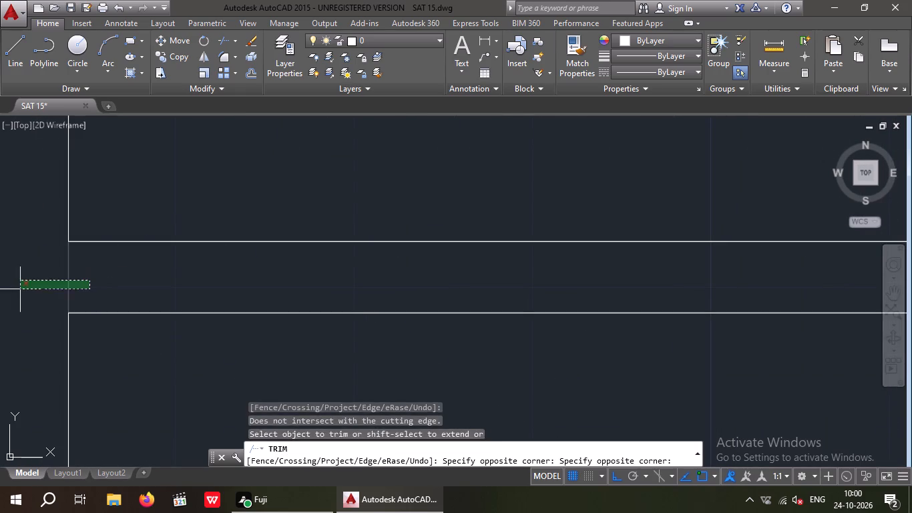
click(21, 289)
scroll(57, 272, down, 3)
scroll(172, 331, down, 3)
middle_drag(198, 373, 218, 359)
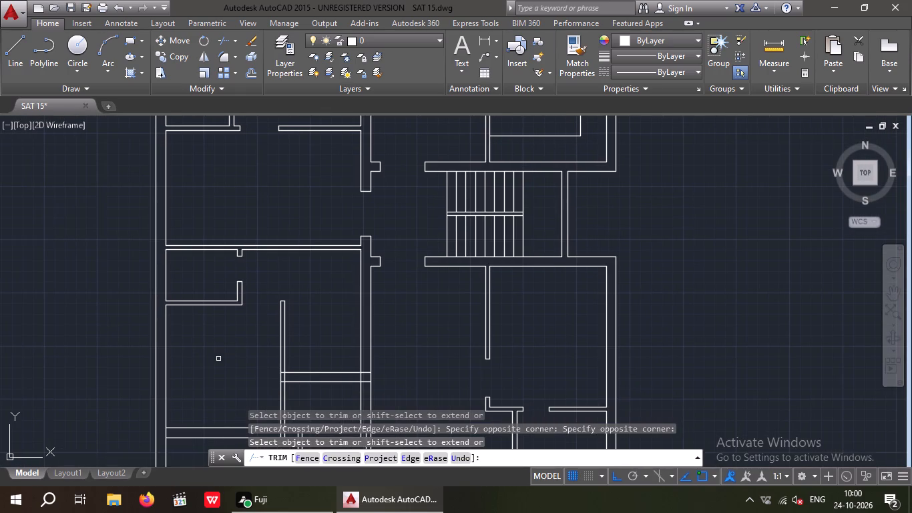
middle_drag(232, 367, 237, 297)
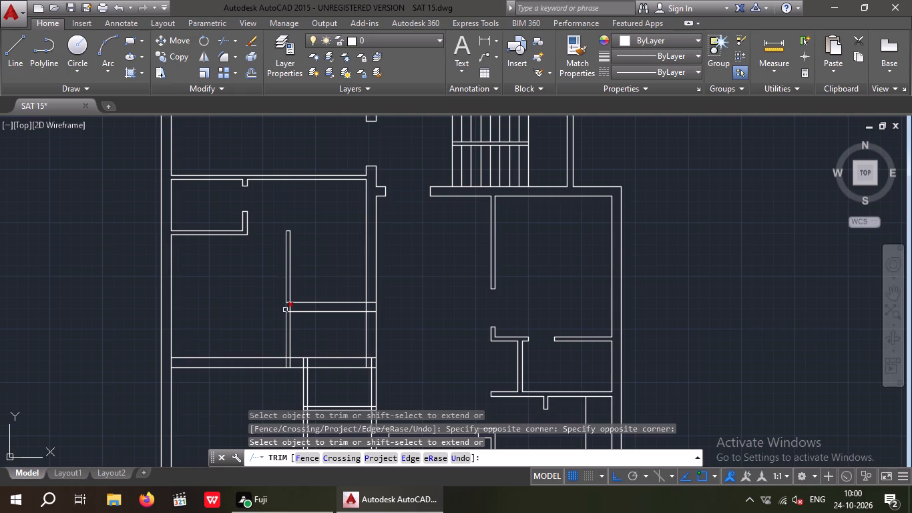
key(Escape)
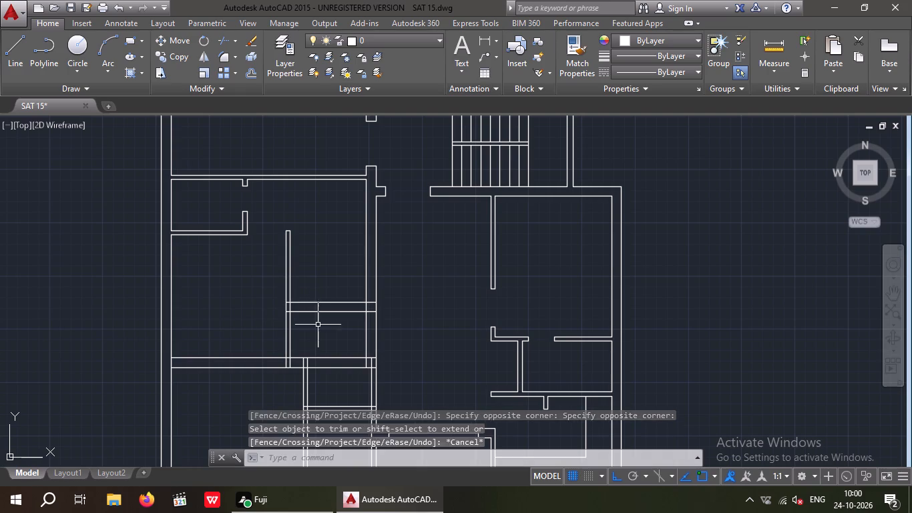
Offset the adjacent room's inner side-wall line and its lower cross wall's upper line by 2' into that room.
key(Escape)
key(o)
key(Return)
text(2')
key(Return)
scroll(357, 275, up, 1)
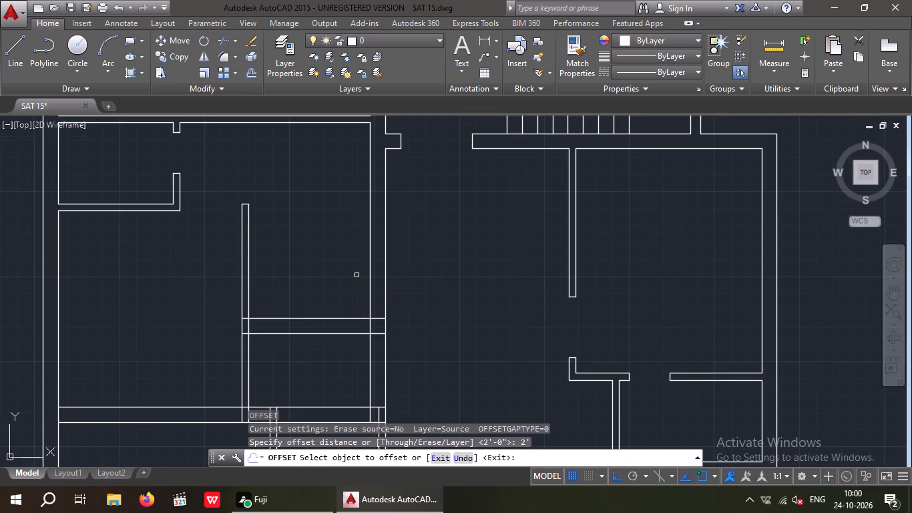
drag(369, 271, 336, 286)
click(328, 289)
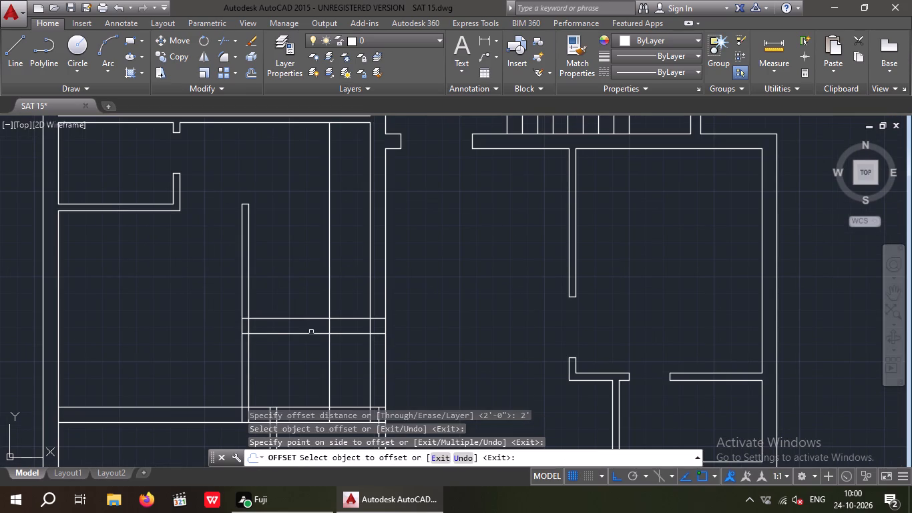
drag(289, 318, 290, 306)
click(295, 286)
key(Escape)
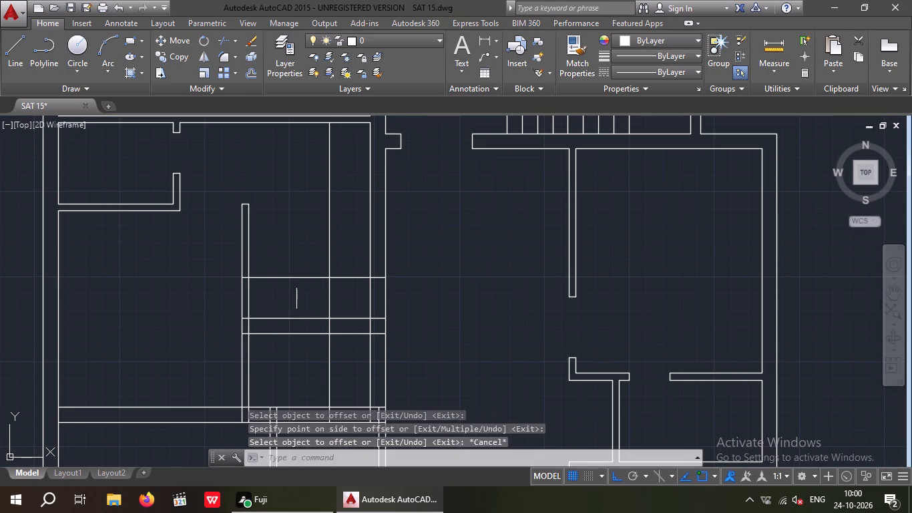
Trim the horizontal offset line's ends where they run into the walls on both sides of the room.
key(Escape)
key(Escape)
text(TR)
key(space)
key(space)
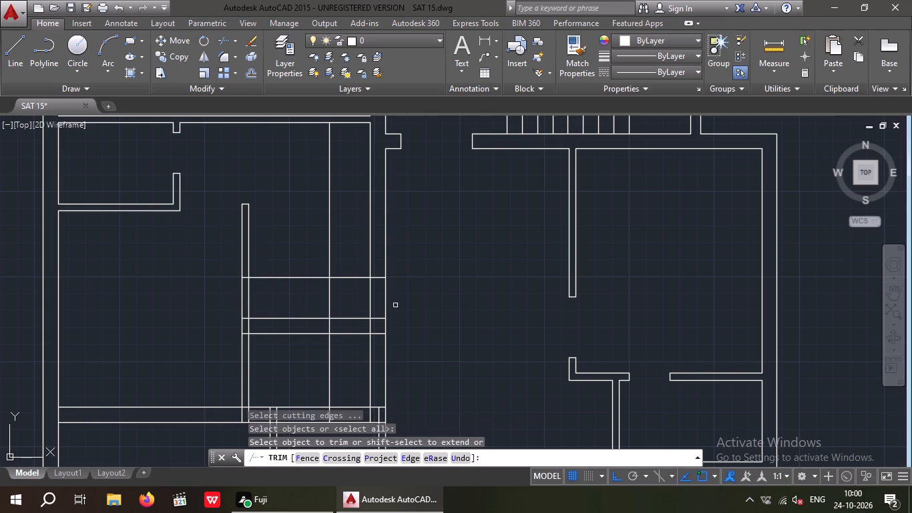
scroll(373, 289, up, 4)
drag(379, 286, 367, 255)
click(371, 178)
scroll(372, 181, down, 5)
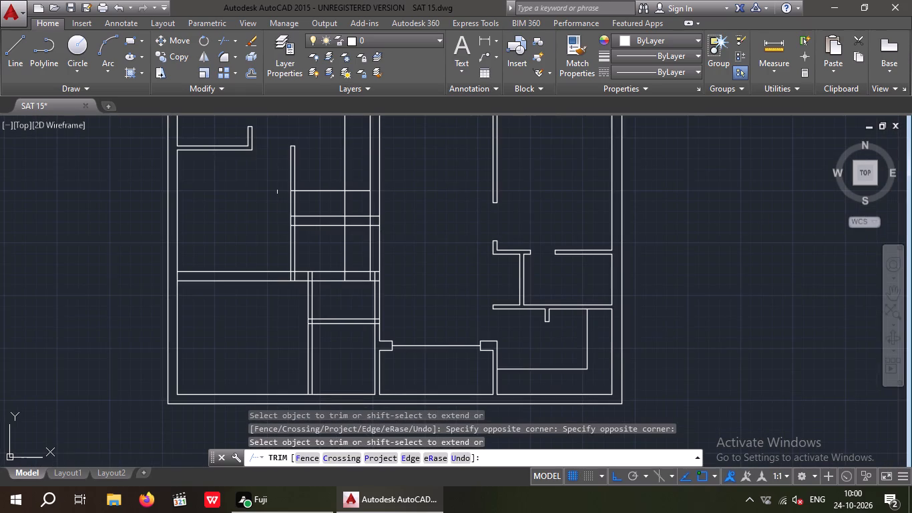
scroll(286, 188, up, 5)
drag(342, 244, 320, 208)
click(316, 186)
scroll(318, 188, down, 3)
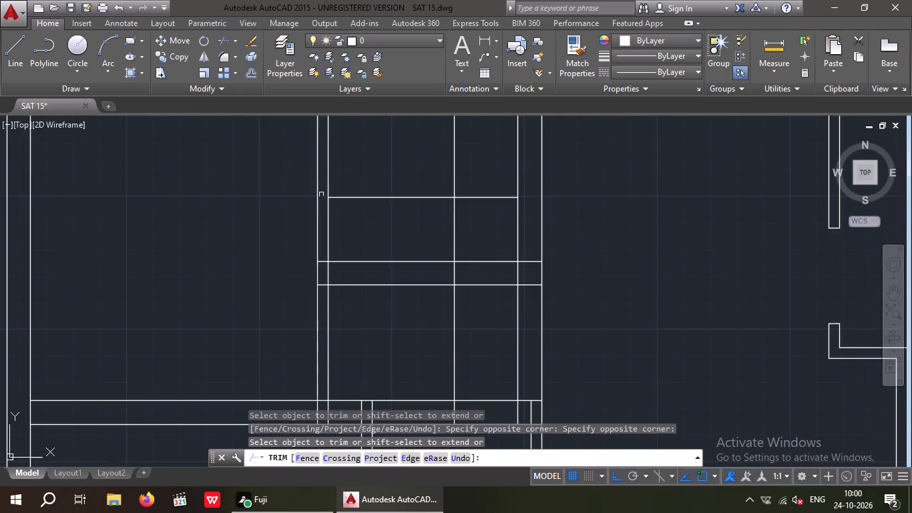
Trim the vertical offset line within the cross wall and delete its leftover segment below that wall.
scroll(362, 232, down, 2)
scroll(391, 242, up, 3)
drag(425, 260, 387, 275)
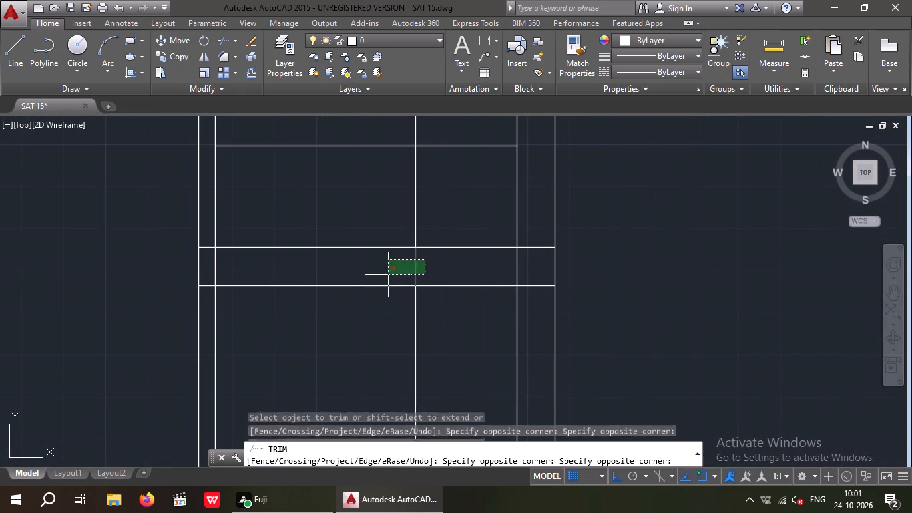
drag(387, 275, 387, 275)
click(384, 269)
key(Escape)
drag(440, 321, 384, 351)
click(378, 352)
key(Delete)
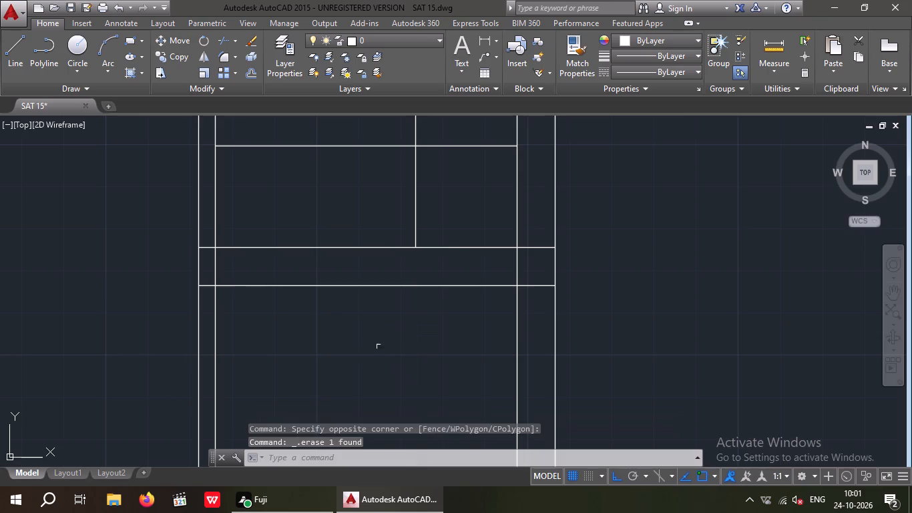
scroll(376, 332, down, 3)
middle_drag(374, 340, 388, 393)
key(Escape)
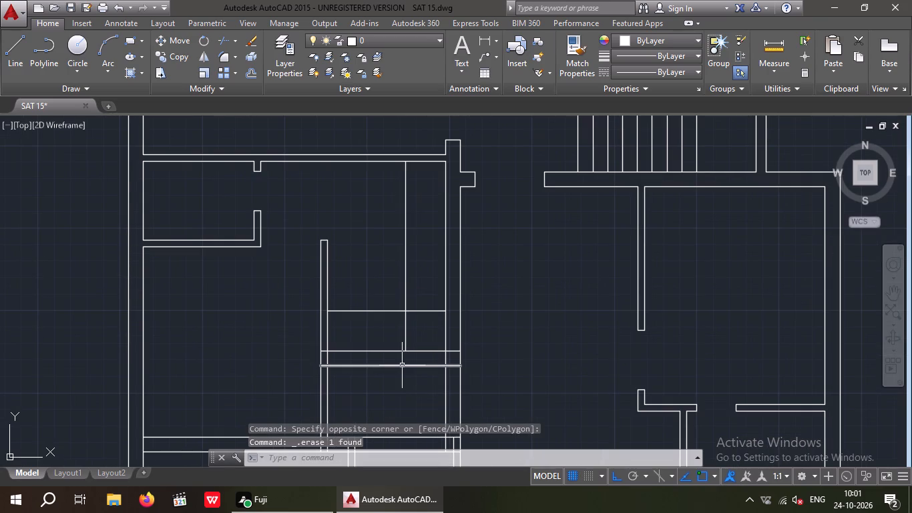
Trim the two offset lines beyond their intersection, leaving an L-shaped outline in the room.
key(Escape)
text(TR)
key(space)
key(space)
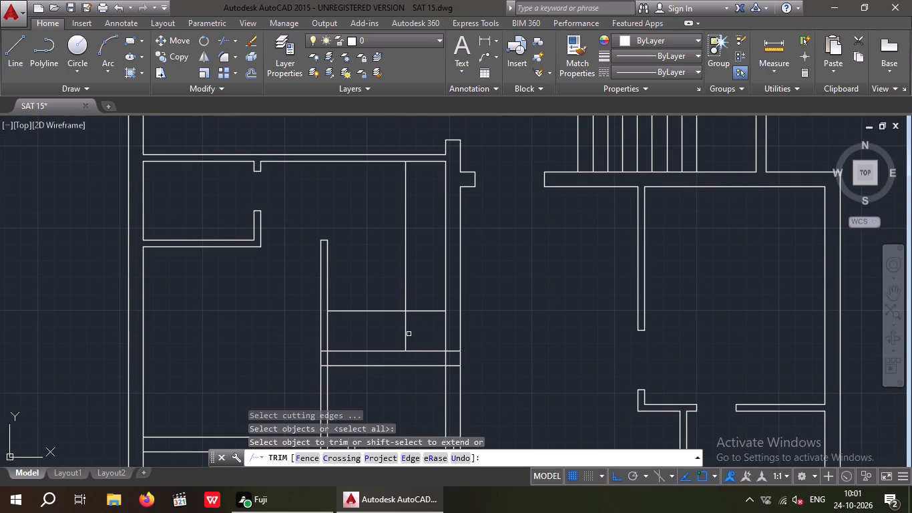
click(406, 335)
click(419, 311)
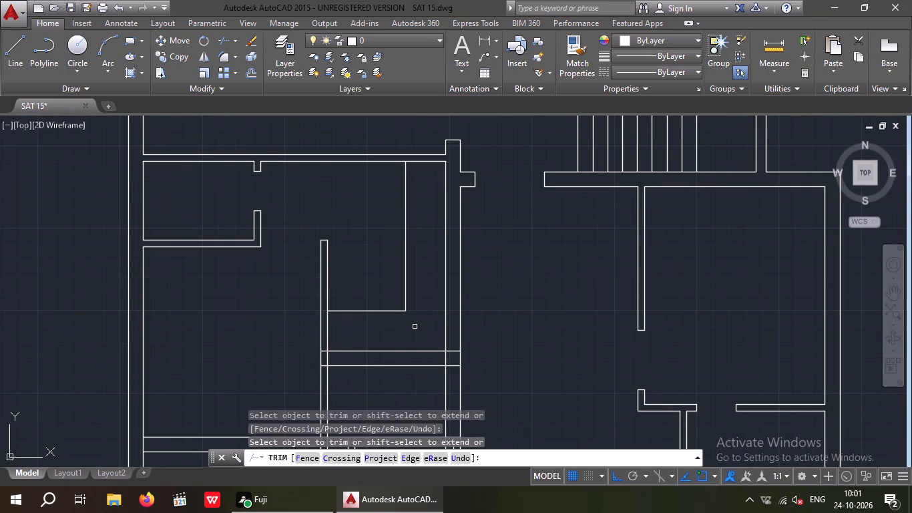
key(Escape)
key(Escape)
Trim the crossing lines where the cross wall meets the thin vertical partition to clean the junction.
middle_drag(397, 337, 392, 307)
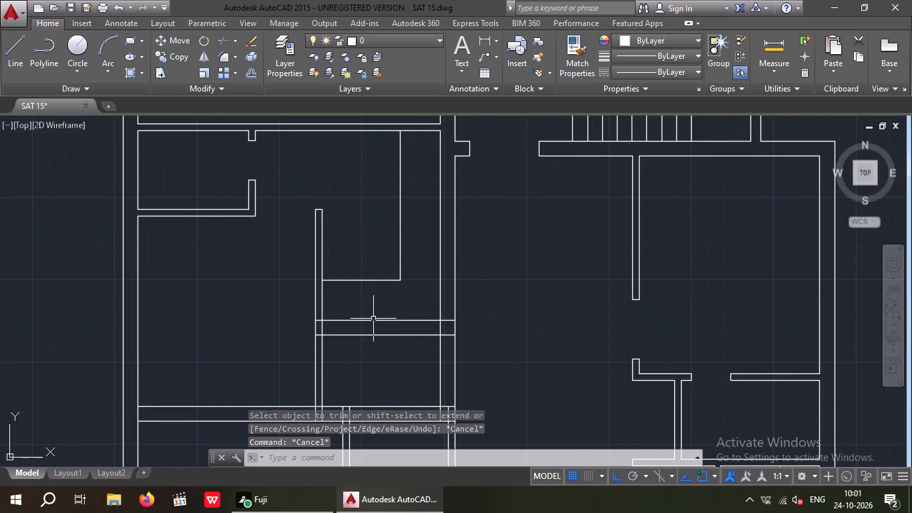
key(Escape)
key(Escape)
middle_drag(370, 312, 369, 255)
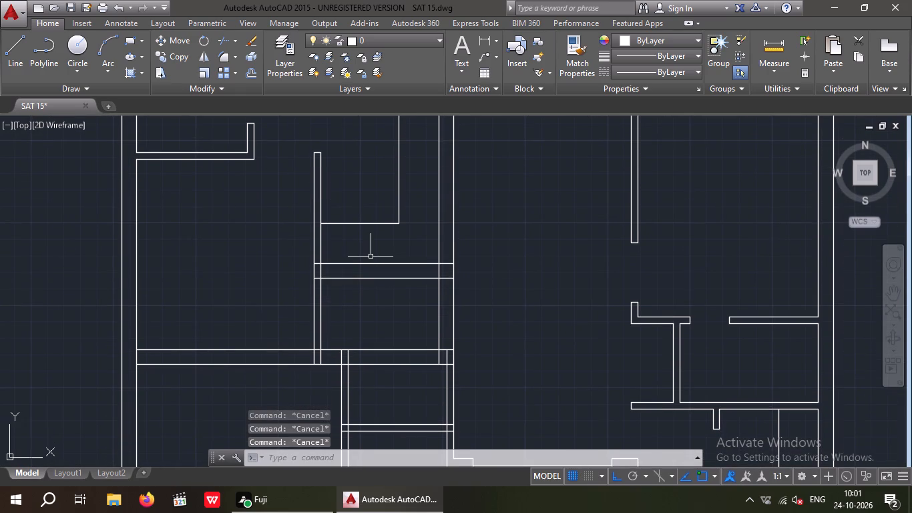
text(TR)
key(space)
key(space)
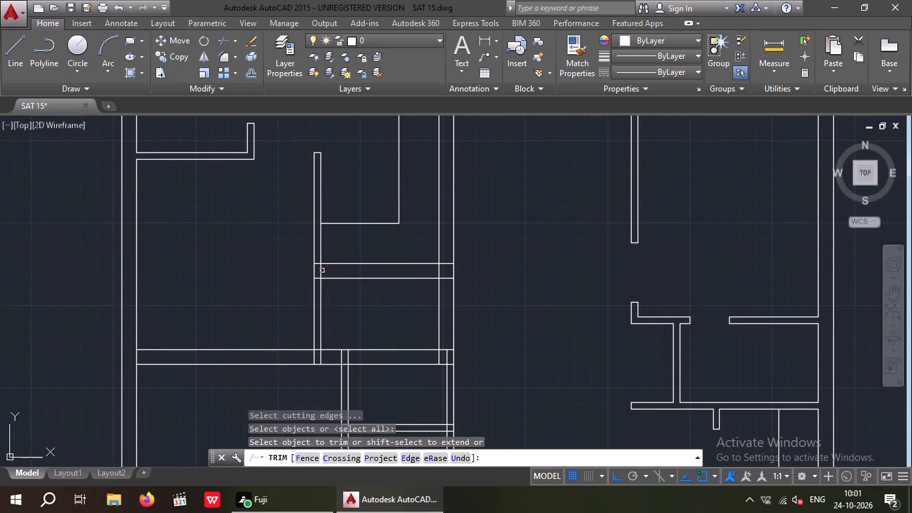
scroll(310, 273, up, 3)
drag(332, 299, 332, 272)
click(336, 220)
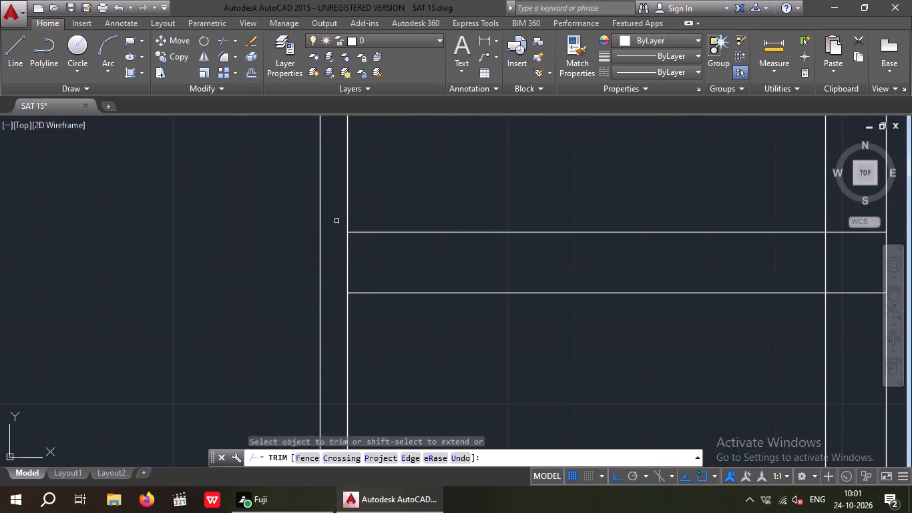
drag(371, 252, 326, 278)
click(329, 277)
Trim the crossing lines where the cross wall meets the thick side wall at its opposite end.
scroll(338, 265, down, 3)
scroll(465, 264, up, 2)
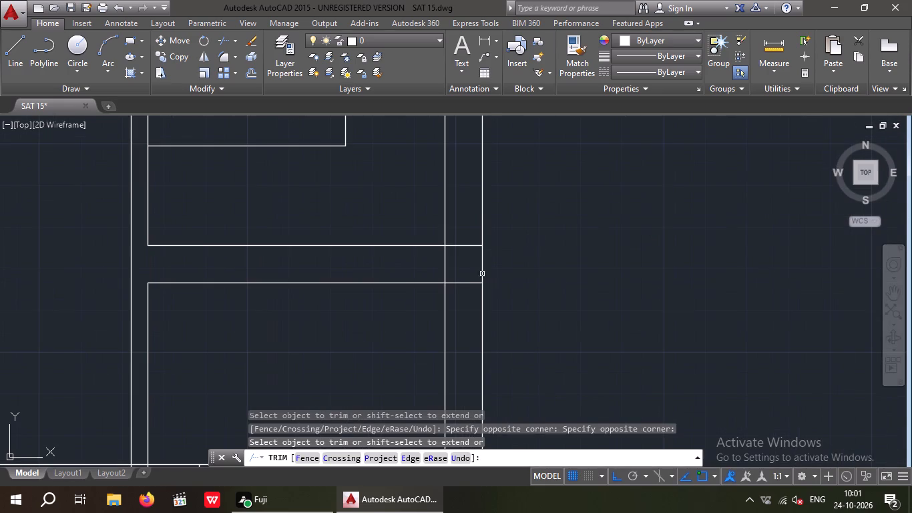
click(467, 286)
drag(460, 222, 460, 244)
drag(453, 256, 441, 268)
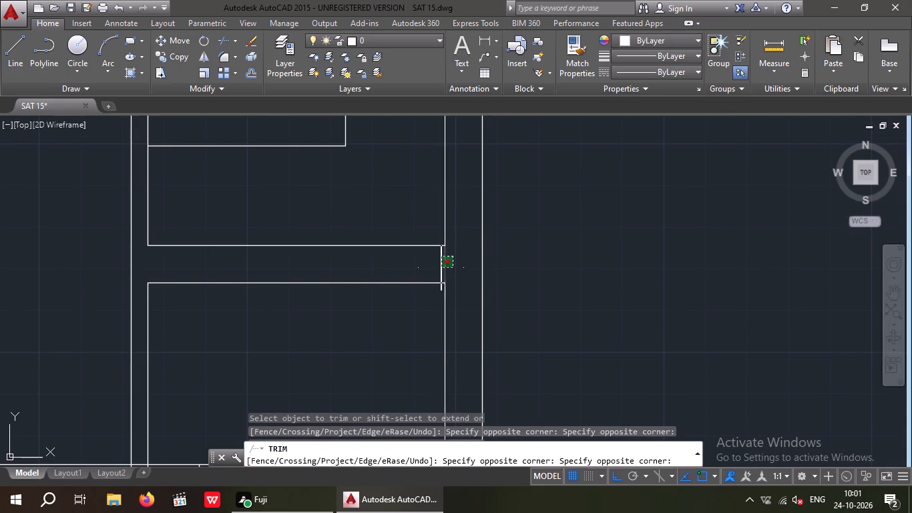
drag(441, 268, 438, 268)
click(423, 261)
Trim the crossing lines where the thin vertical partition meets the long horizontal wall below it.
scroll(433, 259, down, 3)
scroll(371, 319, up, 2)
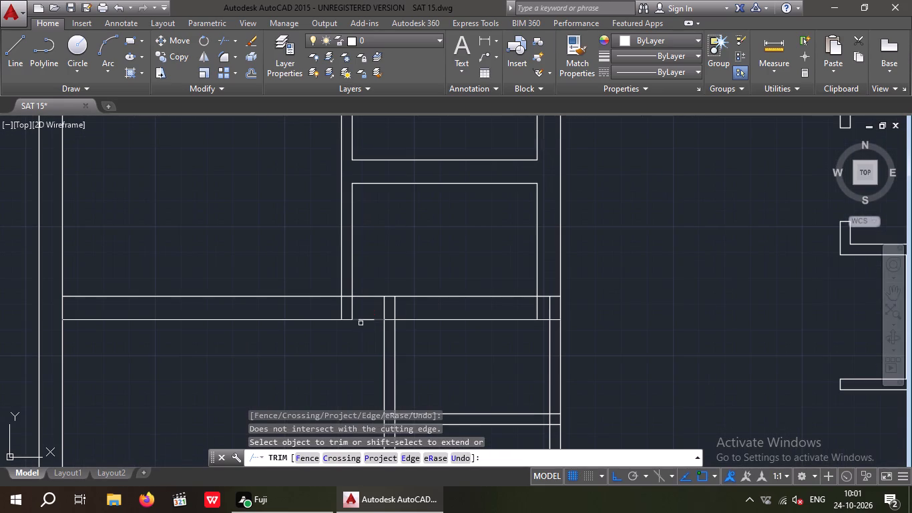
scroll(348, 321, up, 3)
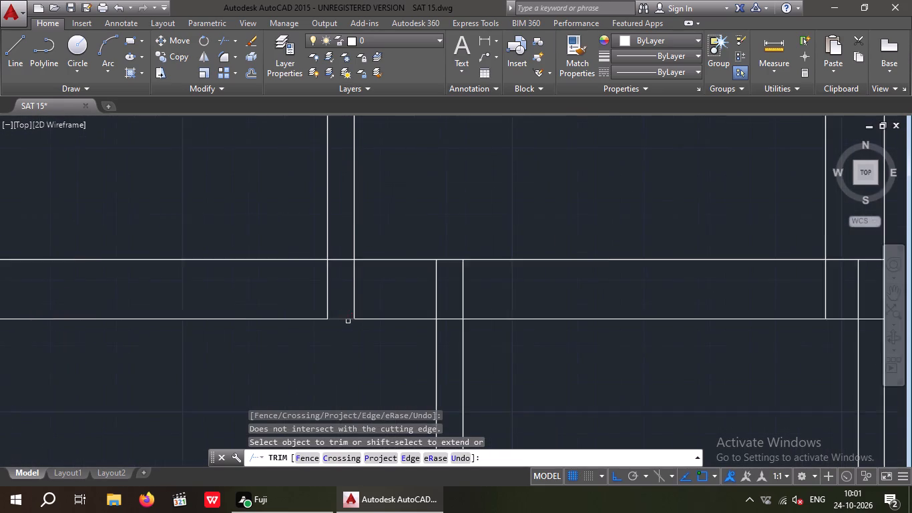
drag(377, 264, 287, 292)
click(287, 292)
drag(338, 254, 335, 244)
click(330, 212)
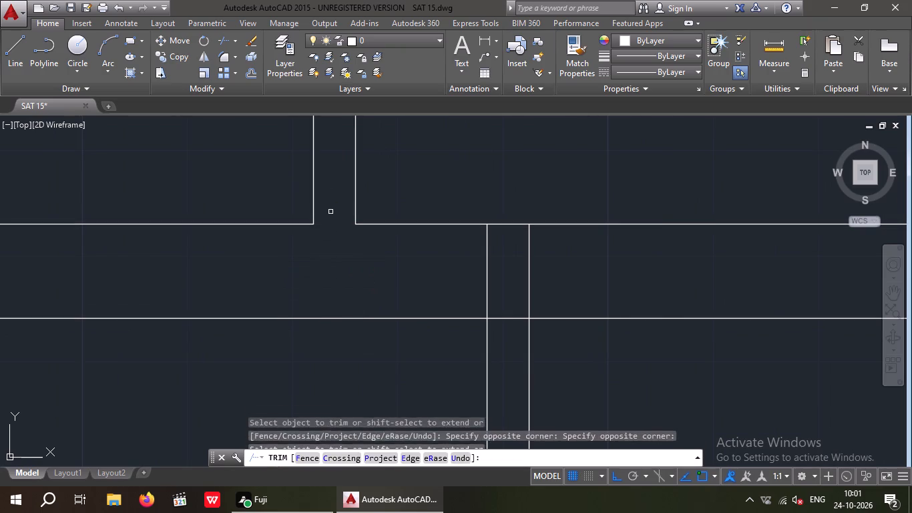
Trim the crossing lines where the lower vertical partition meets the underside of the long horizontal wall.
scroll(332, 217, down, 3)
scroll(393, 244, up, 3)
drag(380, 194, 278, 226)
drag(251, 225, 258, 224)
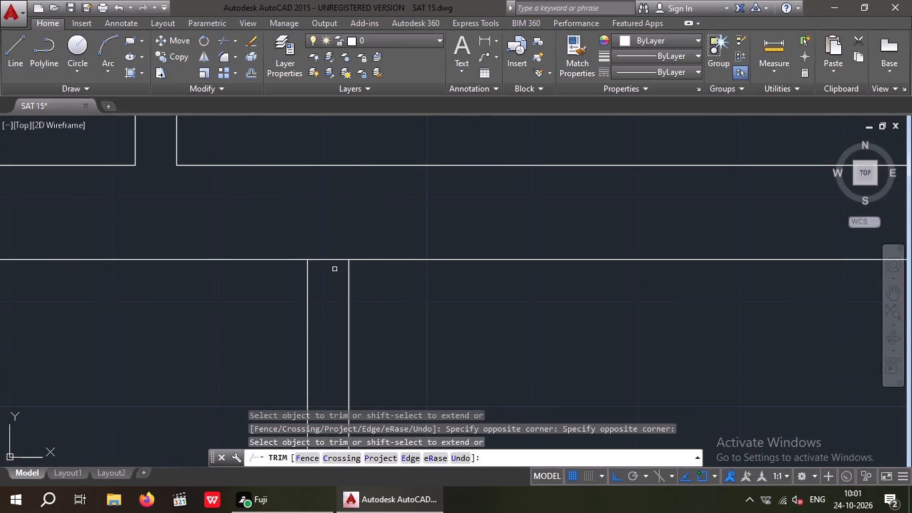
drag(334, 270, 324, 229)
click(324, 229)
Trim the crossing lines where the long horizontal wall's end meets the thick side wall above.
scroll(324, 226, down, 4)
scroll(424, 225, up, 3)
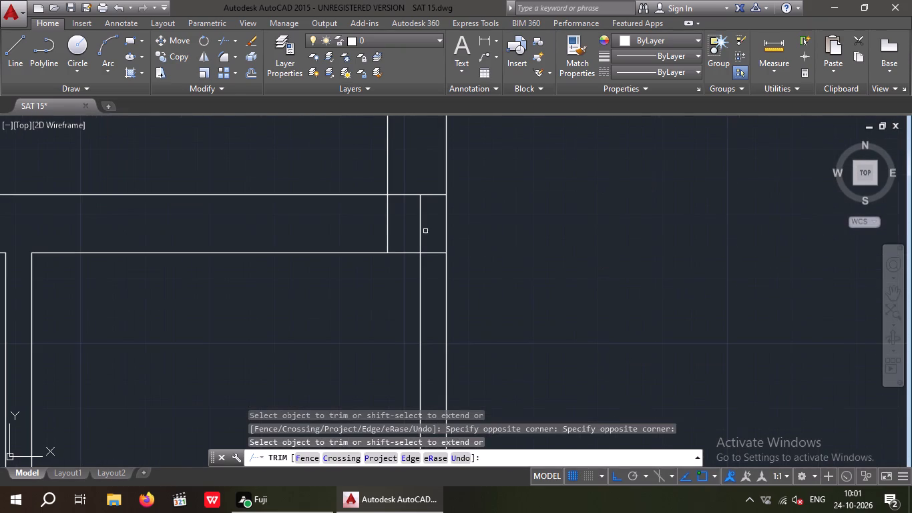
drag(435, 218, 392, 239)
drag(355, 232, 362, 232)
drag(416, 224, 407, 214)
click(411, 176)
scroll(411, 186, down, 3)
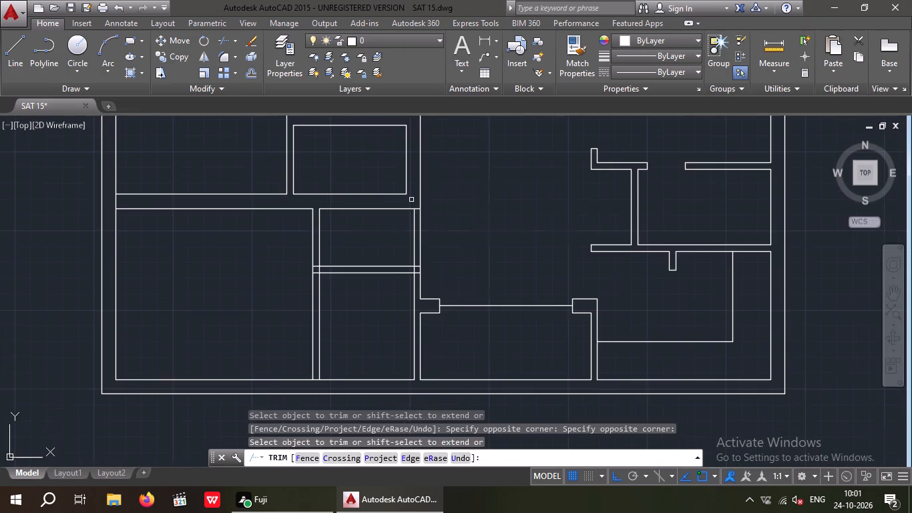
middle_drag(411, 212, 417, 259)
key(Escape)
key(Escape)
key(Escape)
key(Escape)
key(Escape)
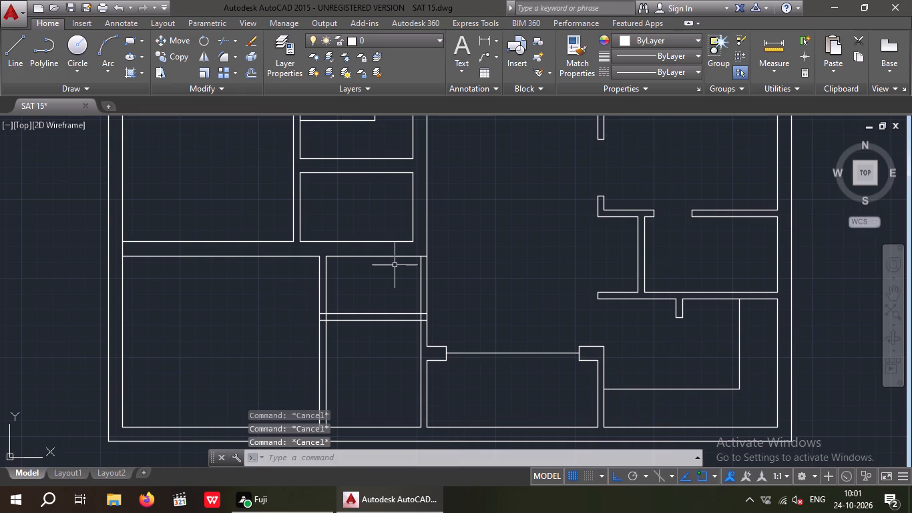
With Ortho off, draw two corner-to-corner diagonal lines forming an X across the closed rectangle above the long horizontal wall.
key(l)
key(Return)
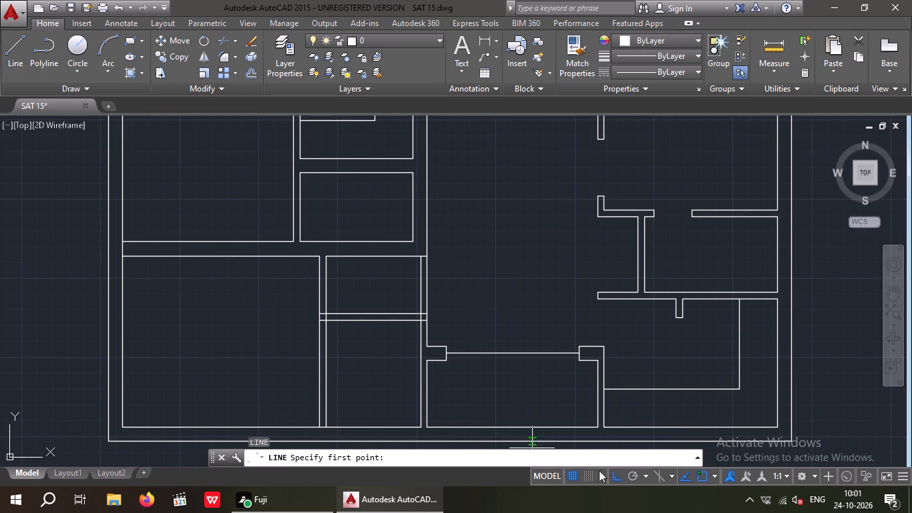
click(620, 478)
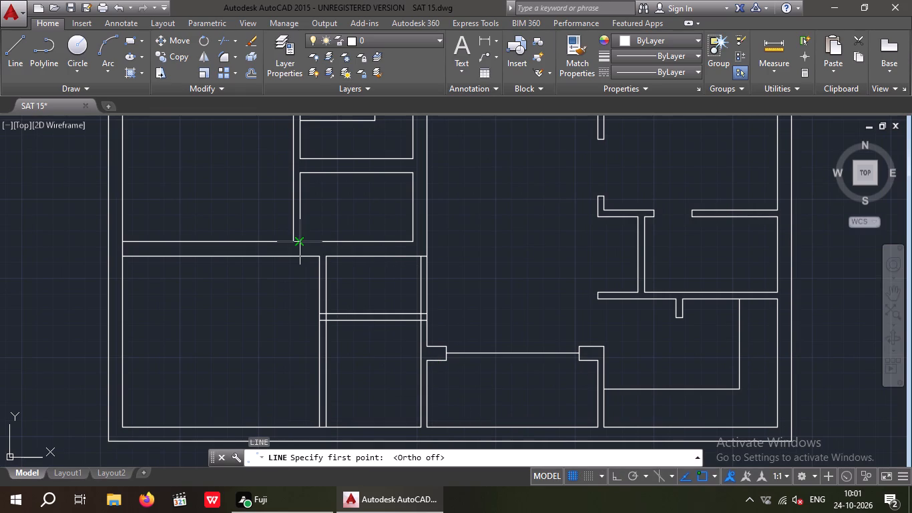
click(300, 240)
click(416, 173)
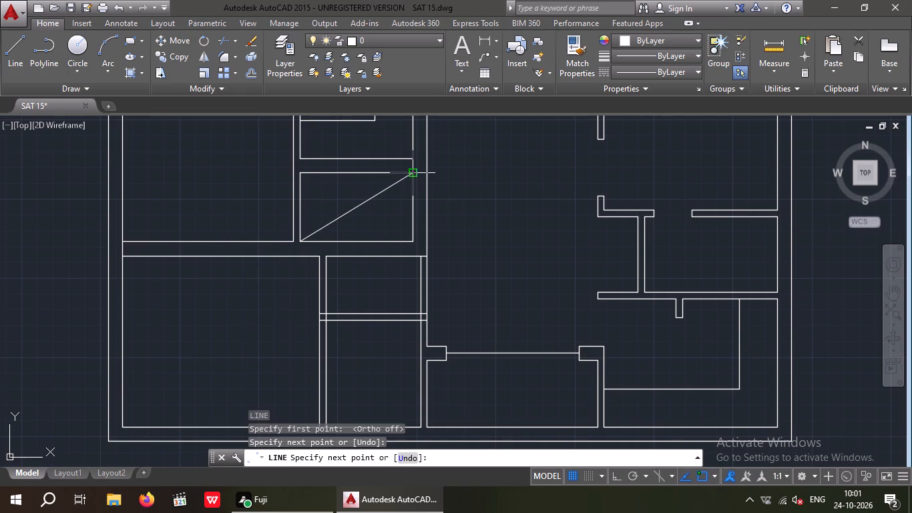
key(space)
key(space)
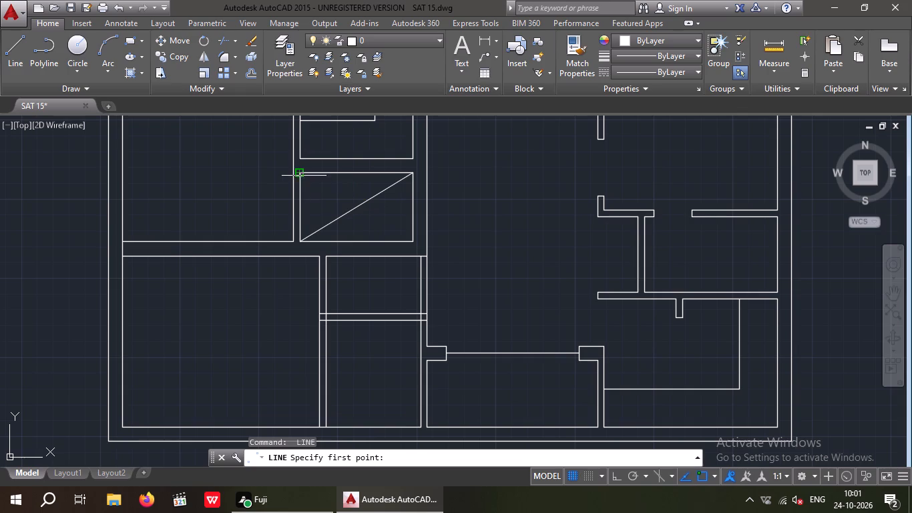
click(300, 170)
click(412, 242)
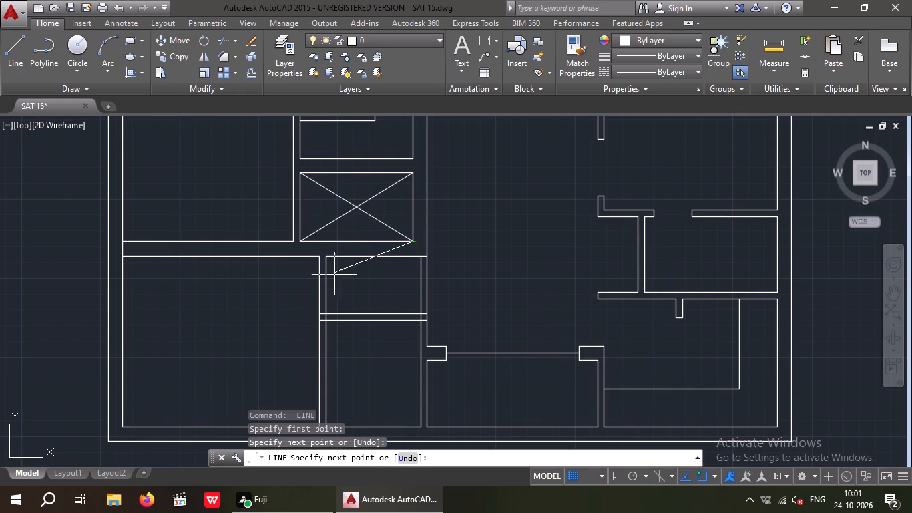
key(Escape)
Examine the overall floor plan and the lower rooms around the crossed rectangle.
scroll(366, 220, down, 2)
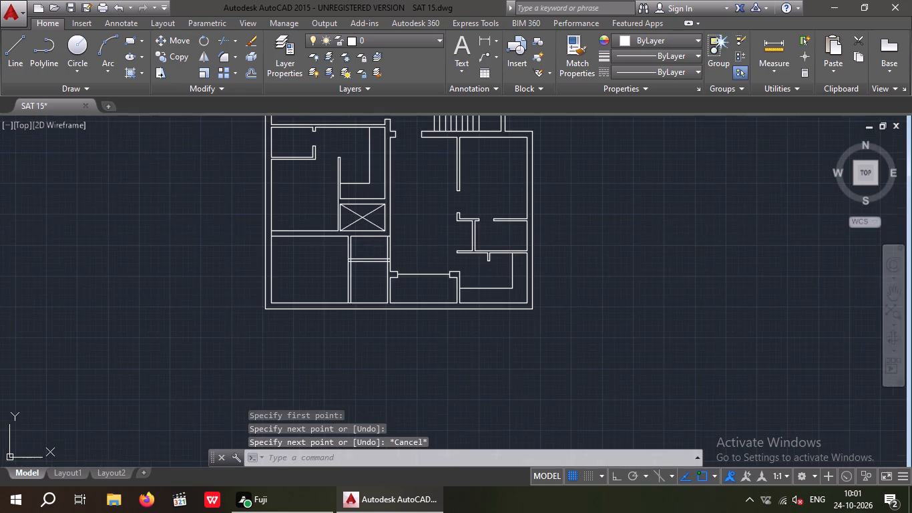
middle_drag(353, 250, 345, 269)
scroll(345, 269, down, 2)
middle_click(353, 245)
middle_drag(355, 256, 324, 242)
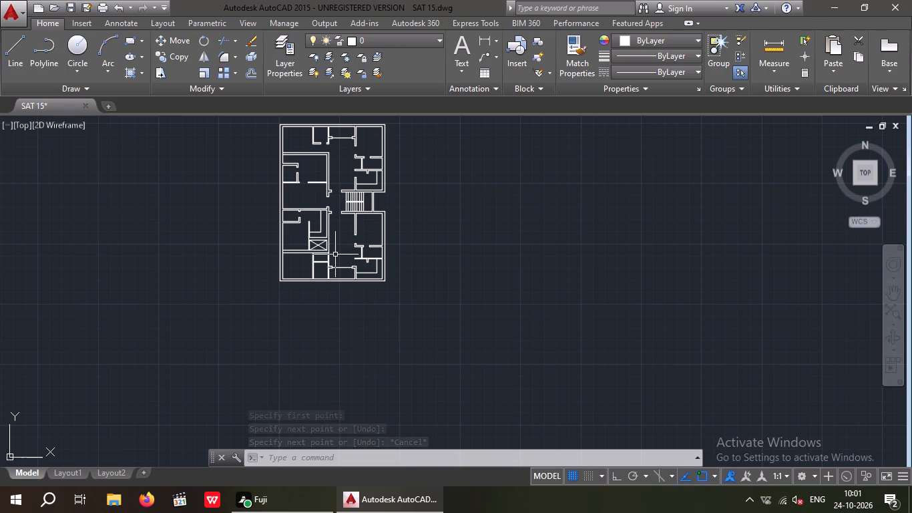
middle_drag(329, 248, 355, 244)
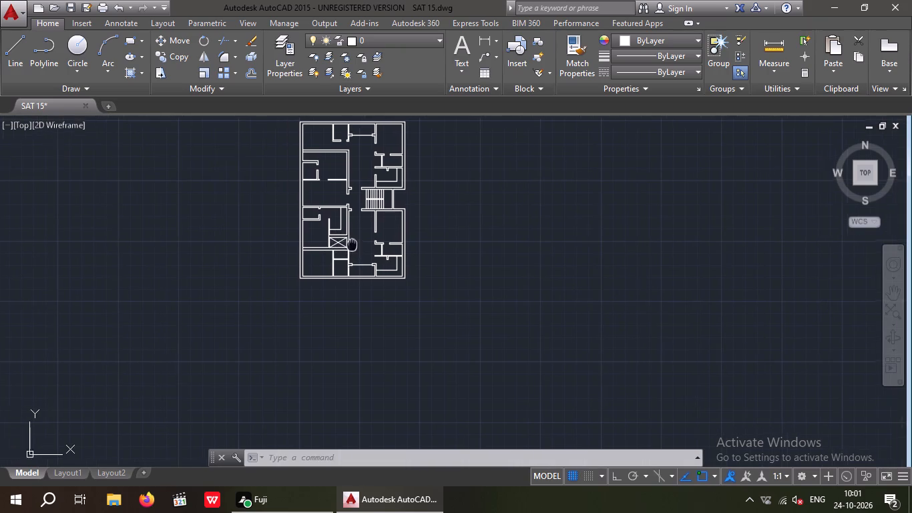
scroll(329, 250, up, 3)
middle_drag(347, 267, 357, 243)
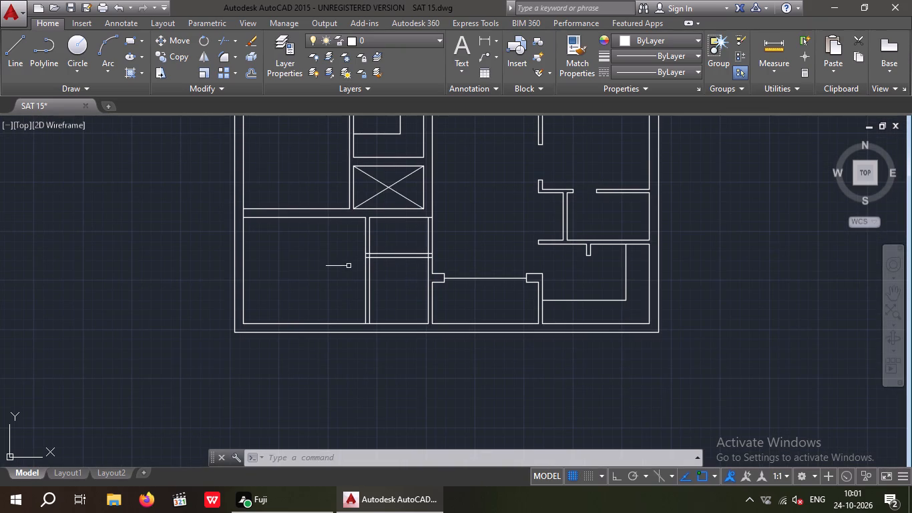
middle_drag(337, 292, 337, 315)
scroll(337, 315, down, 1)
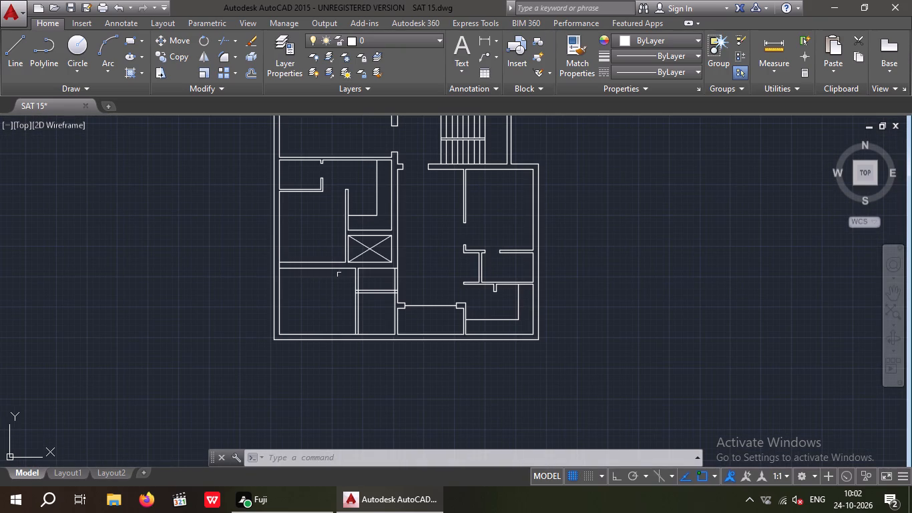
scroll(322, 301, up, 1)
middle_drag(321, 299, 331, 285)
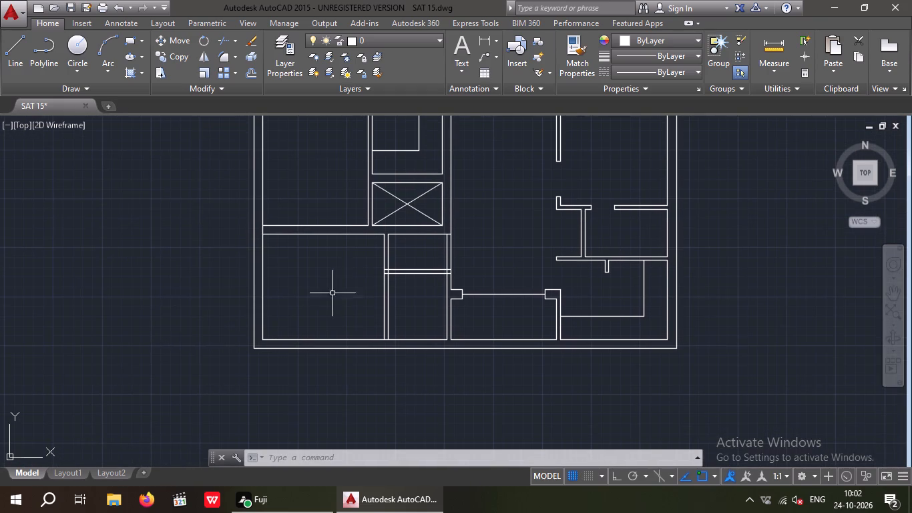
Extend the lower face line of the long horizontal wall across the gap above the thin vertical partition.
key(Escape)
key(Escape)
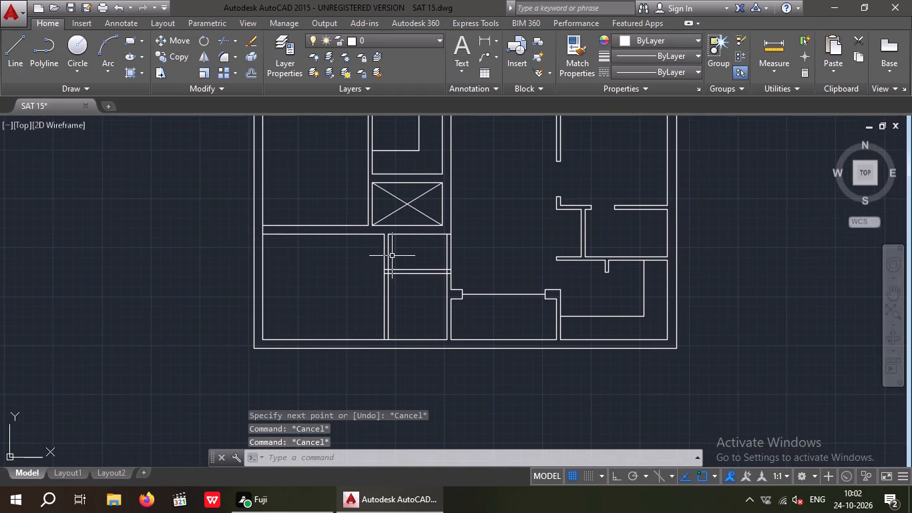
key(e)
text(X)
key(space)
key(space)
scroll(367, 213, up, 3)
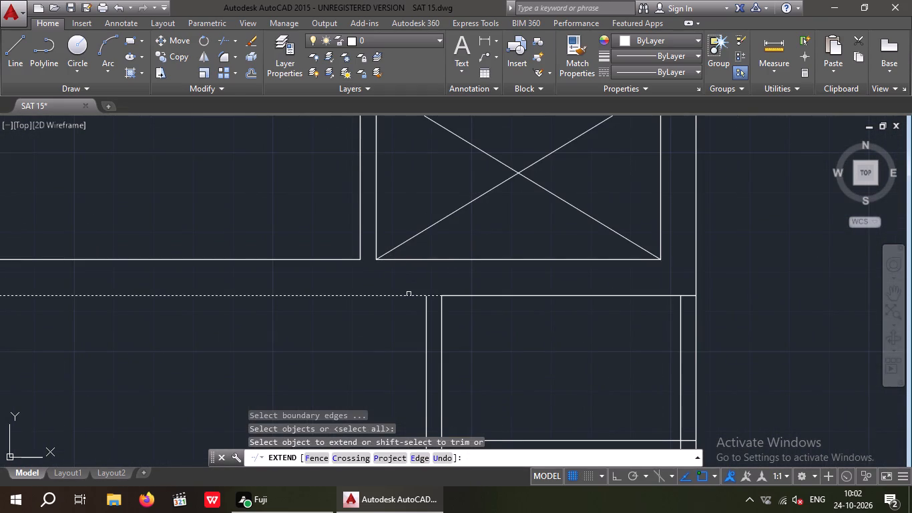
click(408, 297)
scroll(400, 297, down, 2)
key(Escape)
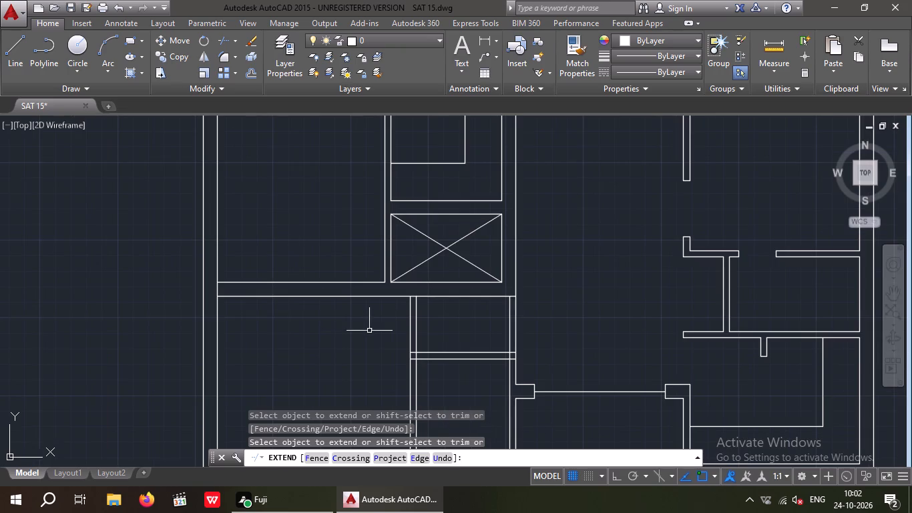
key(Escape)
key(Escape)
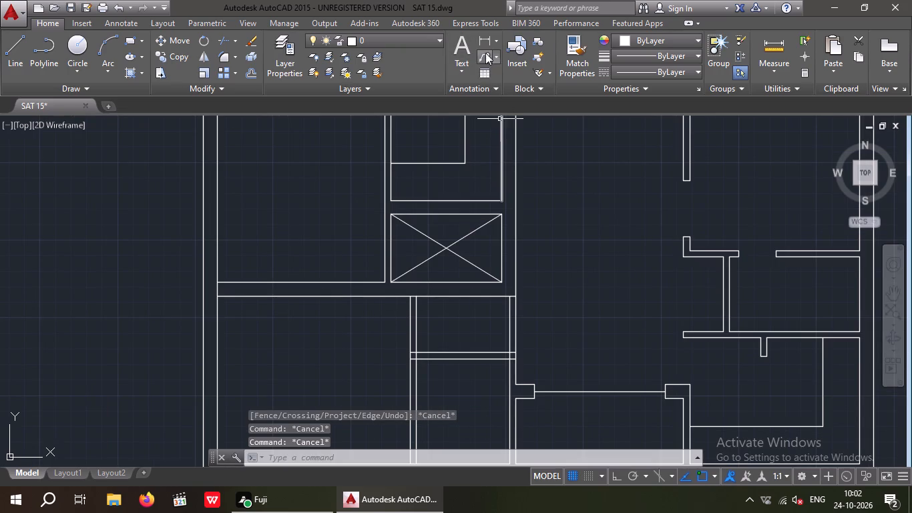
Measure the vertical clearance between the long horizontal wall and the short cross wall below it.
click(487, 35)
scroll(423, 320, up, 2)
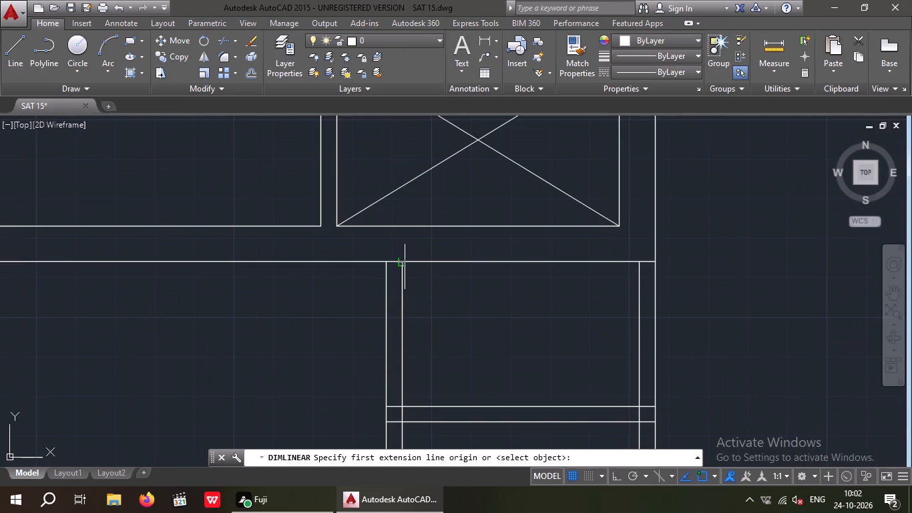
drag(404, 261, 405, 300)
click(402, 407)
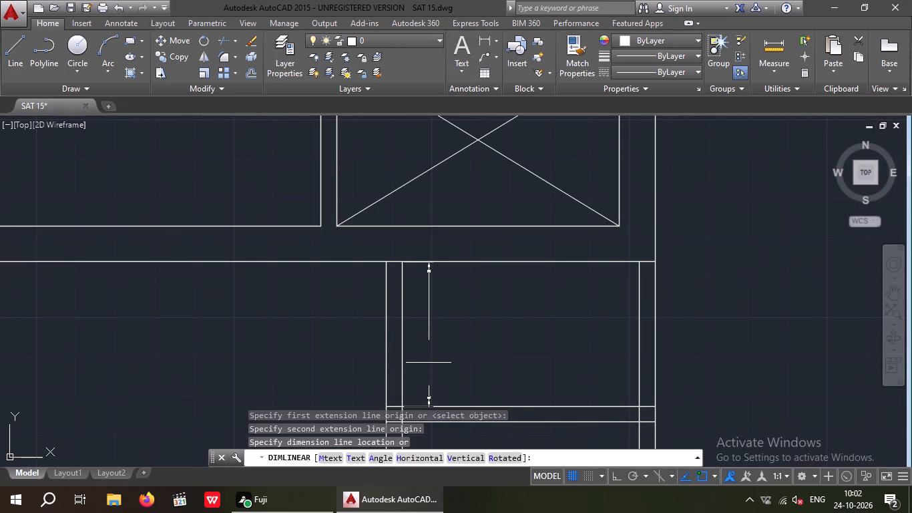
scroll(429, 327, down, 3)
key(Escape)
key(Escape)
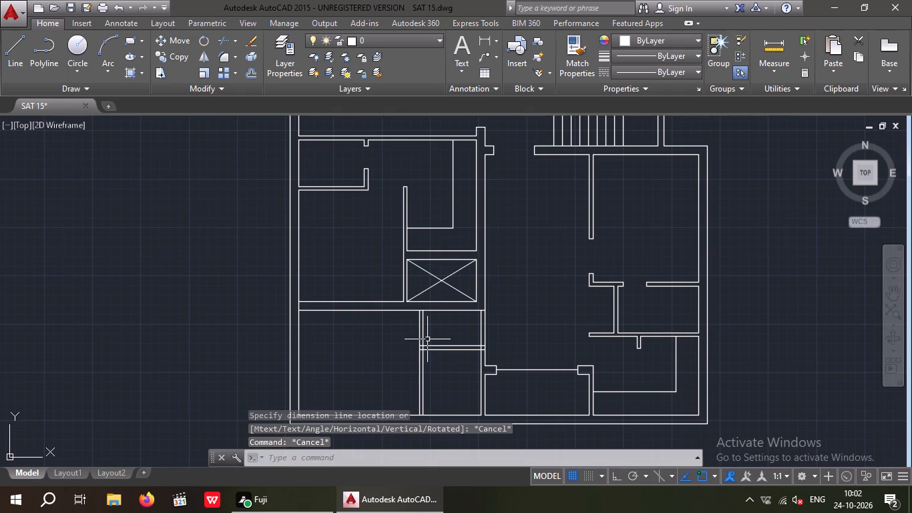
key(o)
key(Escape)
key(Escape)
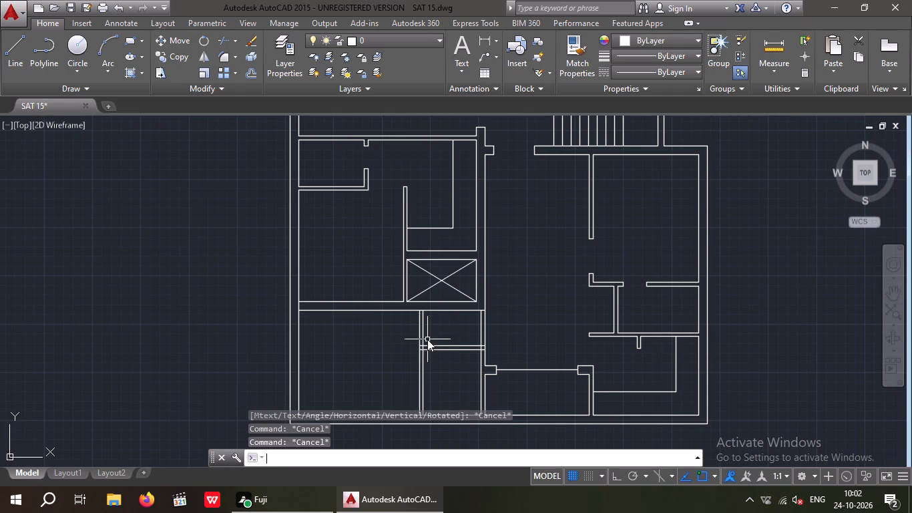
Trim away the vertical wall lines on both sides between the long horizontal wall and the short cross wall.
text(TR)
key(space)
key(space)
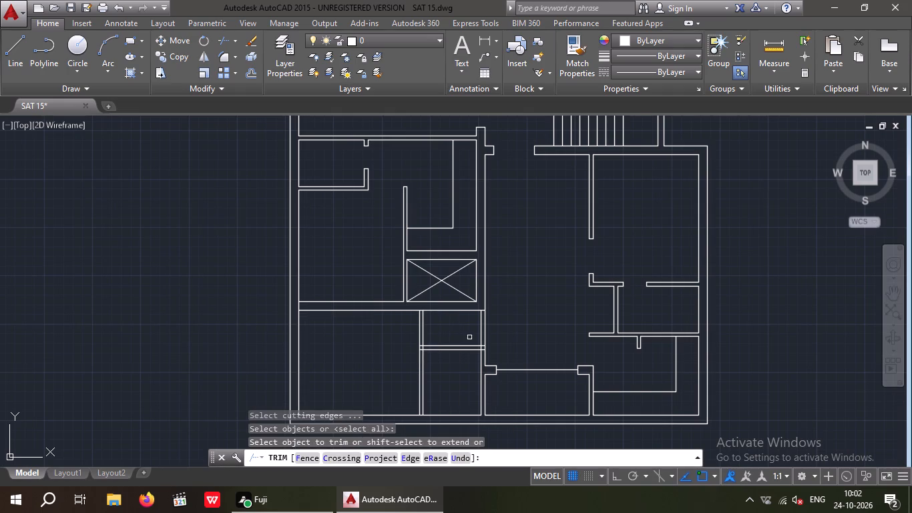
scroll(470, 337, up, 1)
drag(515, 313, 467, 320)
click(368, 329)
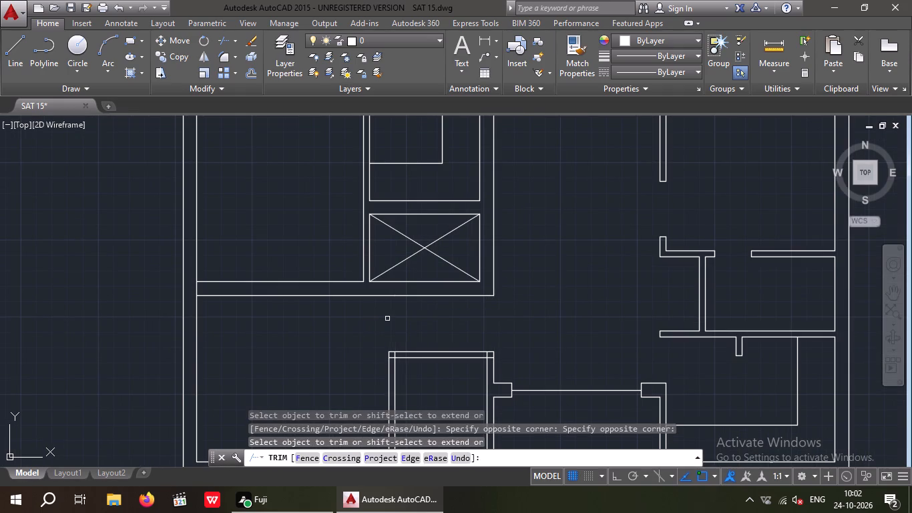
scroll(387, 319, down, 1)
middle_click(390, 317)
key(Escape)
key(Escape)
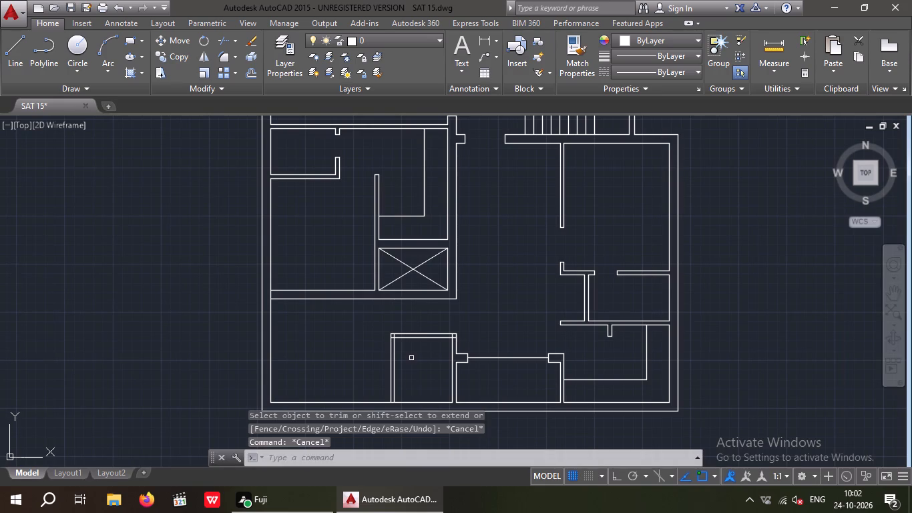
key(Escape)
Offset the thin vertical partition's inner face line 9" into the small bottom room.
key(o)
key(Return)
key(9)
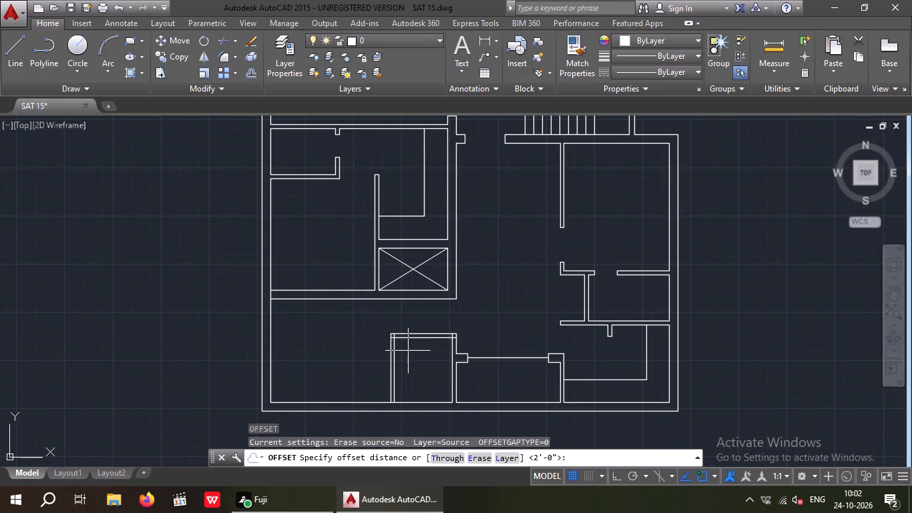
key(shift+quotedbl)
key(Return)
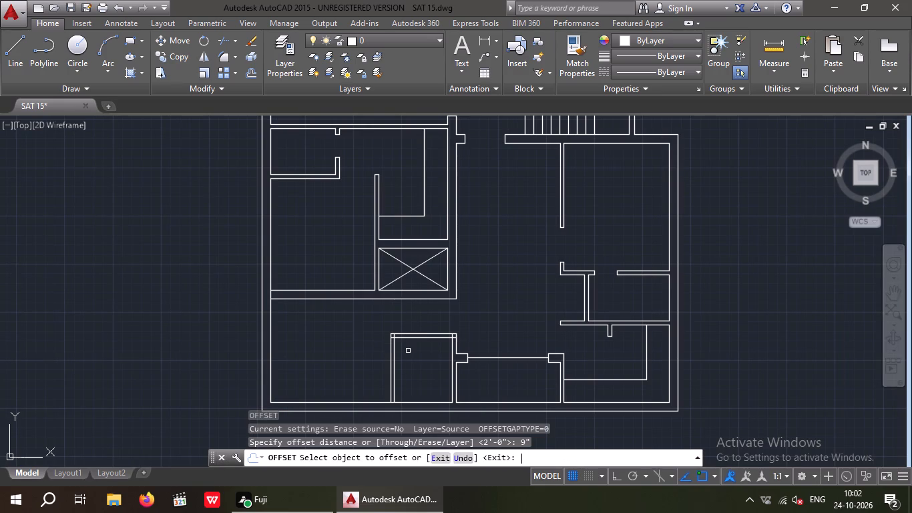
scroll(384, 367, up, 3)
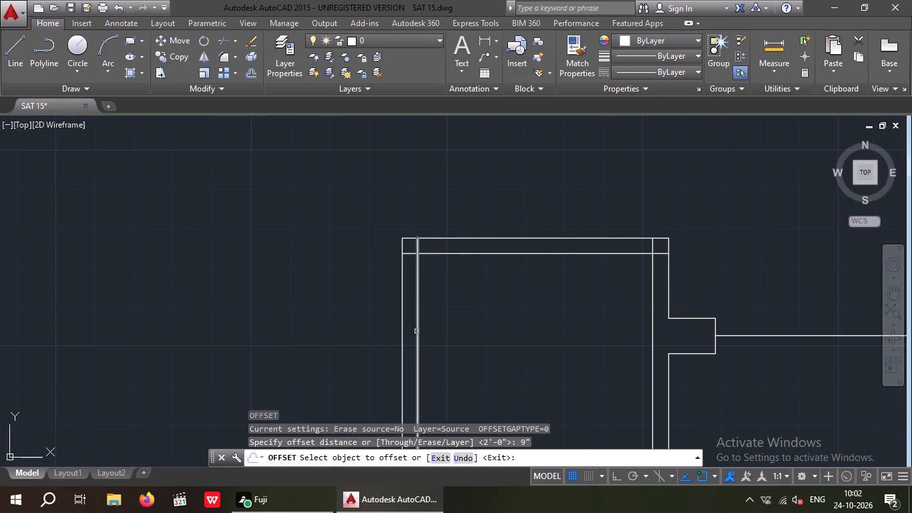
drag(417, 331, 425, 331)
click(454, 327)
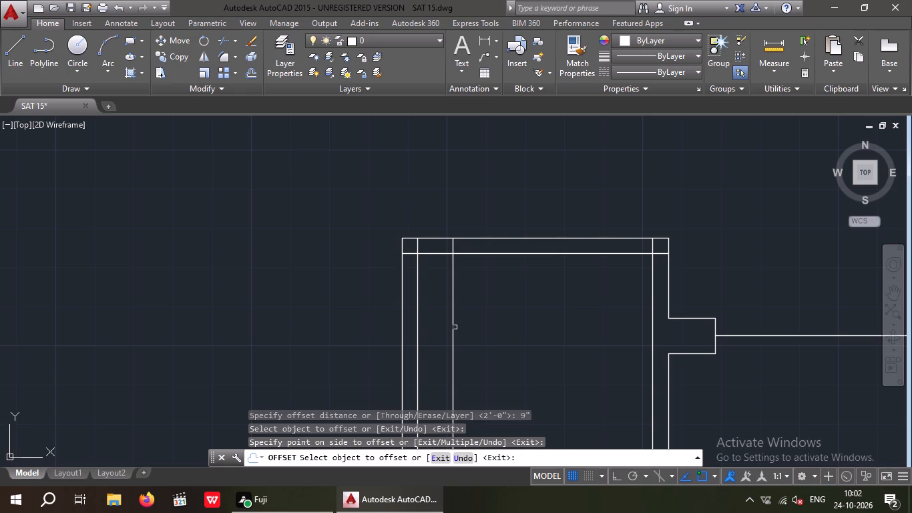
key(Escape)
key(Escape)
Offset the new vertical line a further 2' into the small room to mark the door width.
key(o)
key(Return)
key(2)
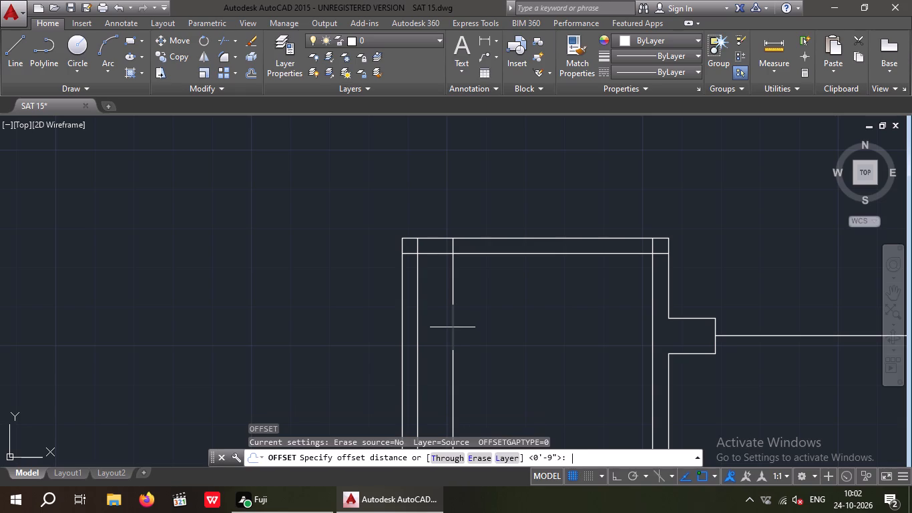
key(apostrophe)
key(Return)
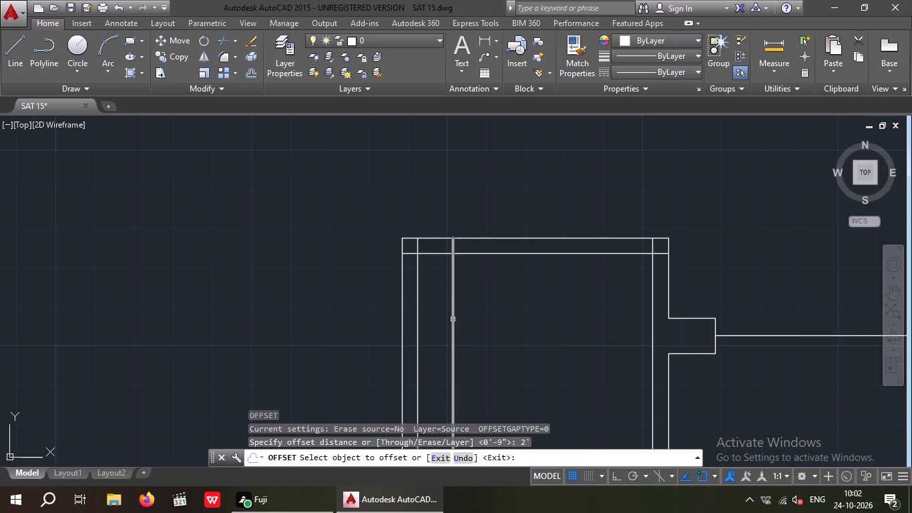
click(453, 320)
click(481, 317)
key(Escape)
key(Escape)
Trim the two offset lines and the cross wall faces between them to cut a 2' door opening.
text(TR)
key(space)
key(space)
drag(569, 283, 501, 314)
click(445, 334)
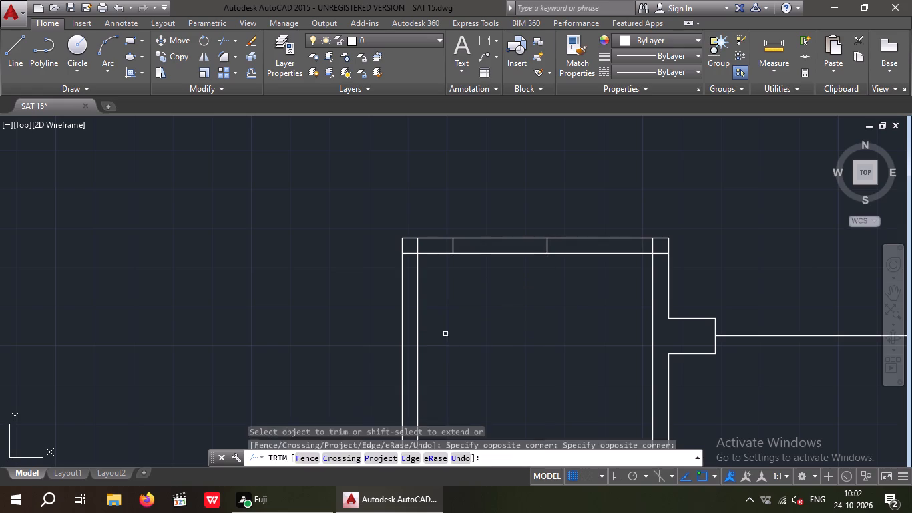
drag(518, 306, 487, 283)
click(489, 216)
Trim the crossing lines at the corner where the short cross wall meets the thin west partition.
scroll(412, 253, up, 3)
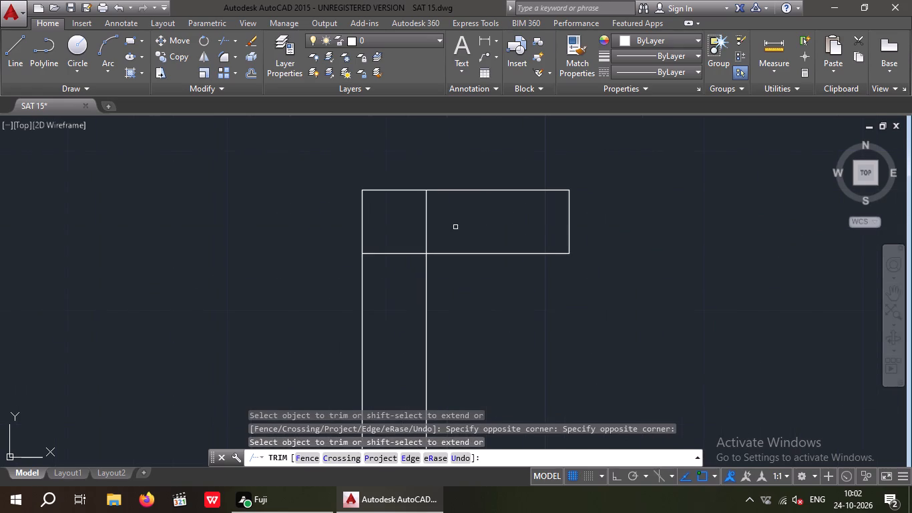
drag(455, 226, 407, 241)
click(402, 240)
drag(401, 275, 386, 255)
click(388, 226)
Trim the crossing lines at the corner where the short cross wall meets the small room's east wall.
scroll(388, 226, down, 4)
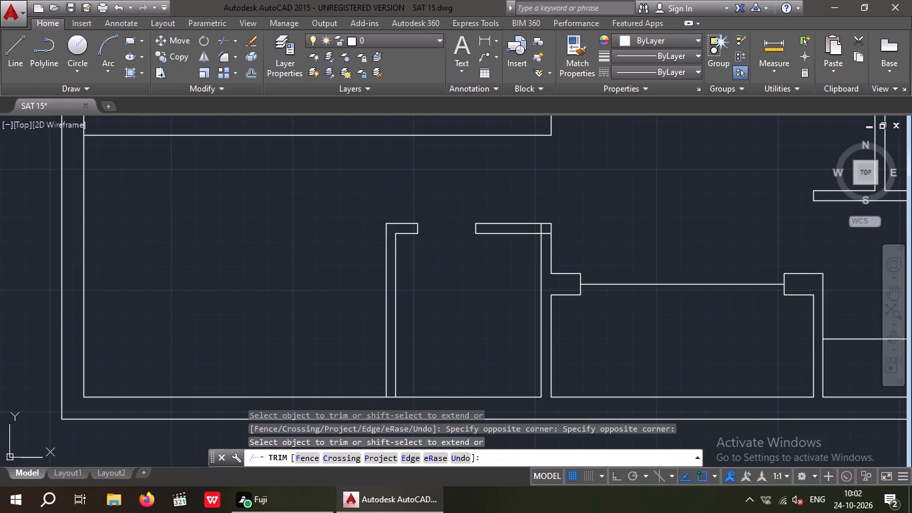
middle_drag(483, 277, 409, 289)
scroll(469, 240, up, 4)
drag(487, 289, 483, 270)
click(483, 238)
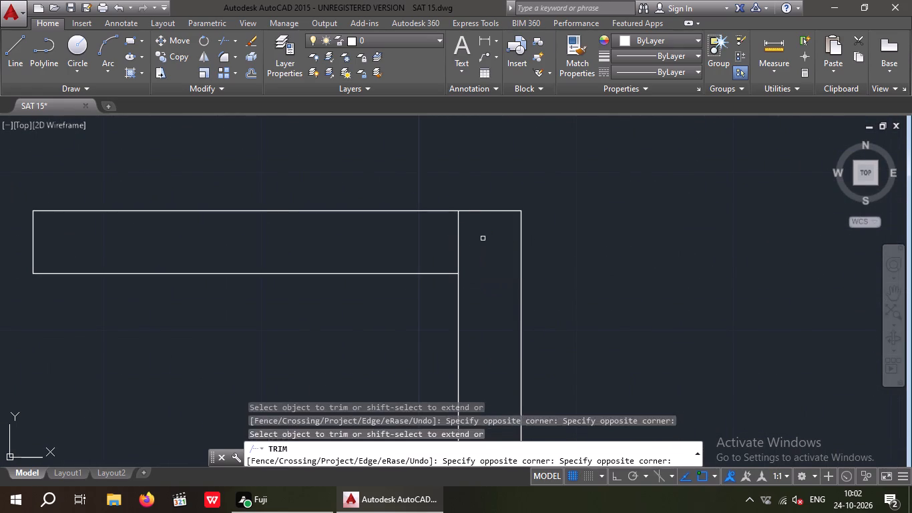
drag(481, 232, 415, 246)
click(415, 246)
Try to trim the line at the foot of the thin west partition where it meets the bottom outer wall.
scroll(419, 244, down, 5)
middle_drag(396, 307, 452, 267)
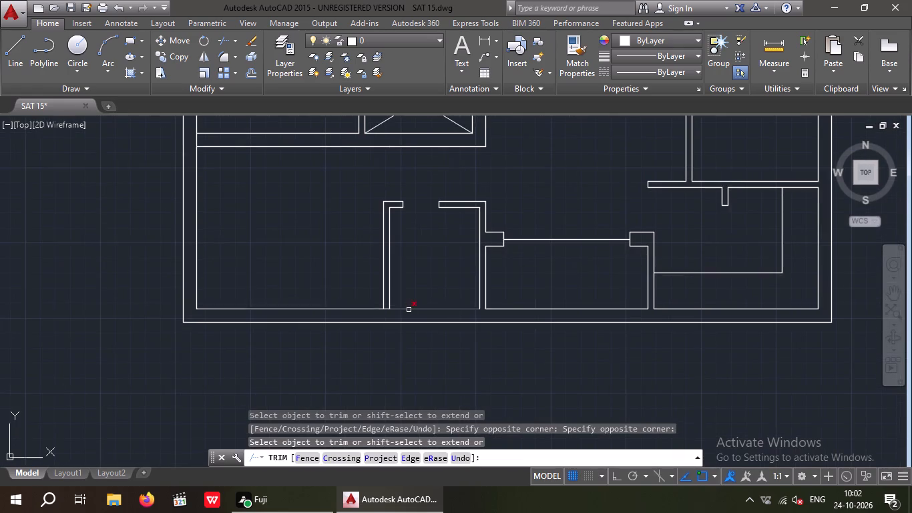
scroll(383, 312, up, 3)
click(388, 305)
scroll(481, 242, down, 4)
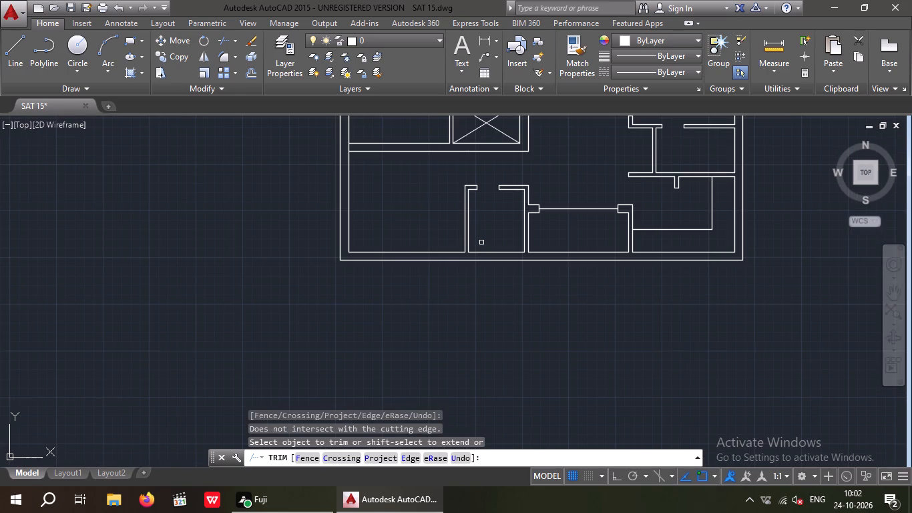
Trim the west outer wall's inner face line between the two faces of the long cross wall below the crossed shaft.
middle_drag(485, 236, 453, 341)
scroll(323, 258, up, 2)
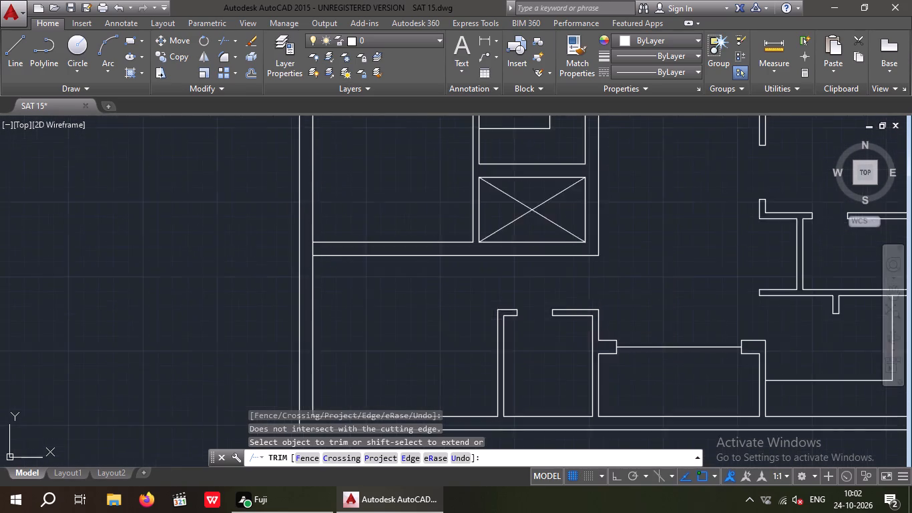
scroll(318, 256, up, 2)
click(290, 222)
scroll(290, 222, down, 4)
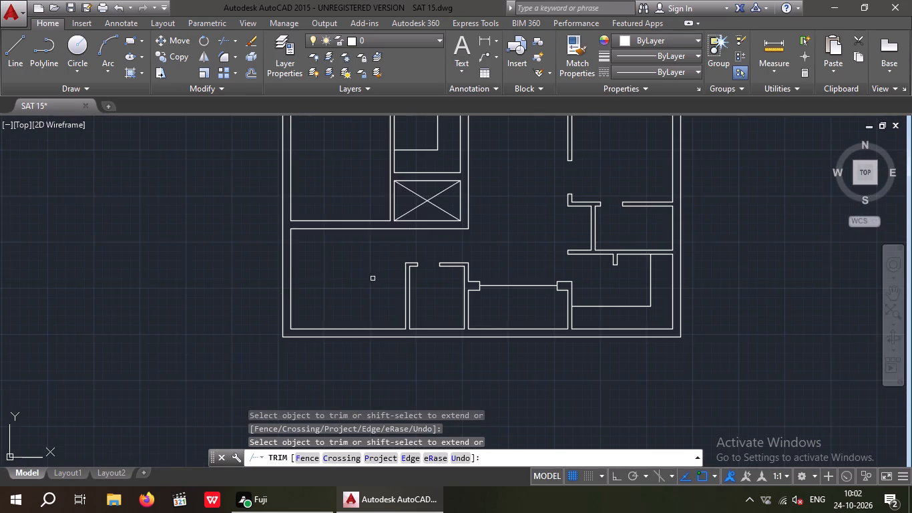
middle_drag(369, 281, 300, 316)
key(Escape)
key(Escape)
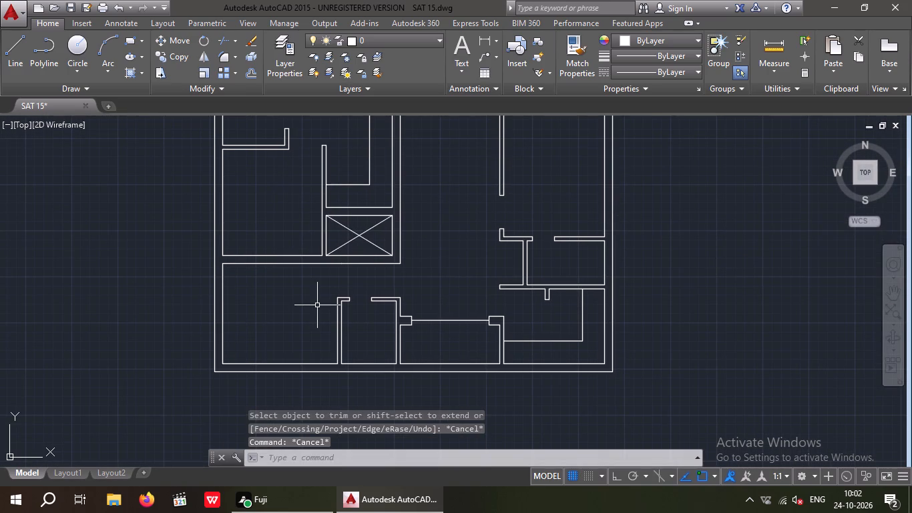
Save the drawing.
key(ctrl+s)
key(ctrl+s)
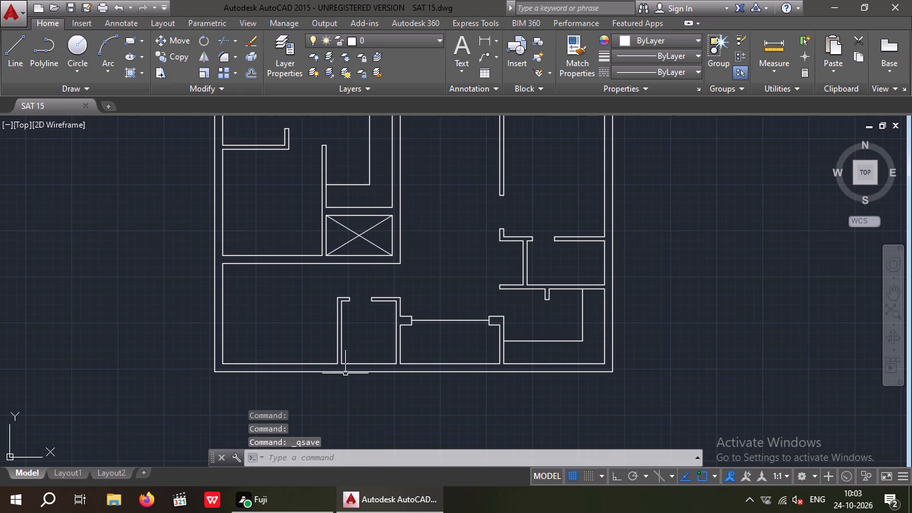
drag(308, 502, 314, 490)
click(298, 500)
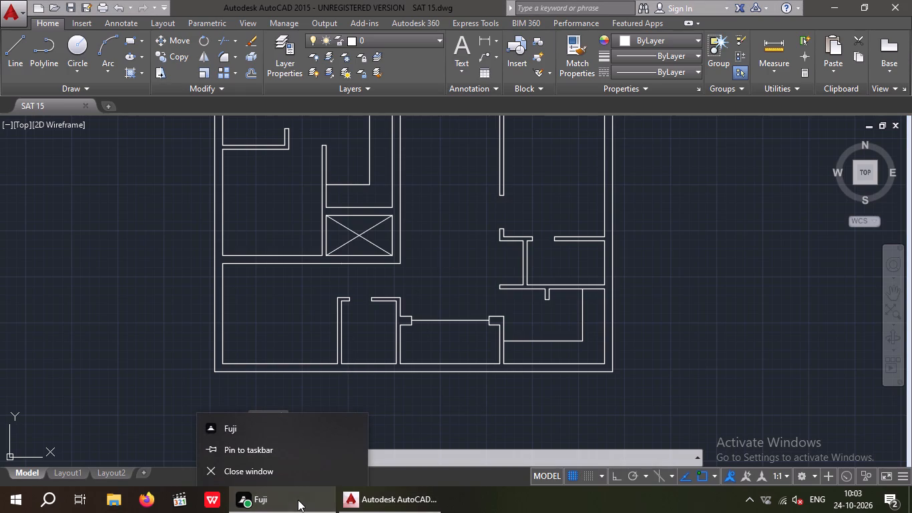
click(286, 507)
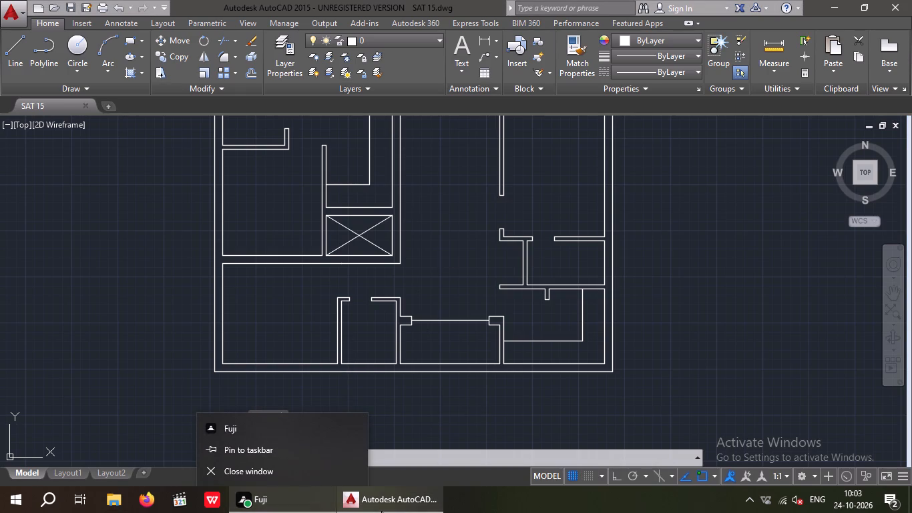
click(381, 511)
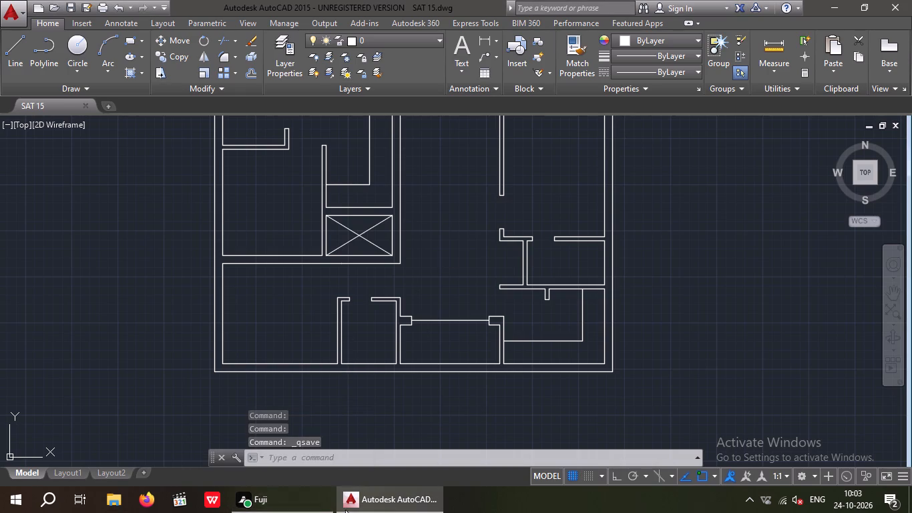
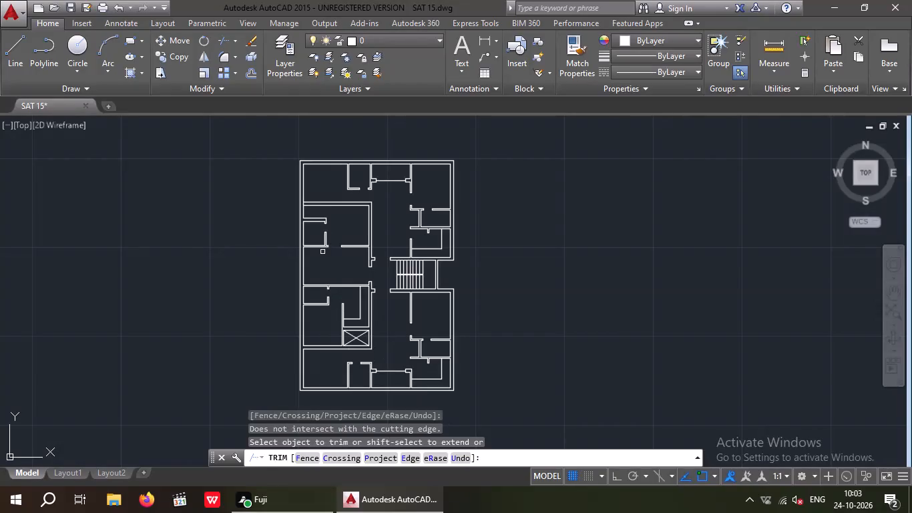
Trim the west outer wall's inner face line between the two faces of the upper long cross wall.
scroll(305, 190, up, 6)
drag(298, 220, 274, 223)
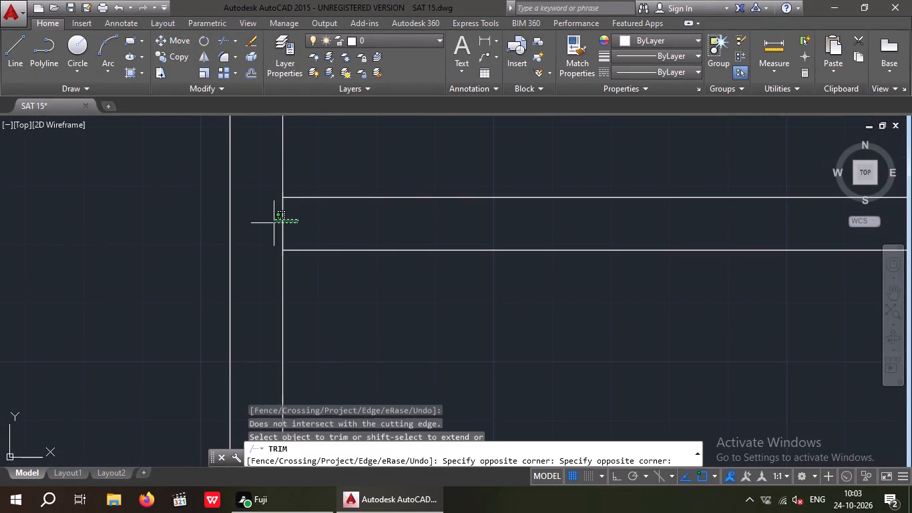
click(272, 223)
scroll(282, 219, down, 6)
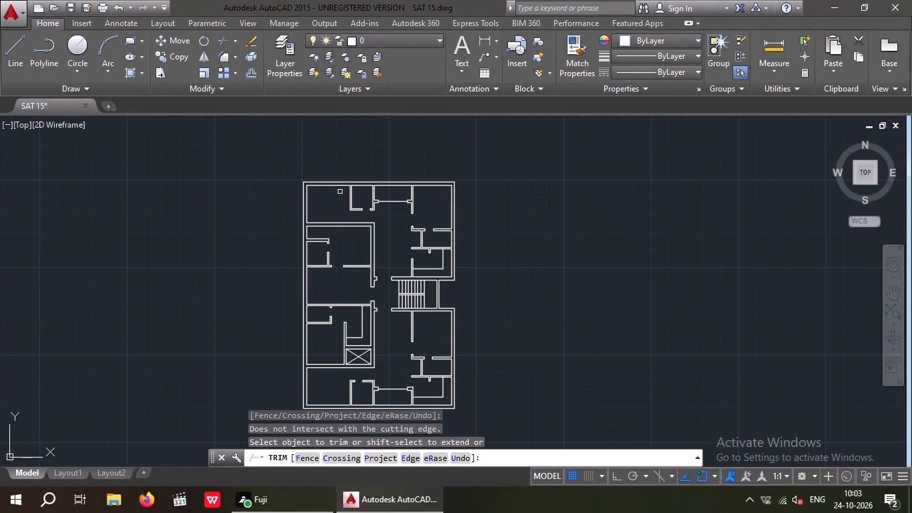
Examine the wall junctions across the whole floor plan for leftover lines and end the trimming.
scroll(340, 191, up, 3)
middle_drag(328, 213, 298, 229)
scroll(299, 218, down, 2)
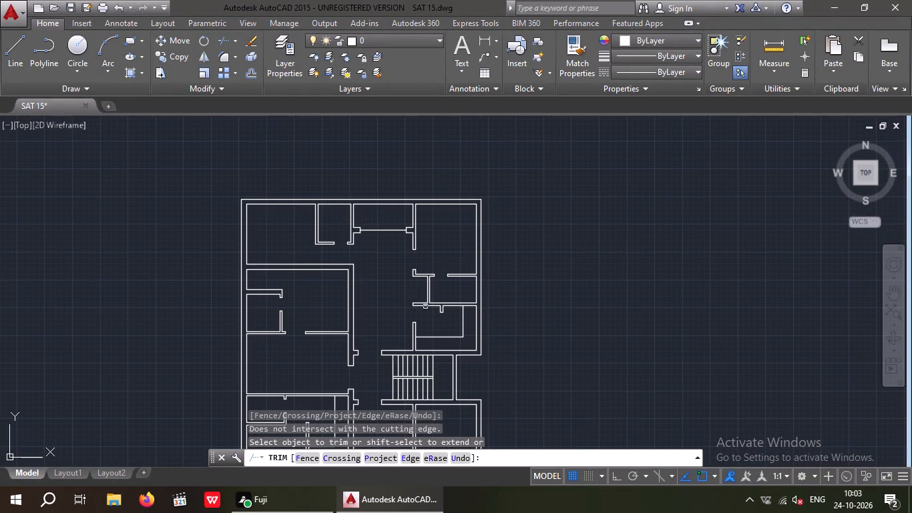
middle_drag(383, 303, 375, 261)
middle_drag(381, 293, 390, 234)
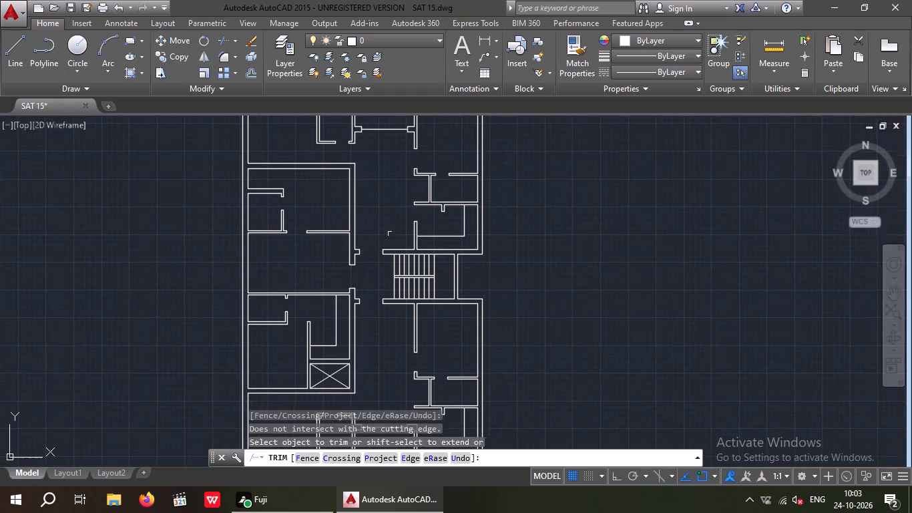
middle_drag(371, 311, 392, 240)
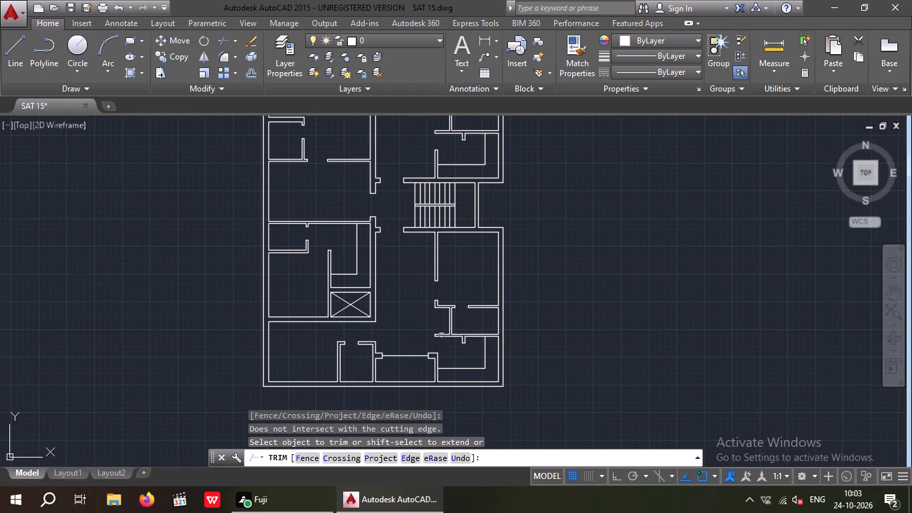
middle_drag(417, 333, 402, 383)
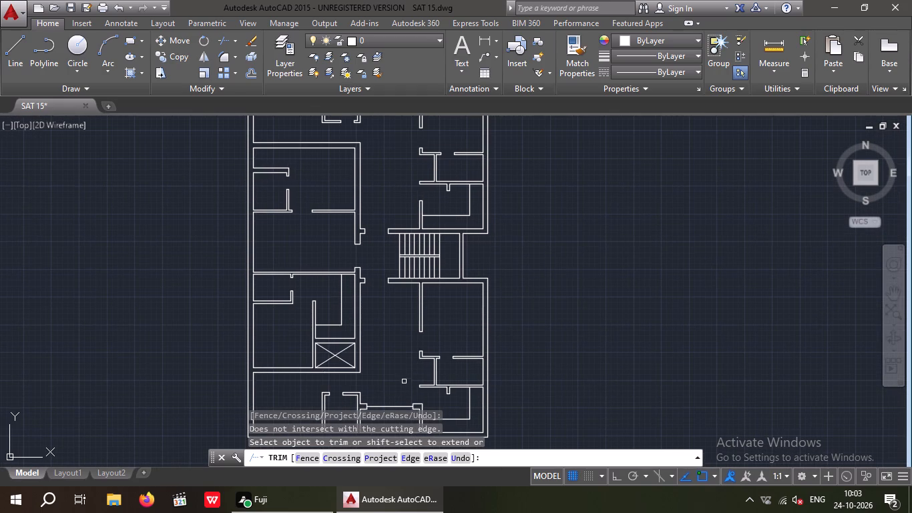
key(Escape)
key(Escape)
key(Escape)
Copy the entire floor plan horizontally to the east with Ortho on, using its northeast outer corner as base point.
scroll(411, 357, down, 1)
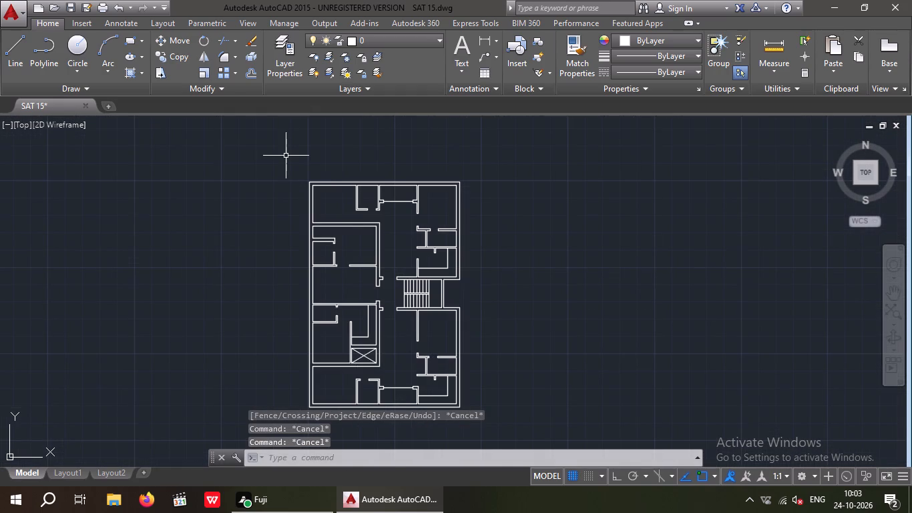
click(285, 156)
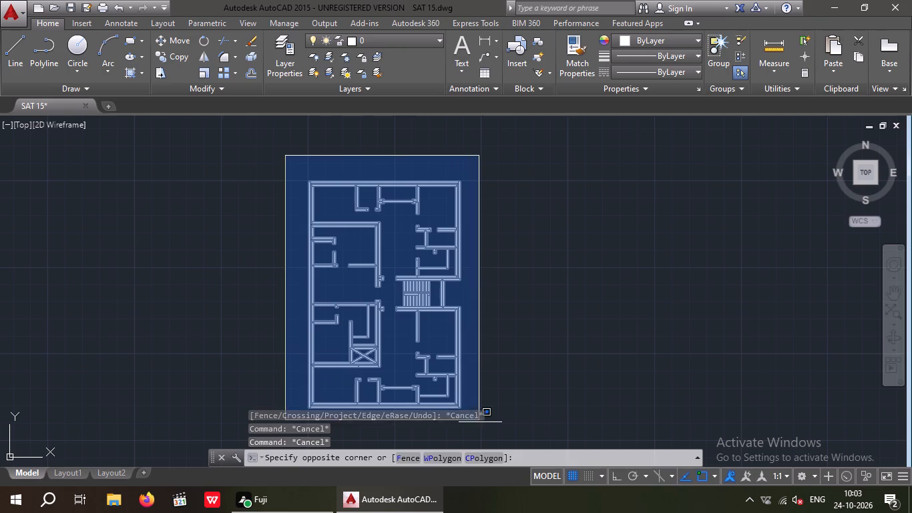
click(485, 425)
click(174, 55)
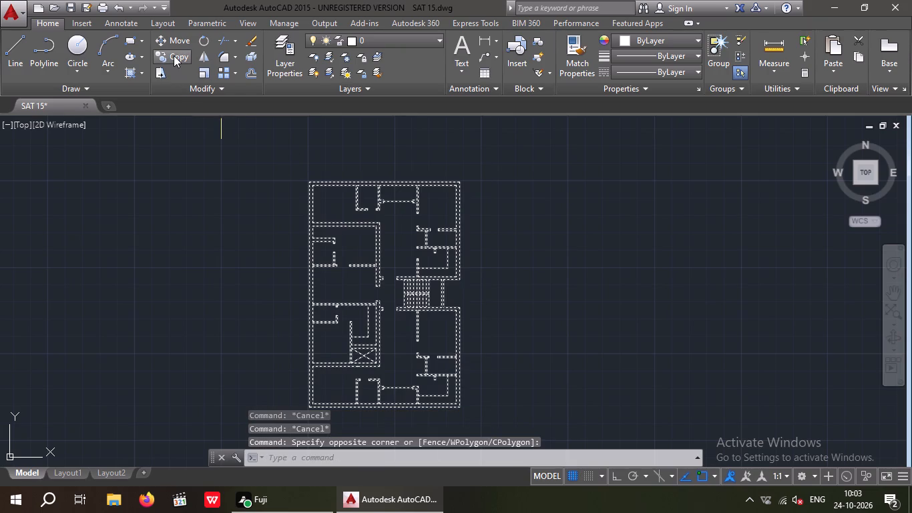
scroll(473, 183, up, 3)
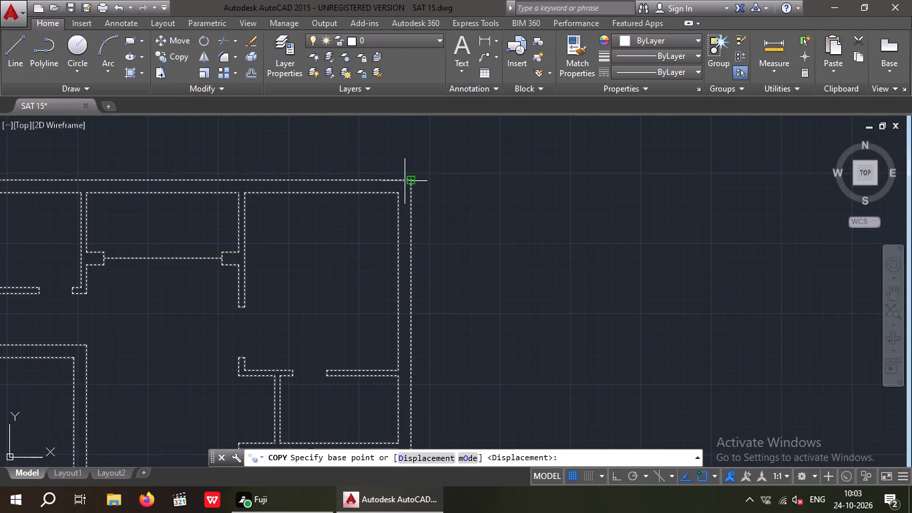
click(410, 181)
scroll(410, 182, down, 3)
middle_drag(586, 187, 238, 191)
scroll(304, 184, down, 2)
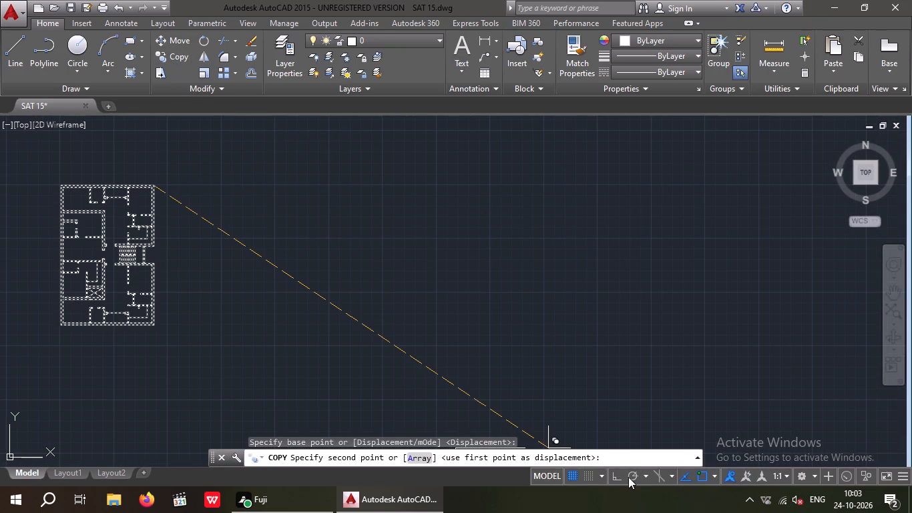
click(618, 476)
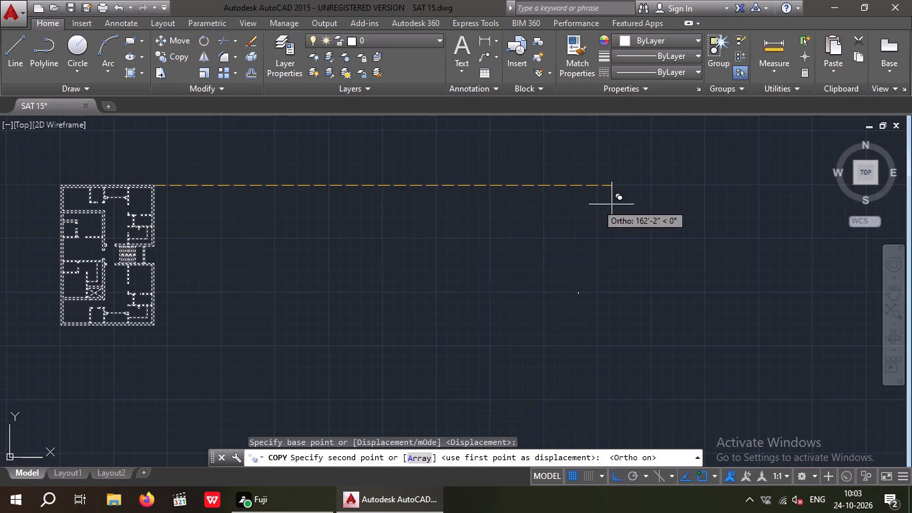
click(597, 185)
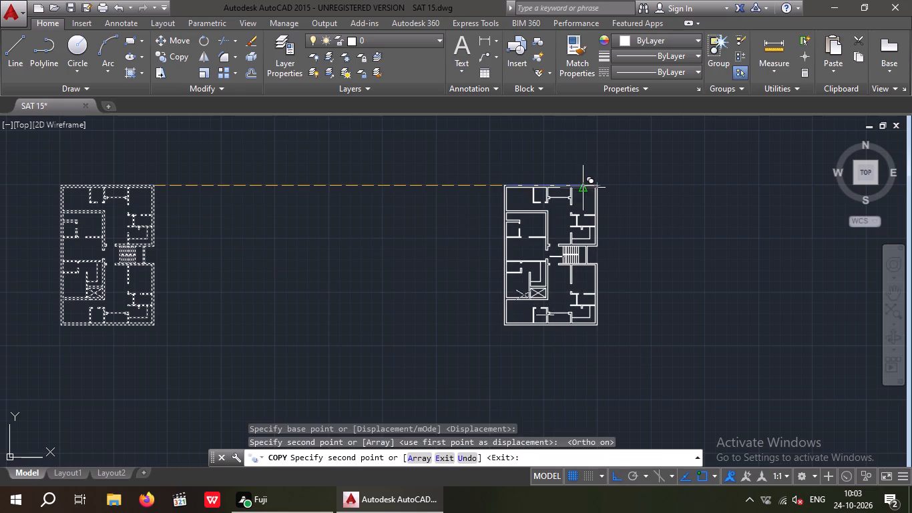
key(Escape)
key(Escape)
key(Escape)
key(Escape)
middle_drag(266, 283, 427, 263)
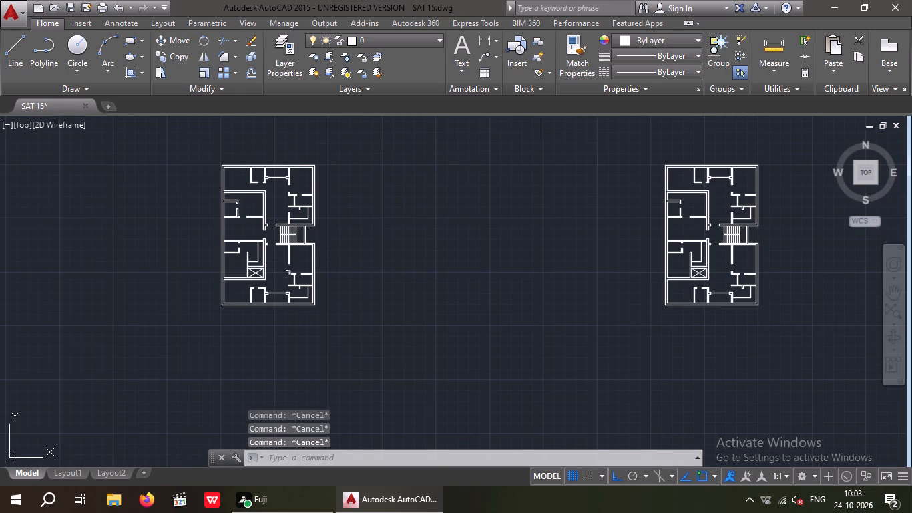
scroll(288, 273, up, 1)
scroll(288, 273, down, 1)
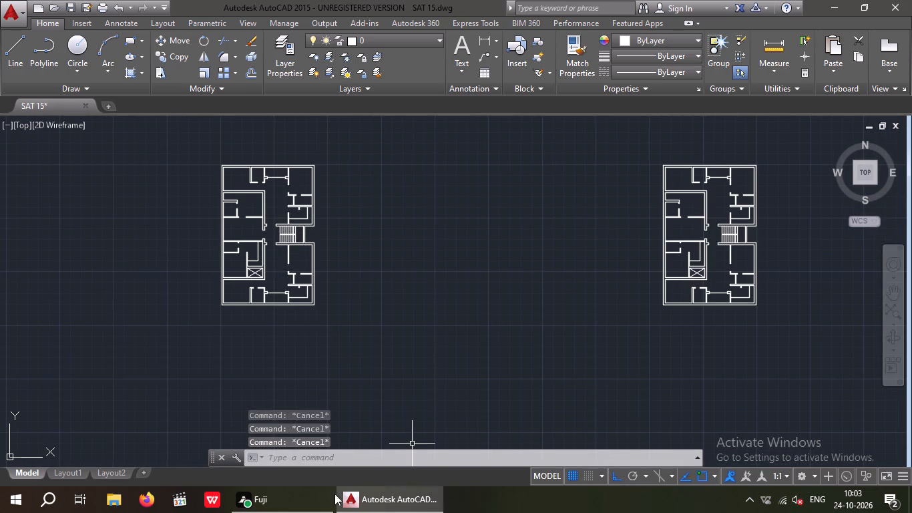
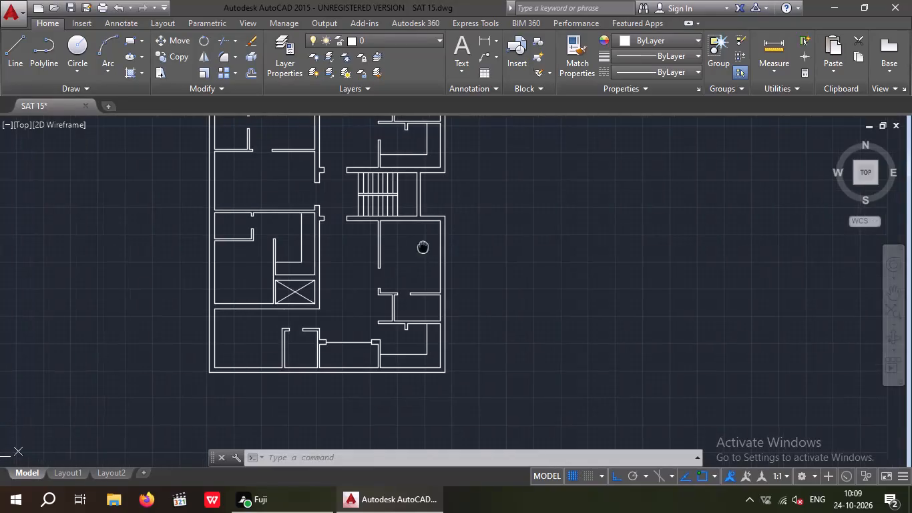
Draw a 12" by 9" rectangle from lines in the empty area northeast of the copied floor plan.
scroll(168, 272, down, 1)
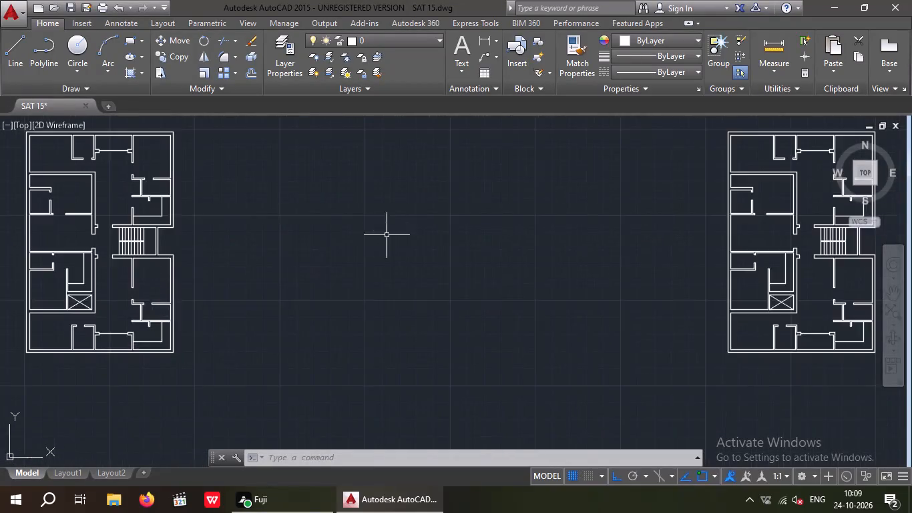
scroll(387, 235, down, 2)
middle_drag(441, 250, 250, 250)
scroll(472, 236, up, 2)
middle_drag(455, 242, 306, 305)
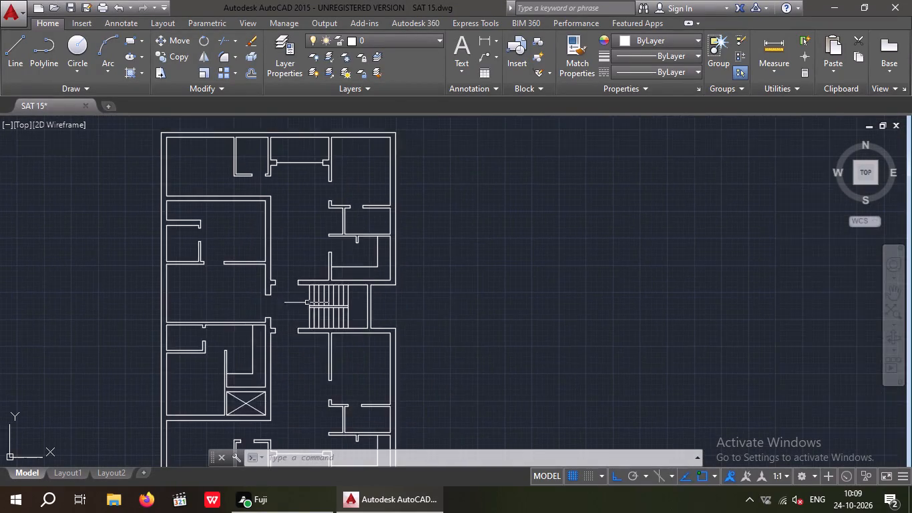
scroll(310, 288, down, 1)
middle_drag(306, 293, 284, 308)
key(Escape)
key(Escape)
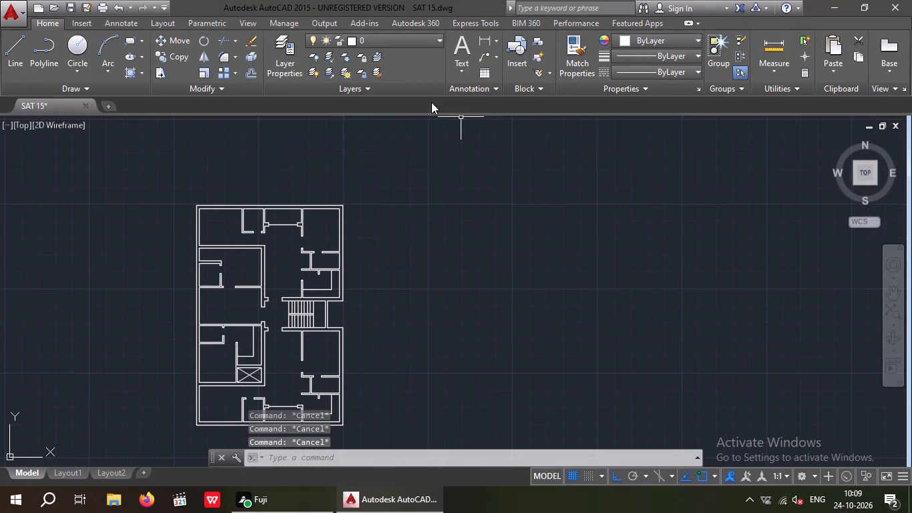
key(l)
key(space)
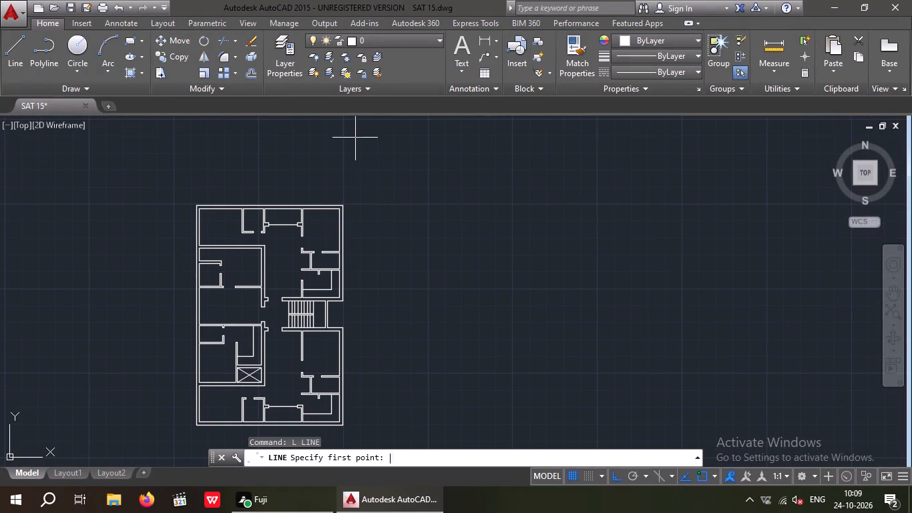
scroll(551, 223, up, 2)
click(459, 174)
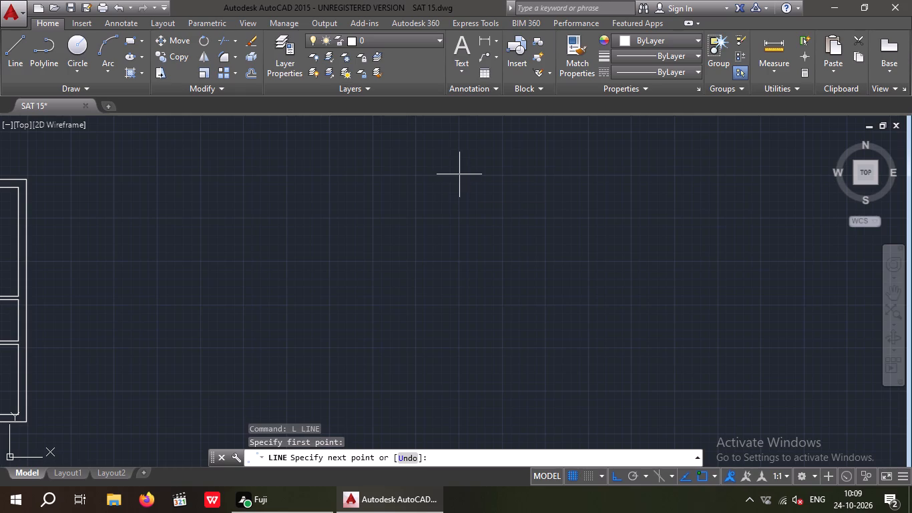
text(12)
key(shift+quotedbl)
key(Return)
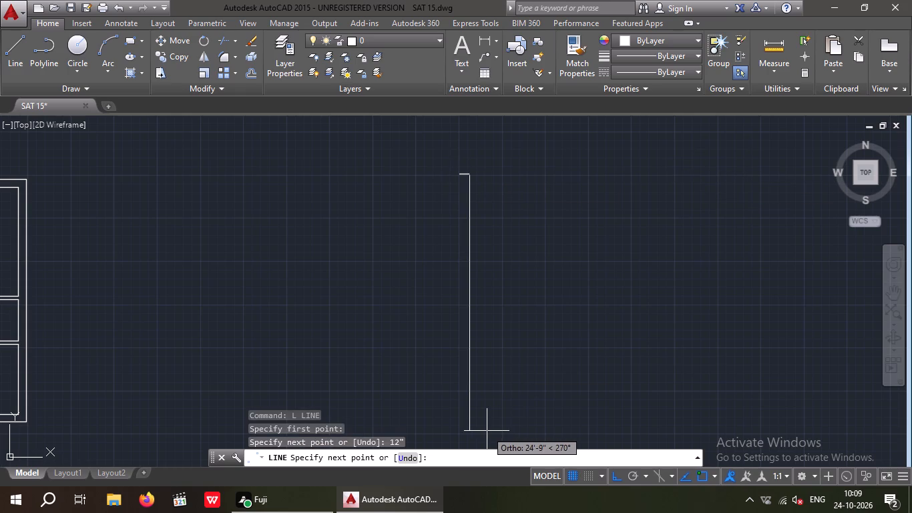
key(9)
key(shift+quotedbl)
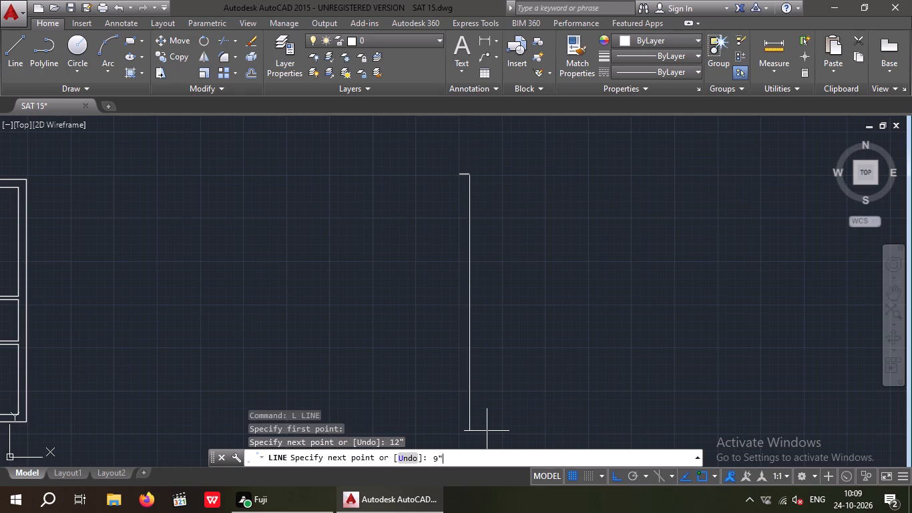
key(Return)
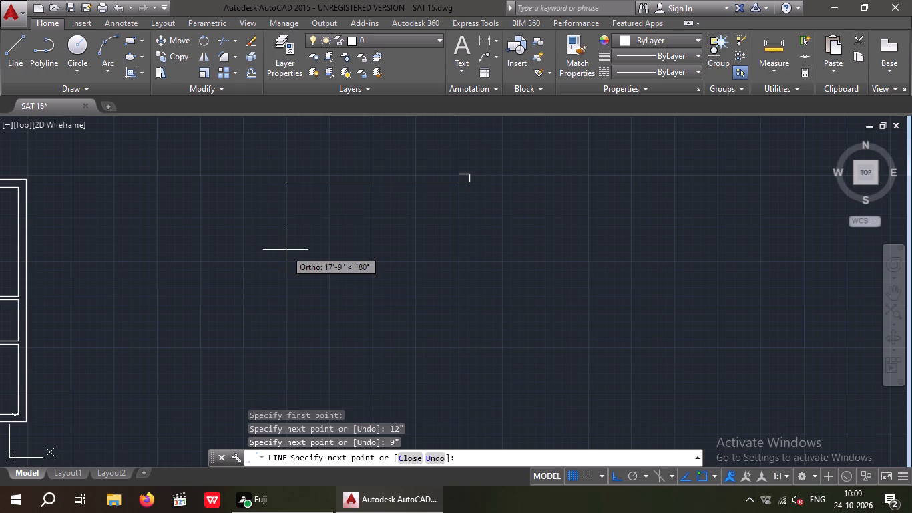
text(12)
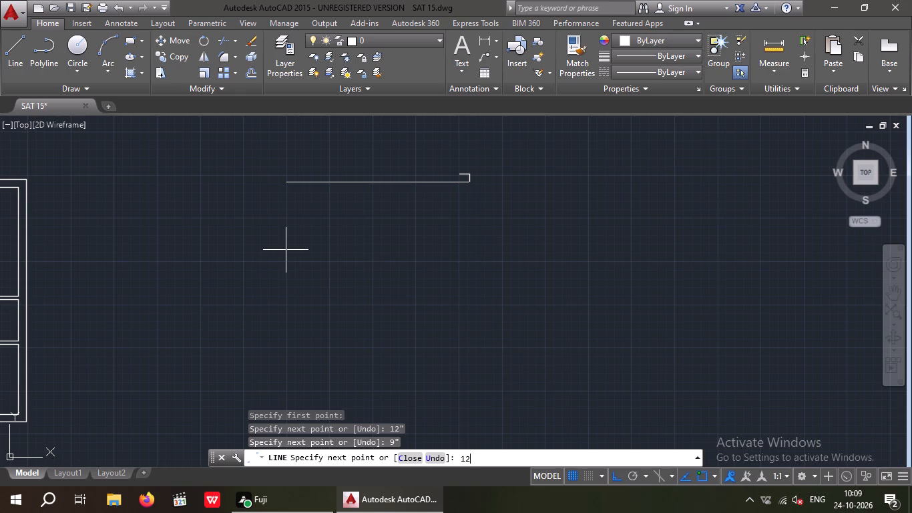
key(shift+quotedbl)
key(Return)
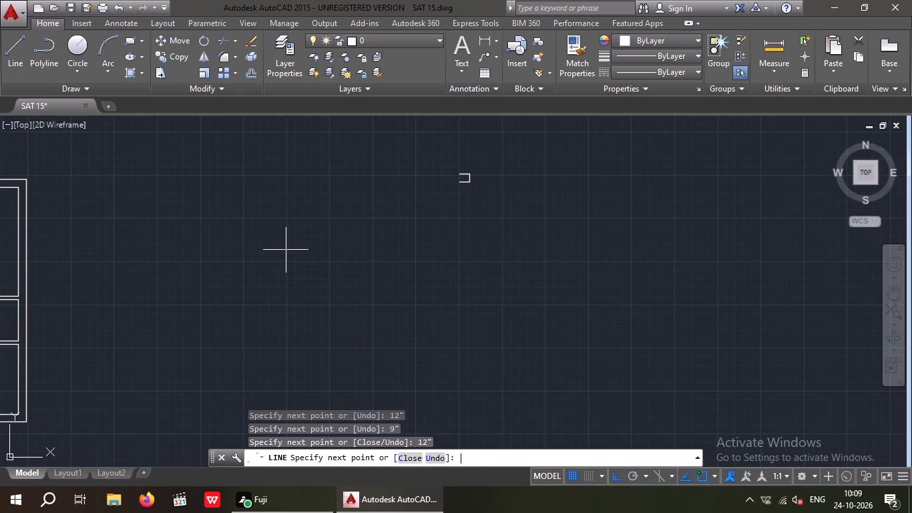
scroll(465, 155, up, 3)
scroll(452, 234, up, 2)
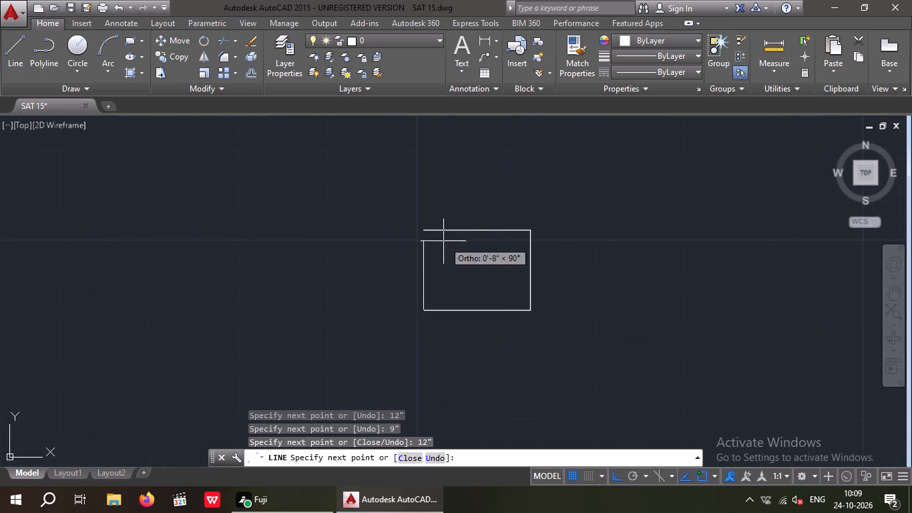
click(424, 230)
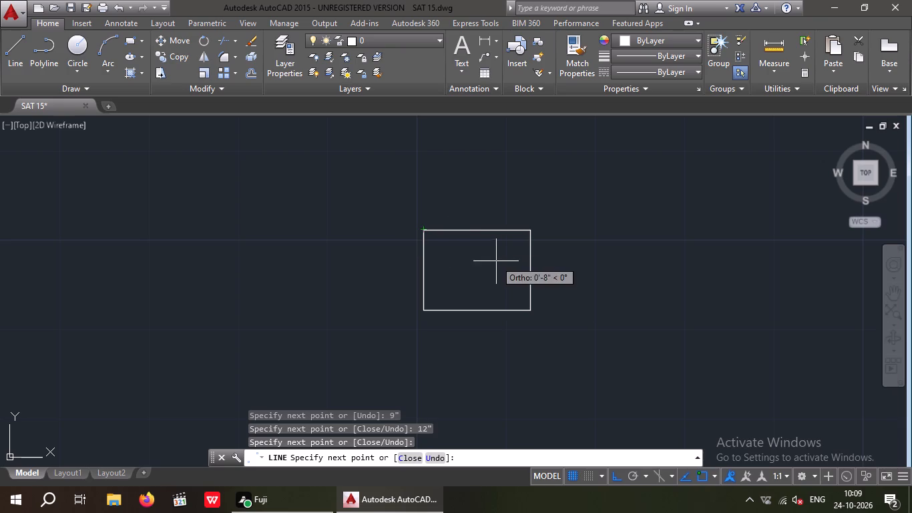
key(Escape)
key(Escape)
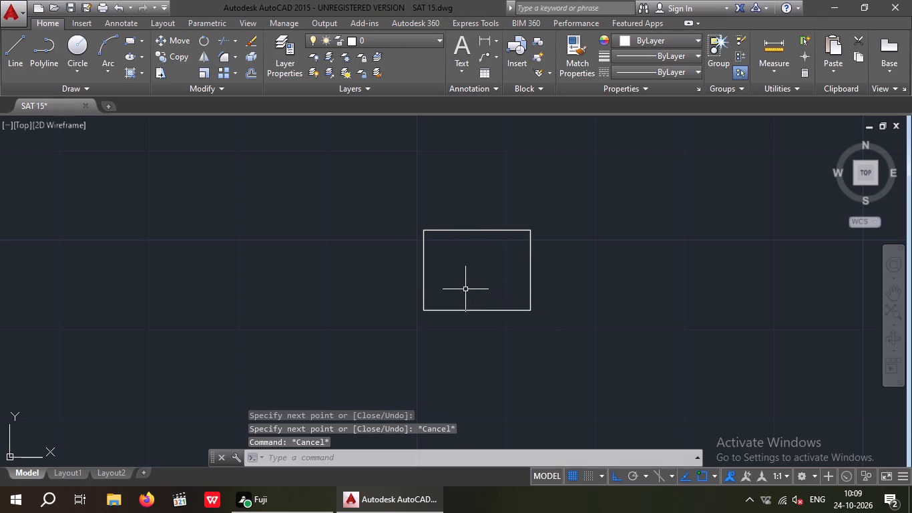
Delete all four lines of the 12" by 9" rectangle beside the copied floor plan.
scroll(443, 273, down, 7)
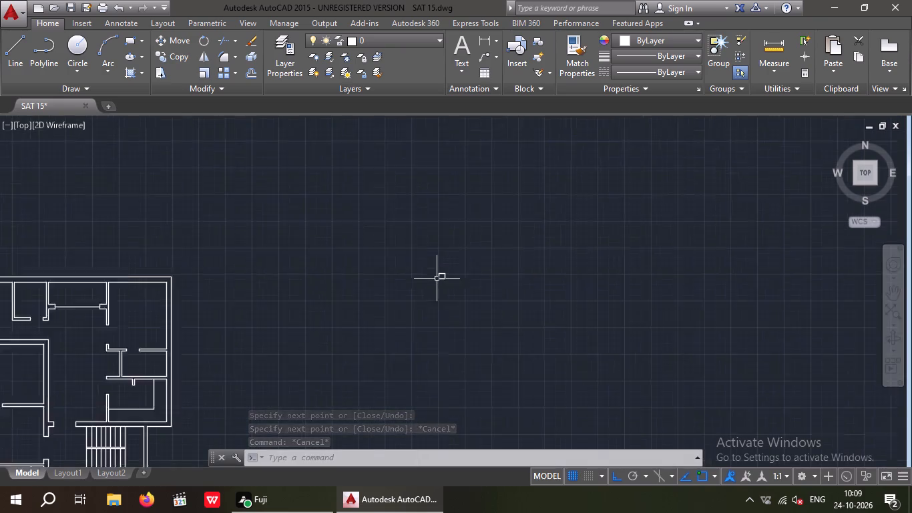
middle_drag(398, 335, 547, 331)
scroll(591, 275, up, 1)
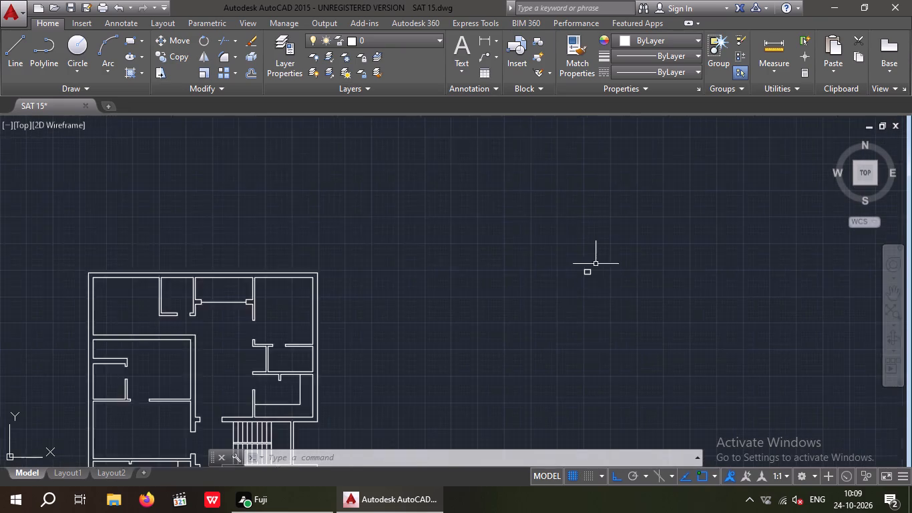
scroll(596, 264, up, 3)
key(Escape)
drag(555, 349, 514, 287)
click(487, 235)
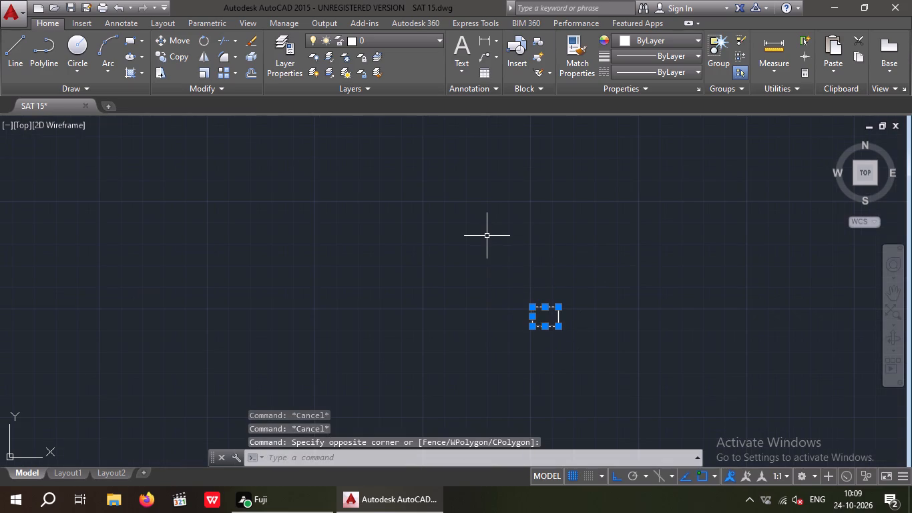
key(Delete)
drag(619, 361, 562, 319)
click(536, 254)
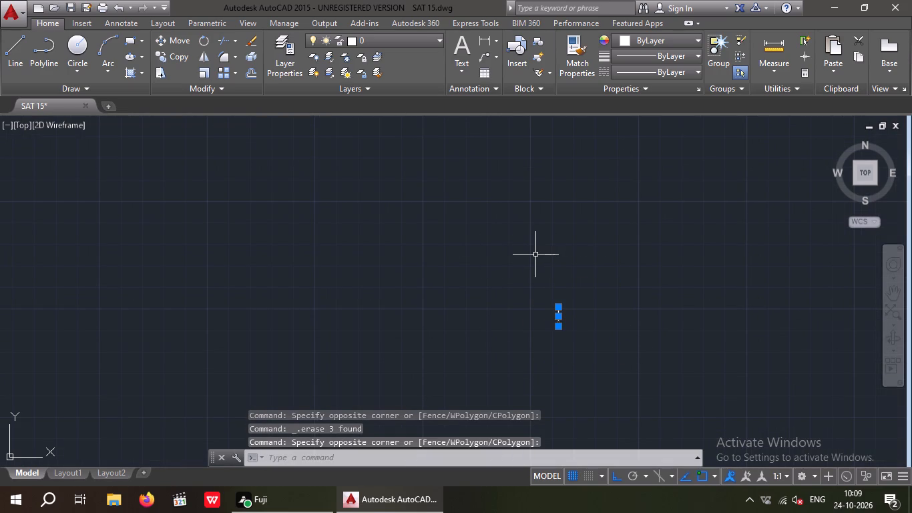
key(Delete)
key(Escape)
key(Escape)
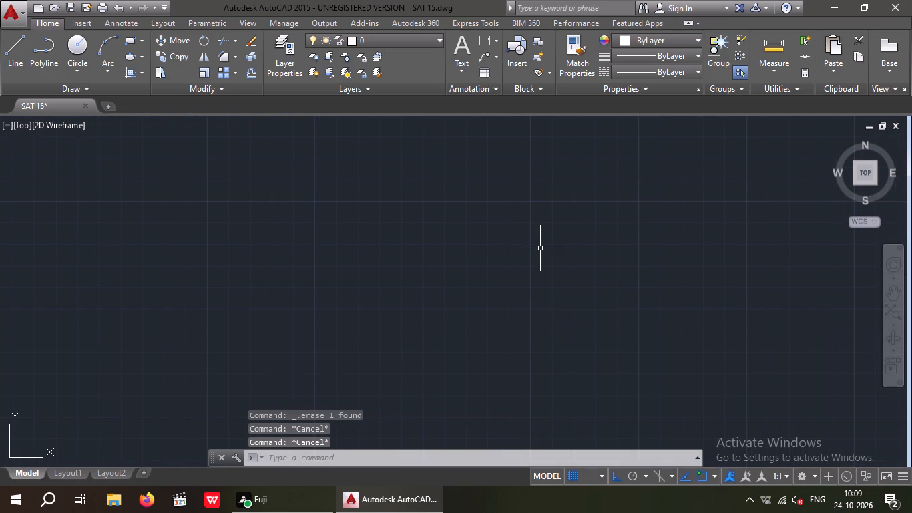
Draw an 18" wide by 9" high rectangle from lines in the empty area northeast of the copied floor plan.
text(L)
key(space)
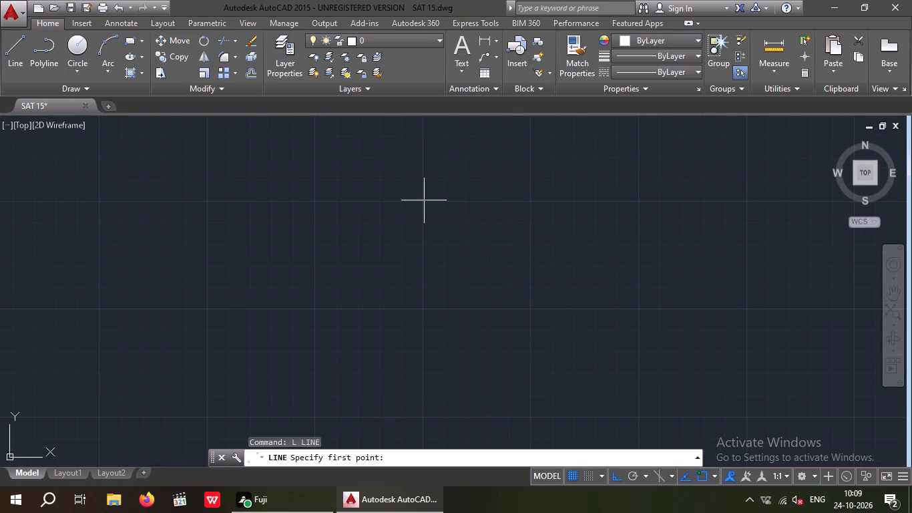
click(424, 200)
text(18)
key(shift+quotedbl)
key(Return)
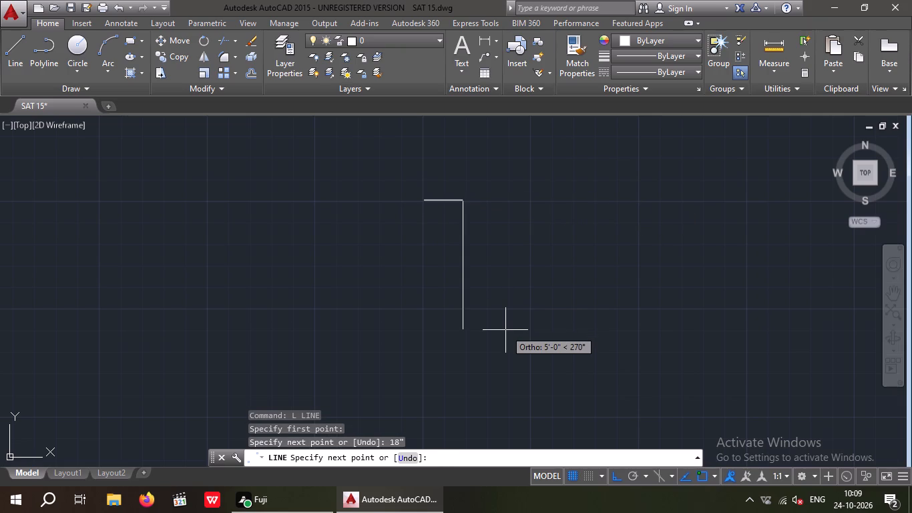
key(9)
key(shift+quotedbl)
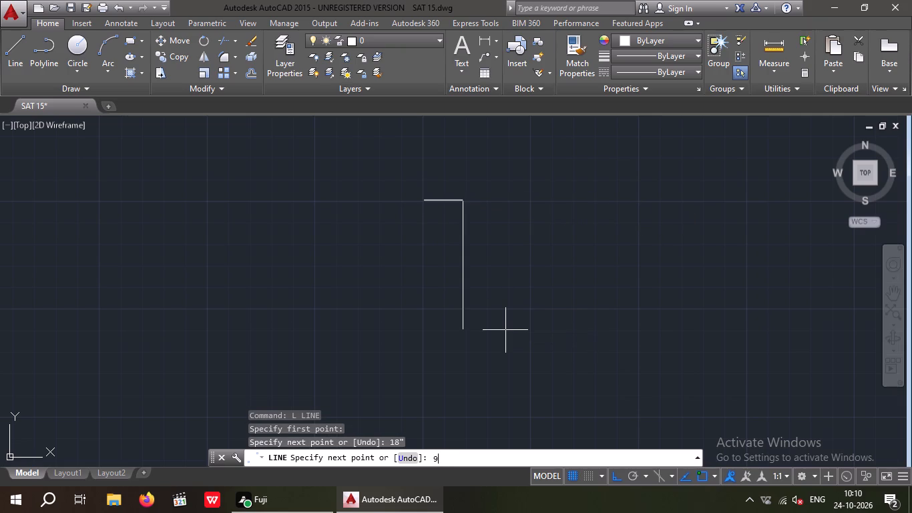
key(Return)
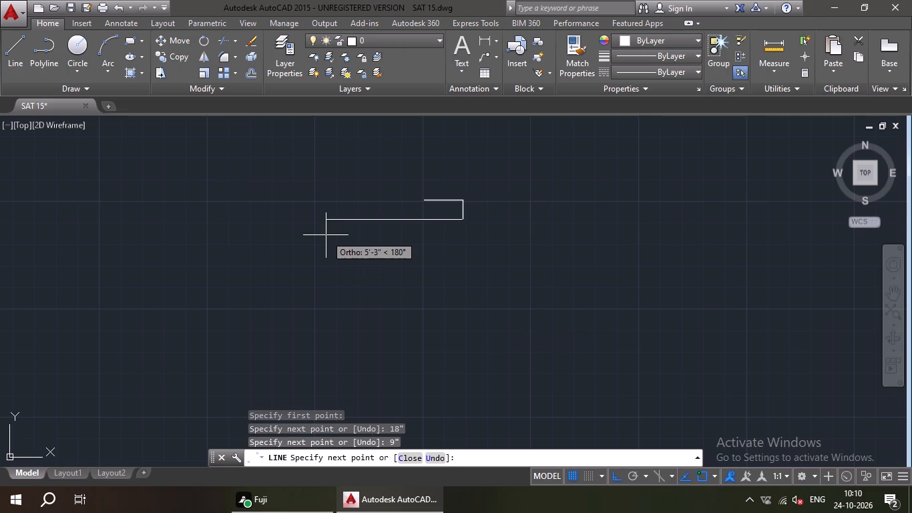
text(18)
key(shift+quotedbl)
key(Return)
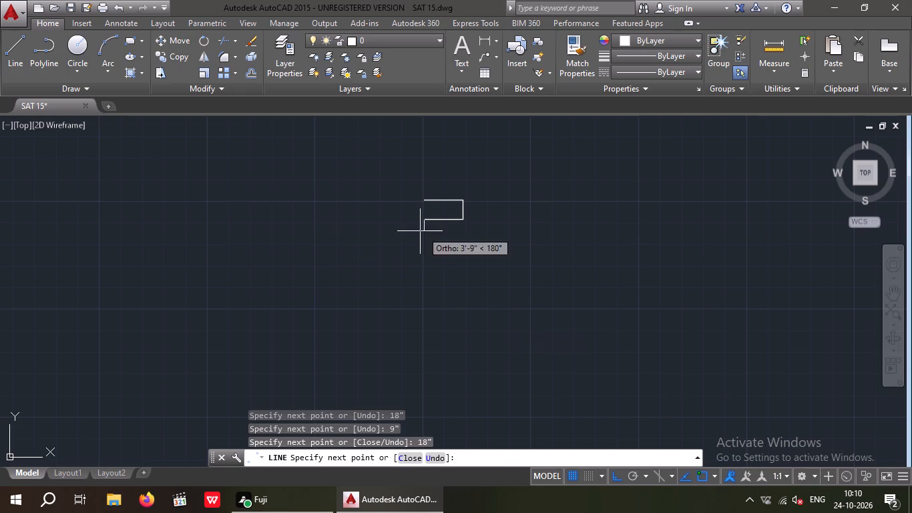
scroll(435, 198, up, 2)
click(405, 202)
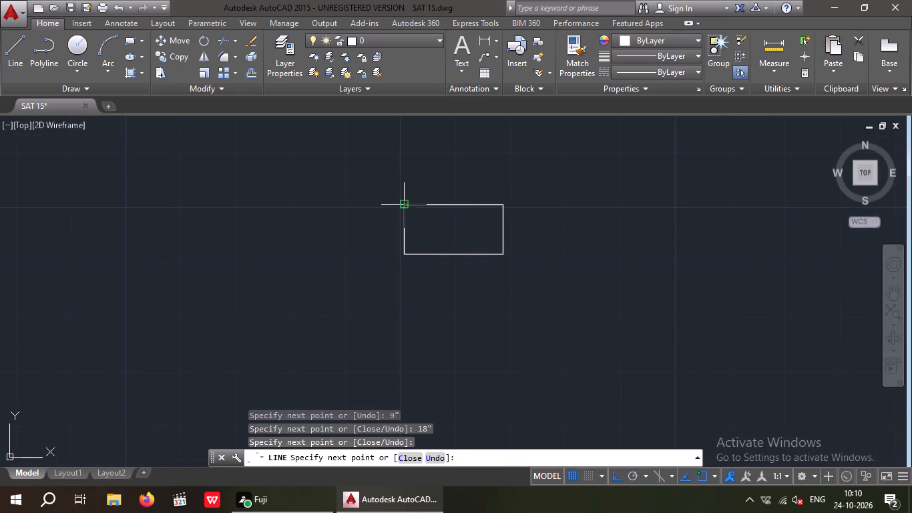
key(Escape)
drag(539, 161, 504, 221)
key(Escape)
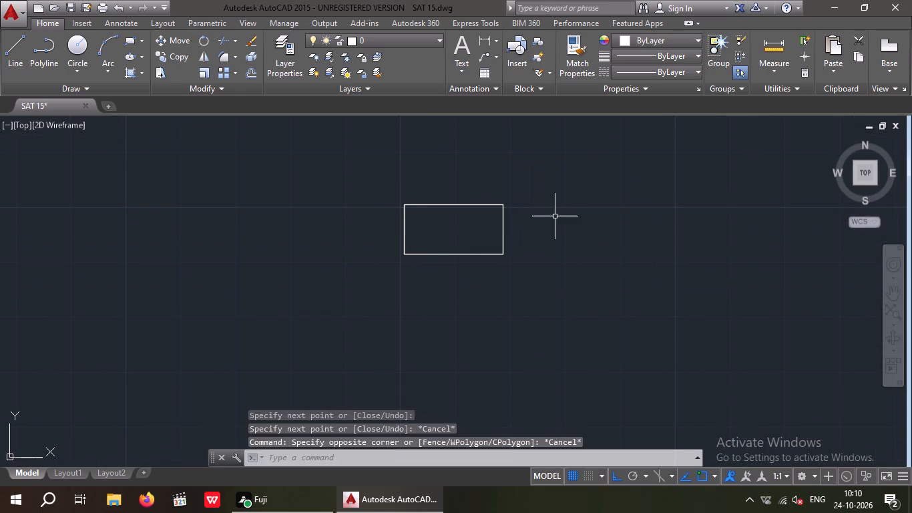
Draw a vertical and a horizontal centre line through the 18" by 9" rectangle, joining the midpoints of its opposite sides.
key(l)
key(space)
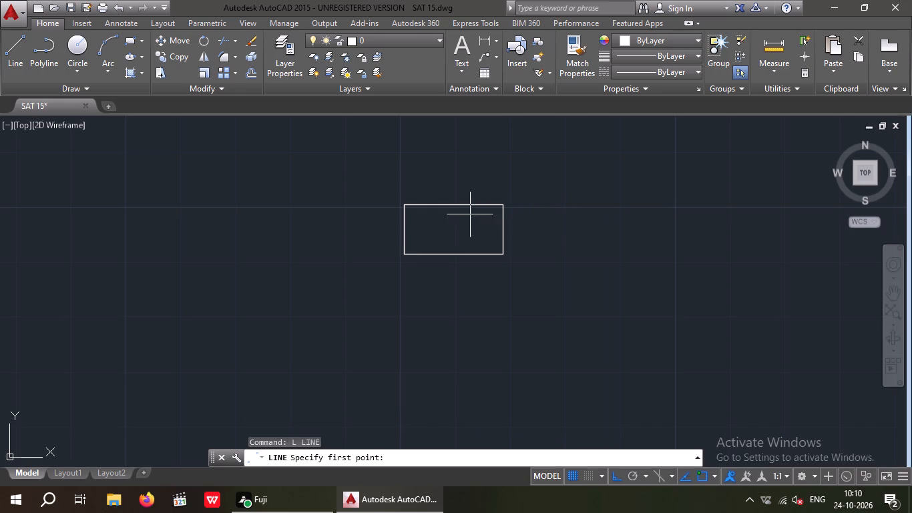
drag(453, 206, 450, 232)
scroll(451, 252, up, 2)
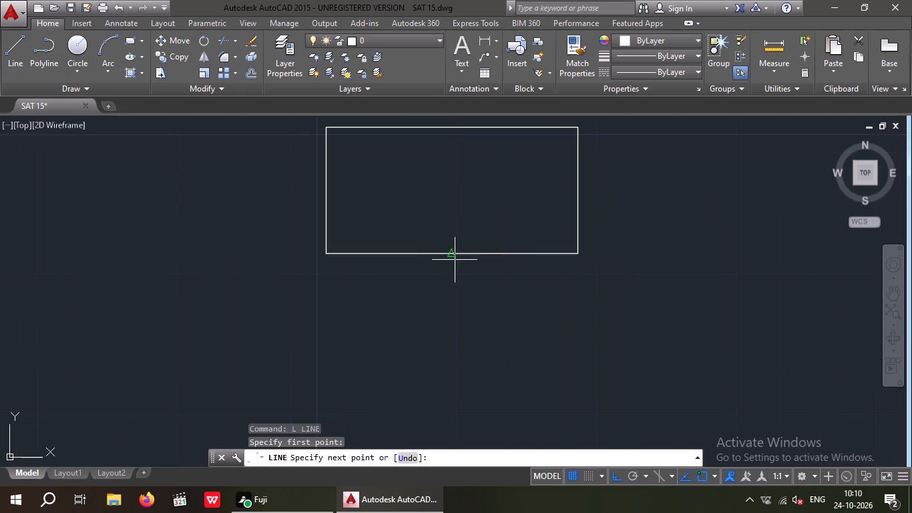
click(449, 253)
key(space)
key(space)
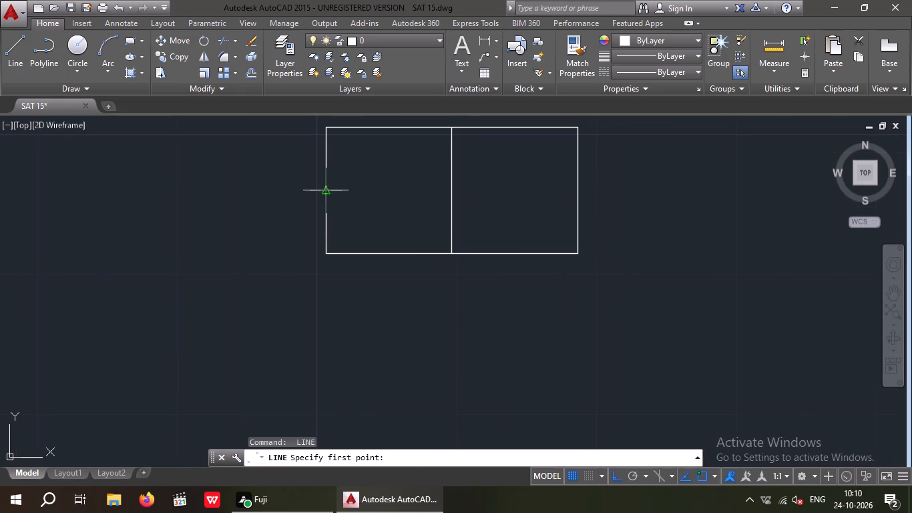
drag(325, 188, 336, 189)
click(578, 190)
key(space)
Draw a diagonal line joining the inner and outer wall corners at the copied plan's northwest corner.
scroll(571, 200, down, 2)
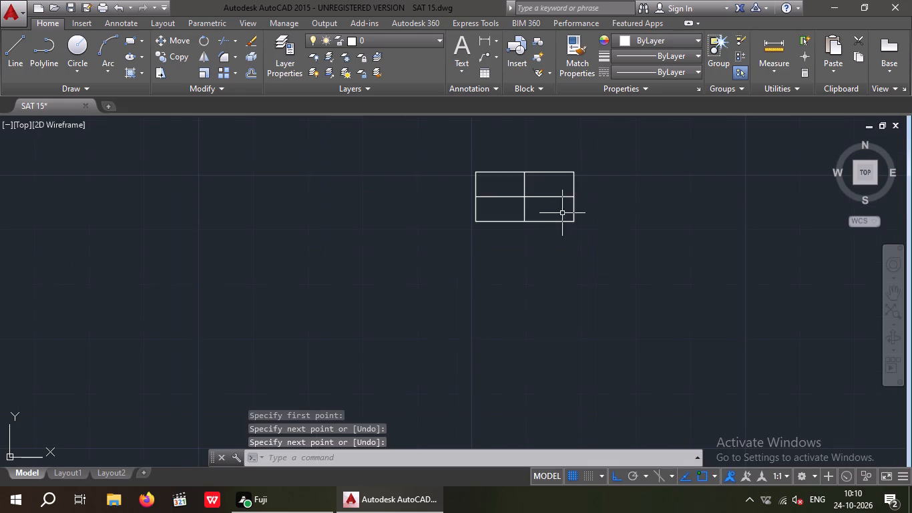
middle_drag(525, 267, 634, 275)
scroll(525, 289, down, 5)
middle_drag(530, 289, 616, 280)
middle_drag(535, 305, 676, 244)
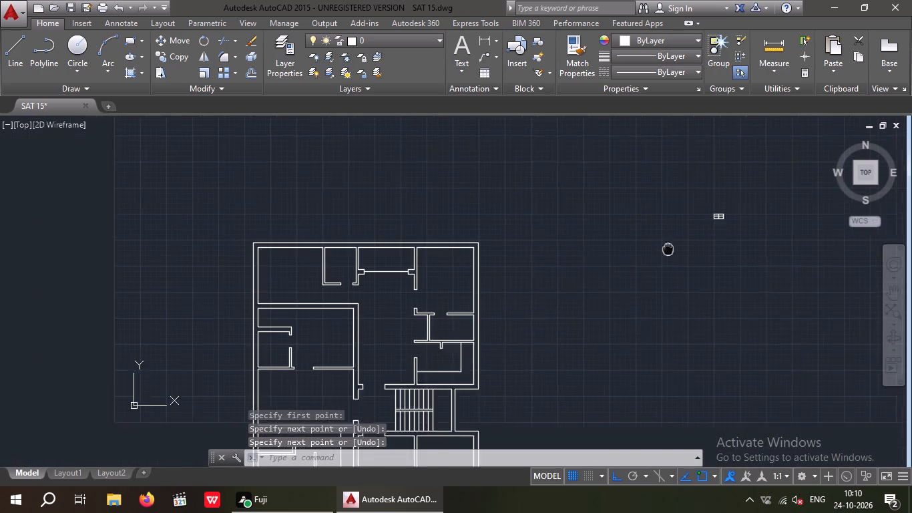
middle_drag(676, 244, 678, 243)
scroll(580, 257, down, 3)
middle_drag(590, 285, 533, 198)
scroll(532, 201, down, 1)
middle_drag(532, 212, 569, 287)
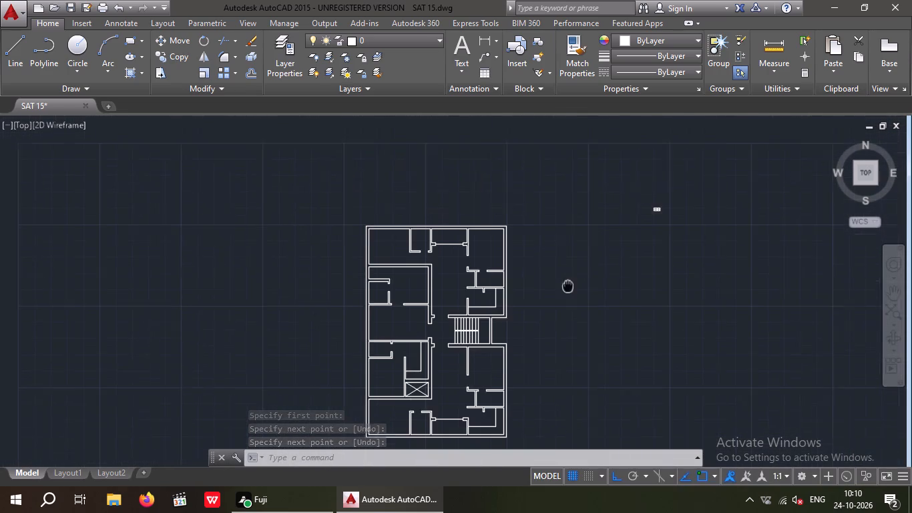
middle_drag(569, 287, 574, 287)
middle_drag(567, 243, 545, 198)
scroll(391, 202, up, 1)
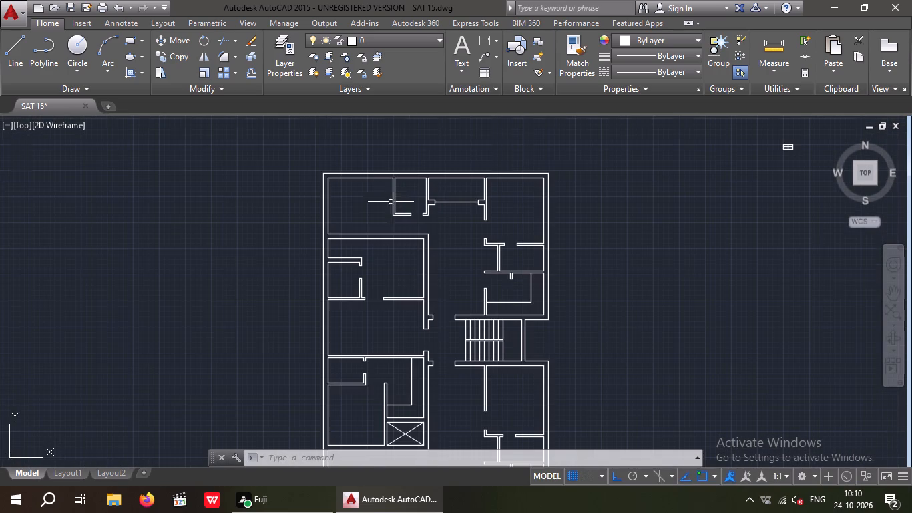
scroll(318, 178, up, 4)
middle_drag(357, 227, 337, 329)
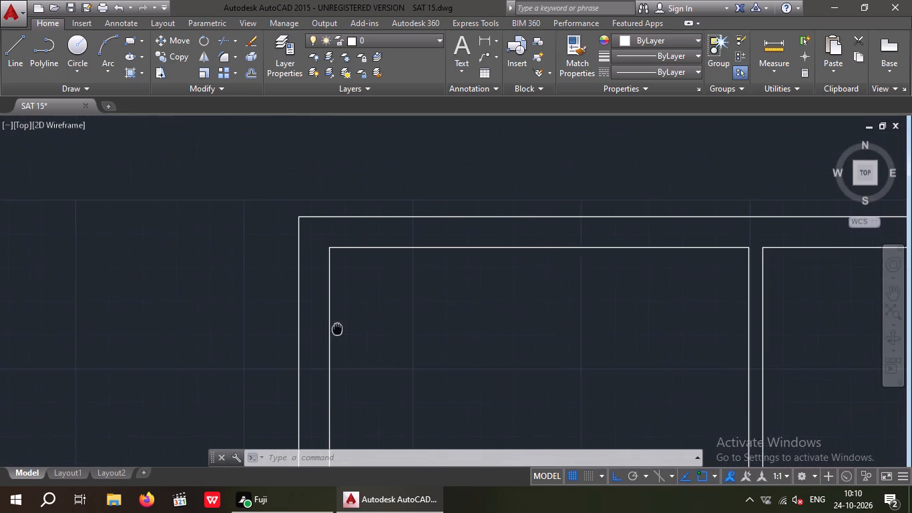
middle_drag(337, 329, 338, 329)
key(l)
key(space)
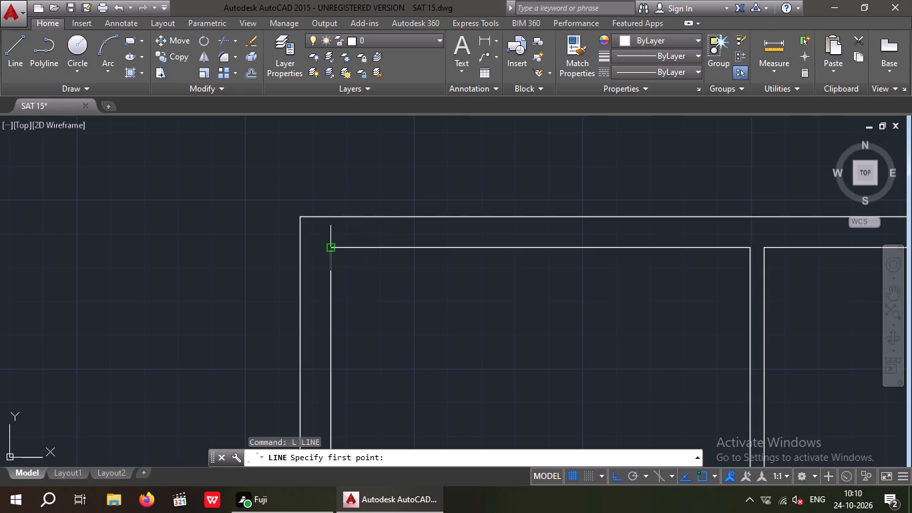
scroll(330, 247, up, 3)
click(322, 250)
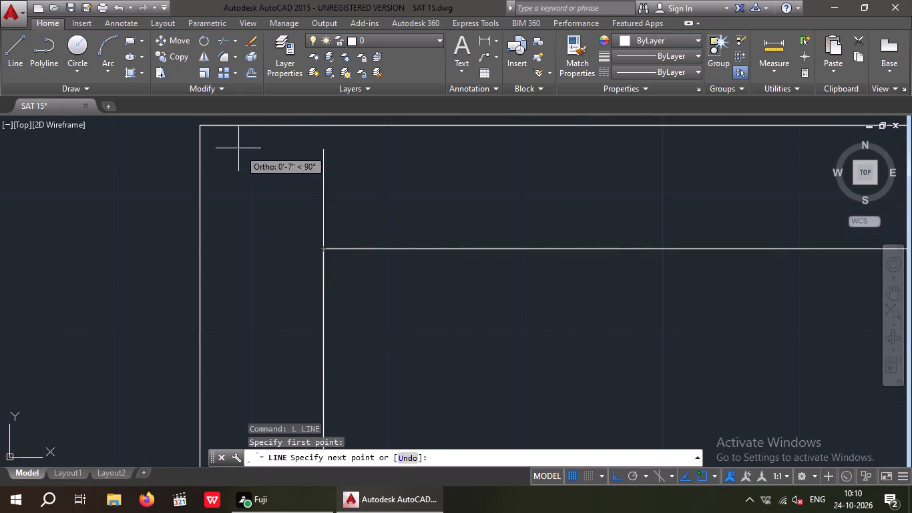
click(196, 127)
key(space)
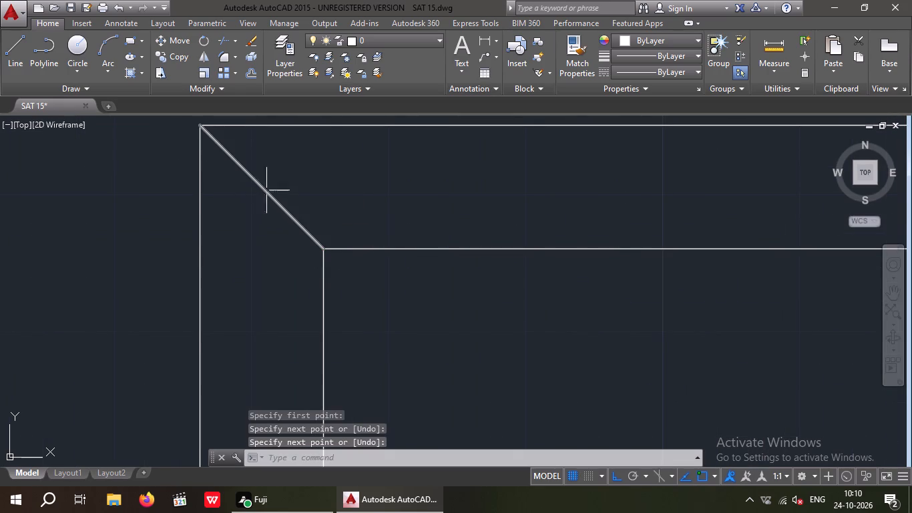
Draw a horizontal centre line about 41'-8" long from the diagonal's midpoint through the north wall, extending past the east wall.
key(space)
click(263, 189)
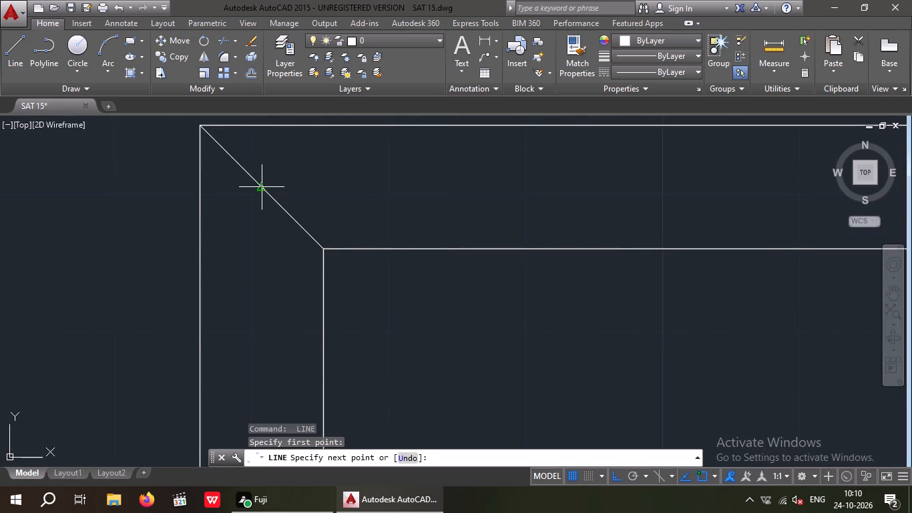
scroll(288, 187, down, 5)
middle_drag(527, 224, 84, 232)
middle_drag(567, 211, 485, 251)
scroll(567, 211, down, 1)
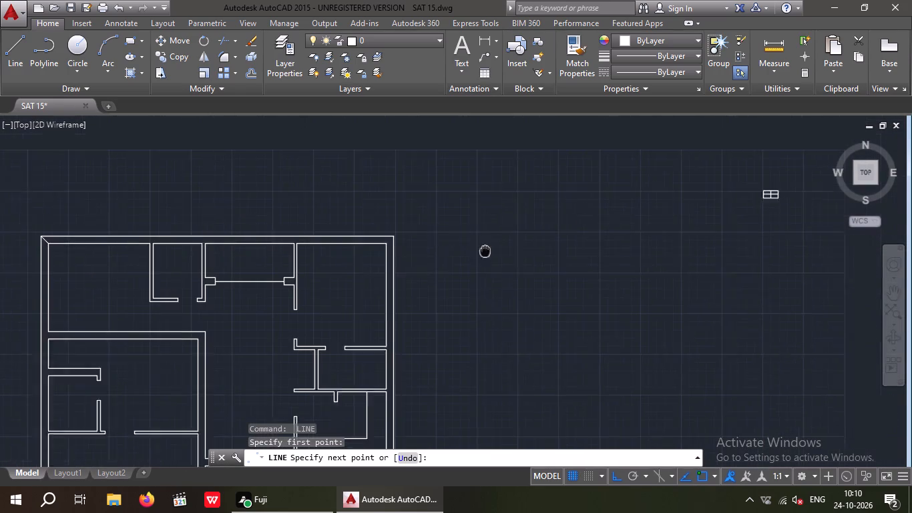
middle_drag(485, 251, 464, 254)
scroll(431, 248, up, 3)
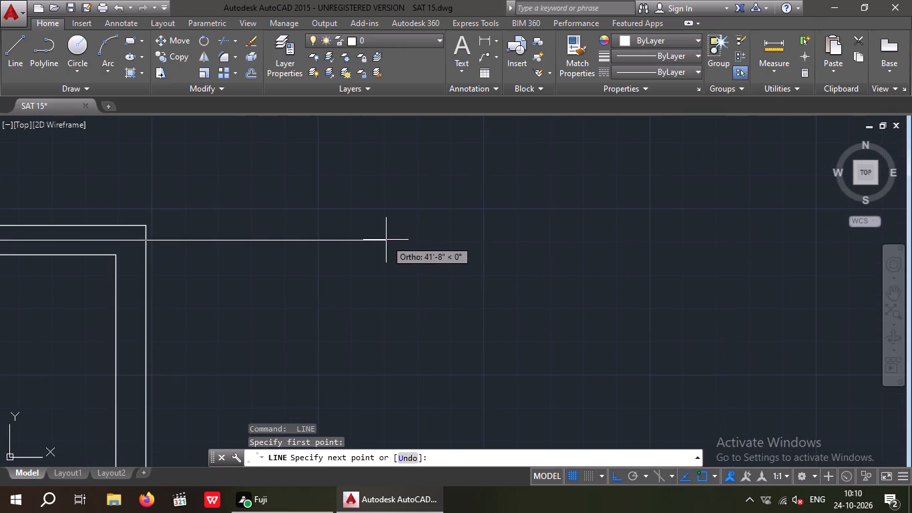
click(386, 240)
key(space)
Draw a vertical centre line about 57'-7" long from the northwest diagonal's midpoint through the west wall, extending past the south wall.
scroll(386, 248, down, 1)
scroll(386, 249, up, 1)
scroll(387, 249, down, 2)
middle_click(373, 290)
middle_drag(529, 234, 547, 222)
scroll(555, 217, down, 2)
middle_drag(503, 260, 526, 248)
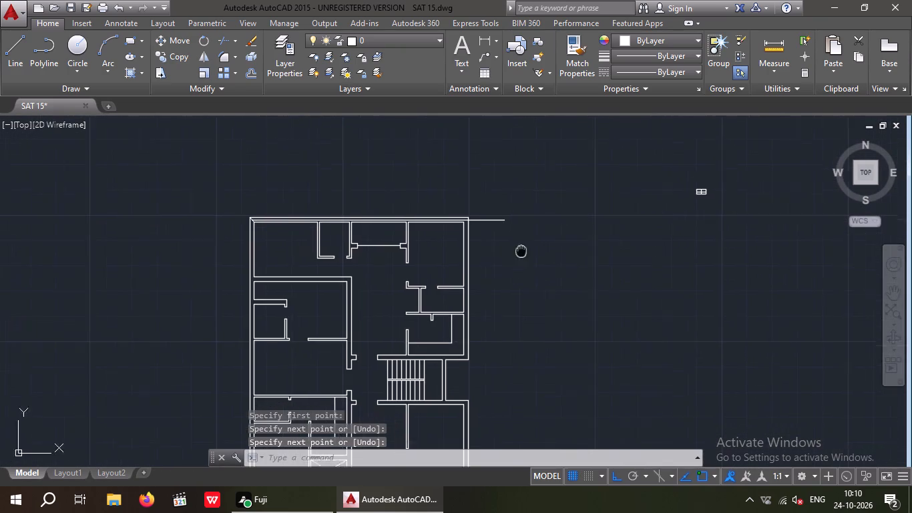
middle_drag(526, 248, 559, 233)
middle_drag(417, 277, 428, 213)
key(space)
scroll(314, 131, up, 2)
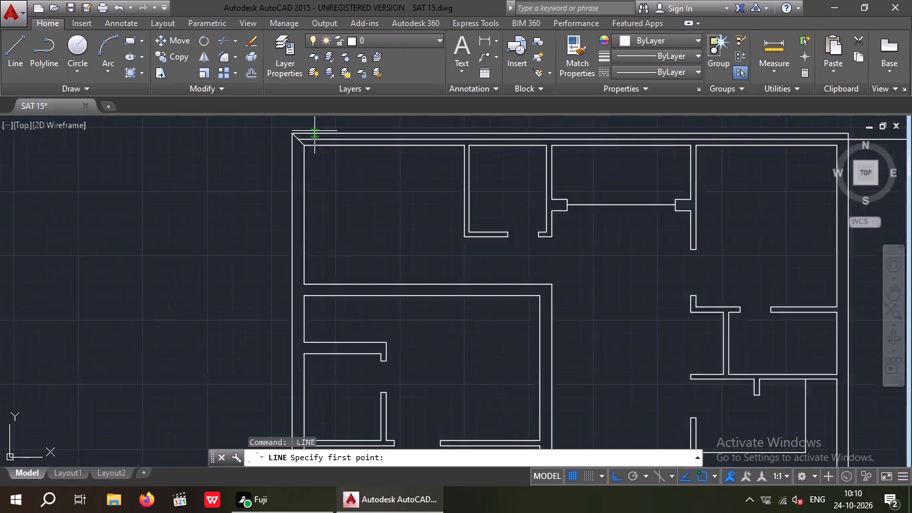
scroll(314, 131, up, 4)
click(280, 137)
scroll(281, 141, down, 6)
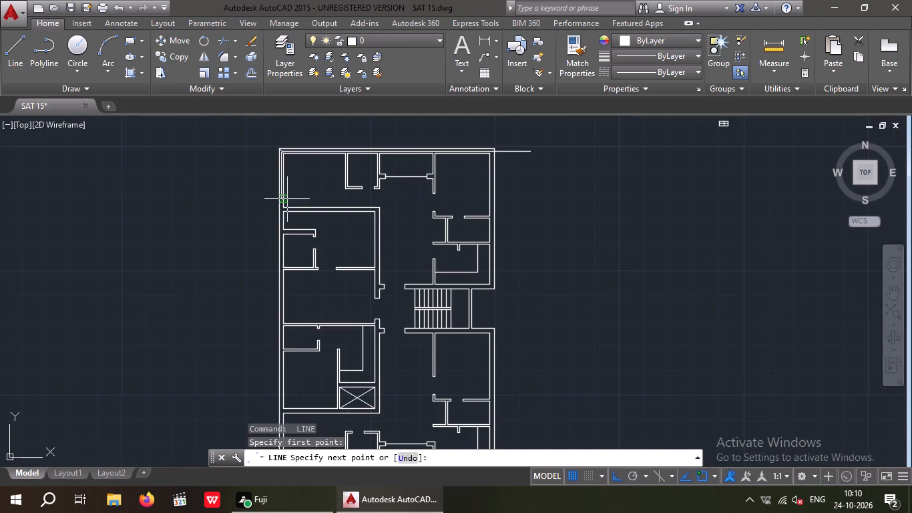
middle_drag(271, 228, 284, 129)
middle_drag(269, 361, 282, 306)
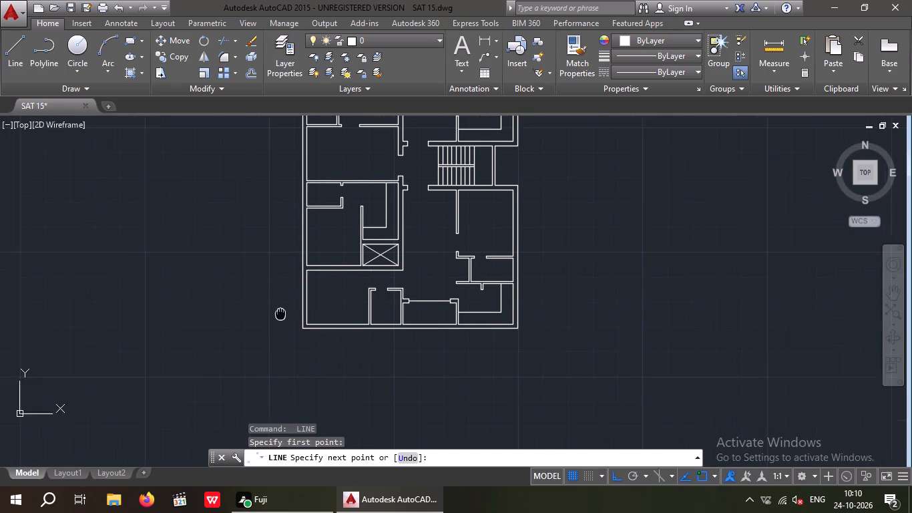
scroll(303, 349, up, 3)
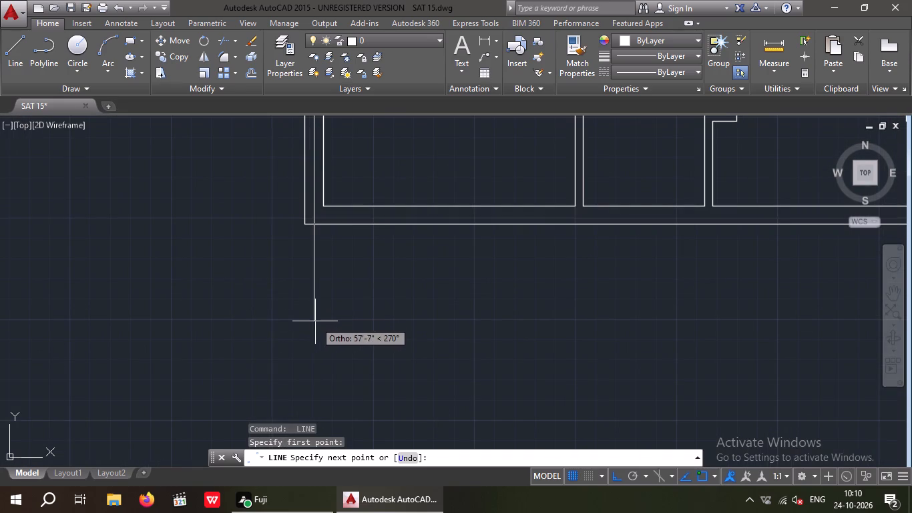
click(315, 321)
scroll(306, 326, down, 3)
middle_drag(341, 321, 316, 396)
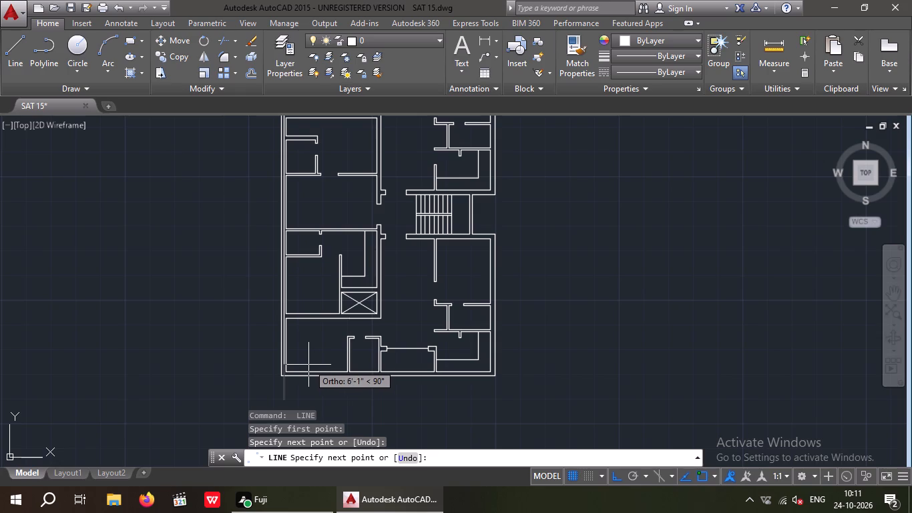
middle_drag(341, 323, 319, 397)
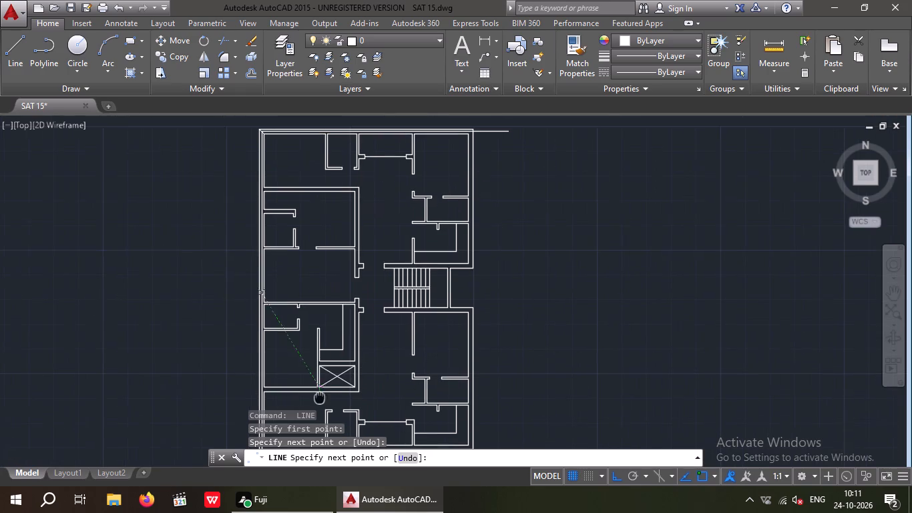
key(Escape)
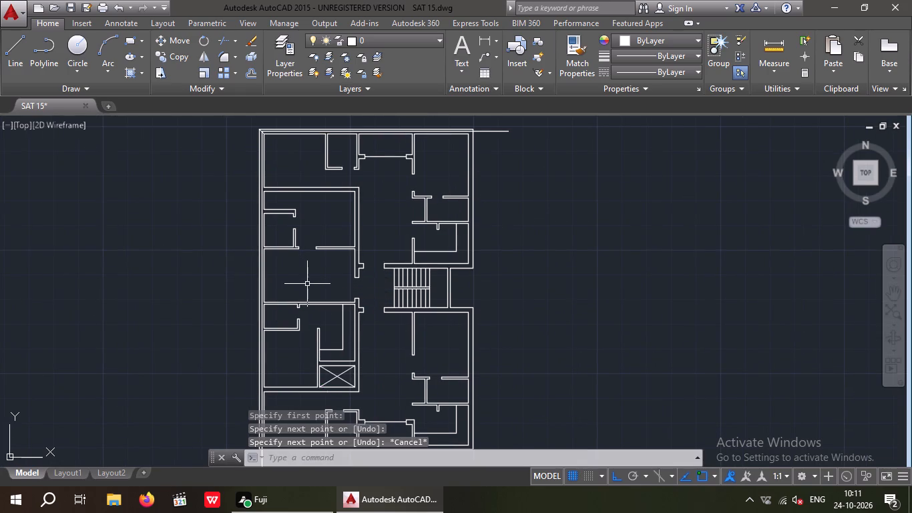
key(Escape)
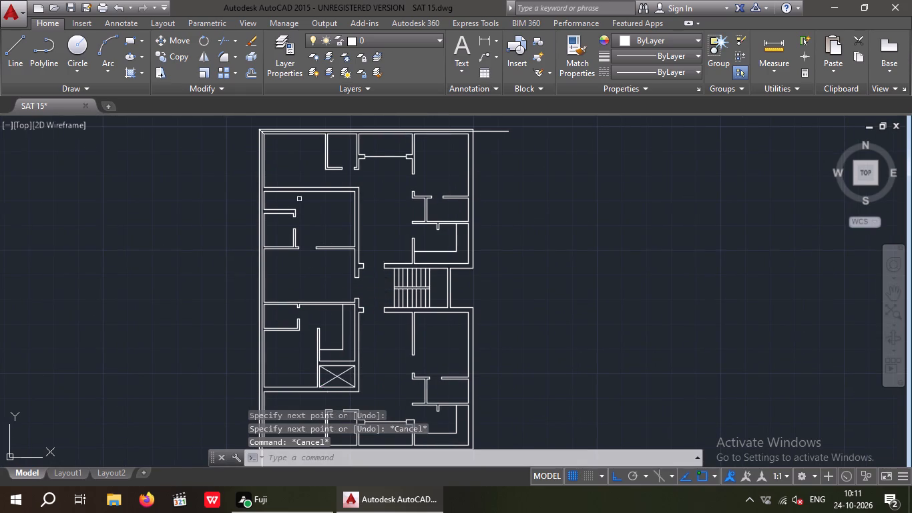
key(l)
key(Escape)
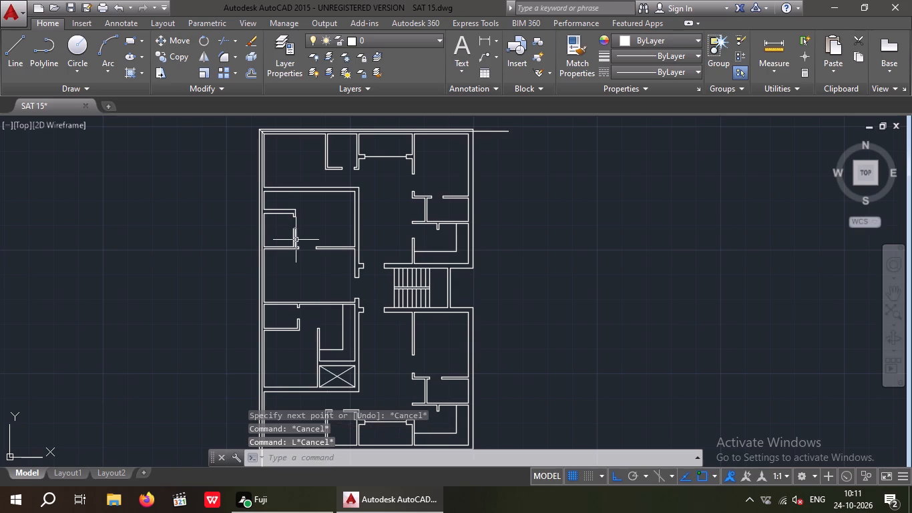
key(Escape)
Draw a short line joining both faces of the partition west of the north recess, where it meets the north wall.
key(space)
scroll(258, 185, up, 3)
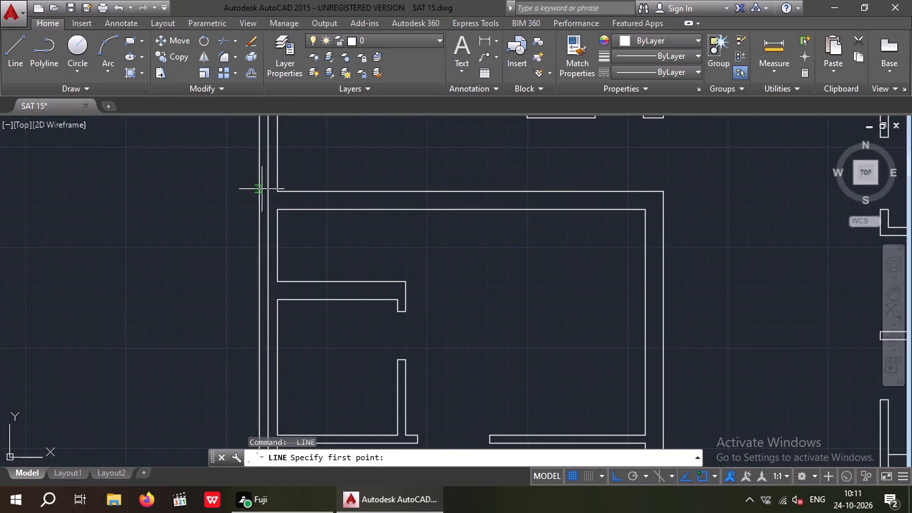
middle_drag(258, 228, 250, 308)
scroll(250, 312, down, 3)
scroll(339, 214, up, 3)
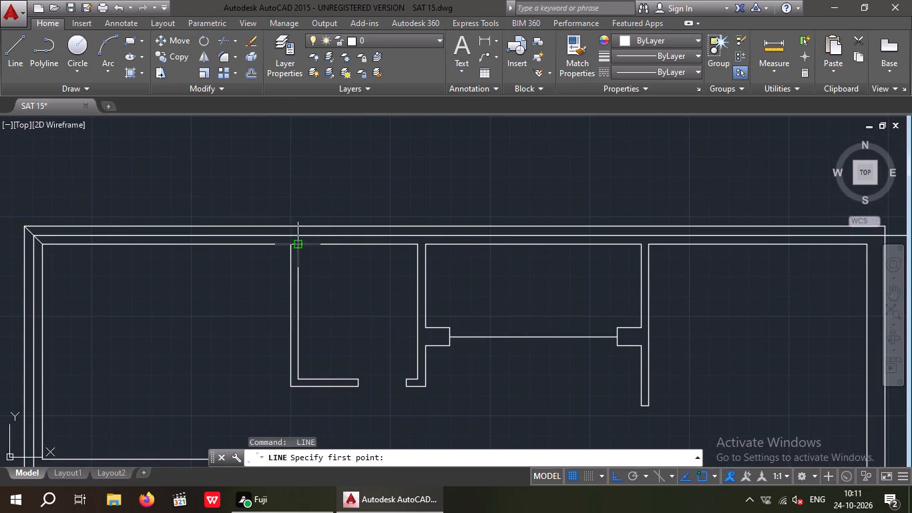
scroll(509, 234, down, 2)
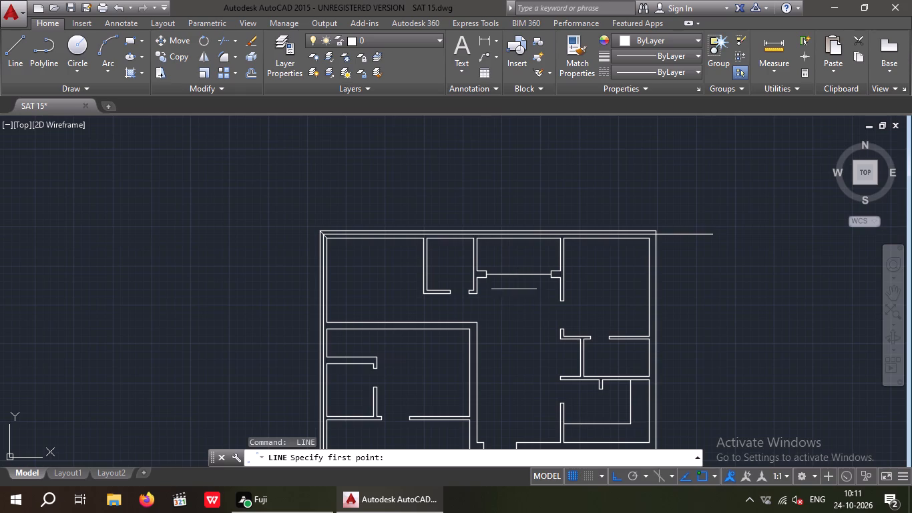
scroll(481, 234, up, 3)
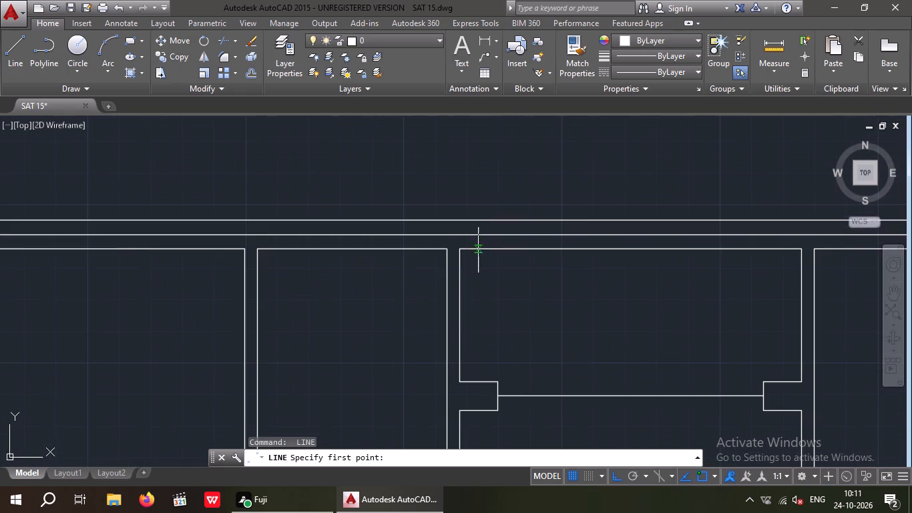
scroll(445, 250, up, 2)
drag(444, 245, 461, 249)
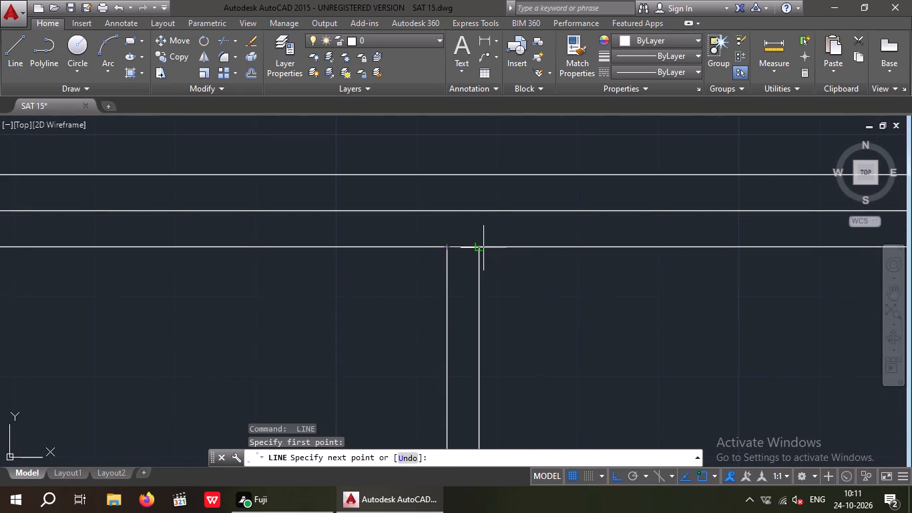
click(483, 247)
key(space)
Draw a vertical centre line about 57' long from that short line's midpoint down through the plan, extending past the south wall.
key(space)
click(461, 246)
scroll(463, 252, down, 5)
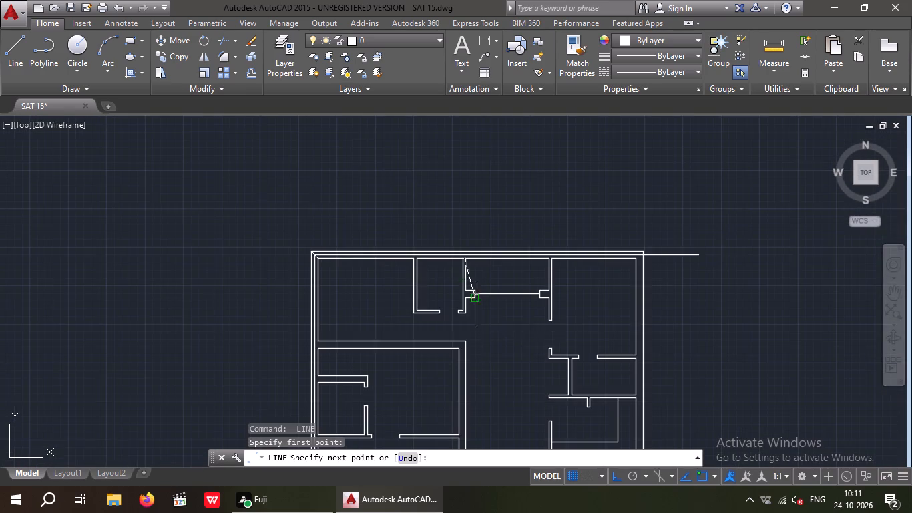
middle_drag(473, 324, 473, 238)
middle_drag(455, 375, 455, 374)
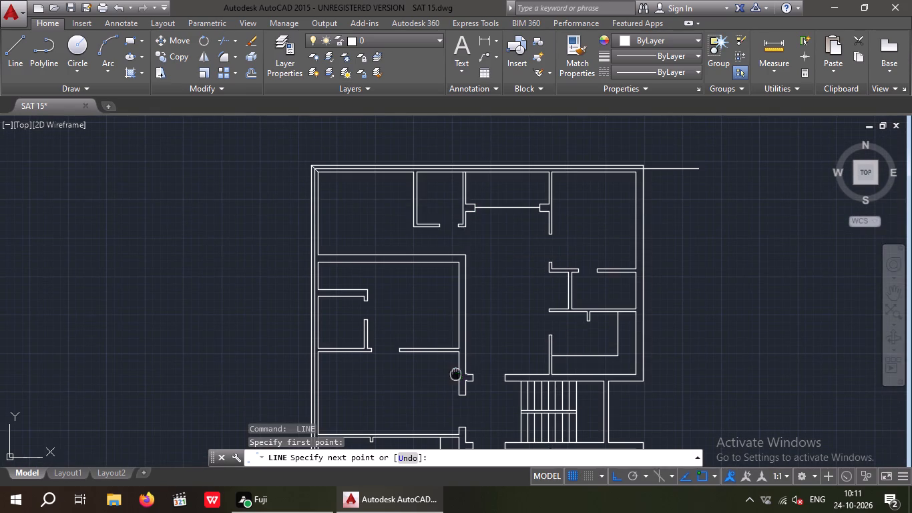
middle_drag(455, 374, 455, 287)
middle_drag(460, 400, 460, 275)
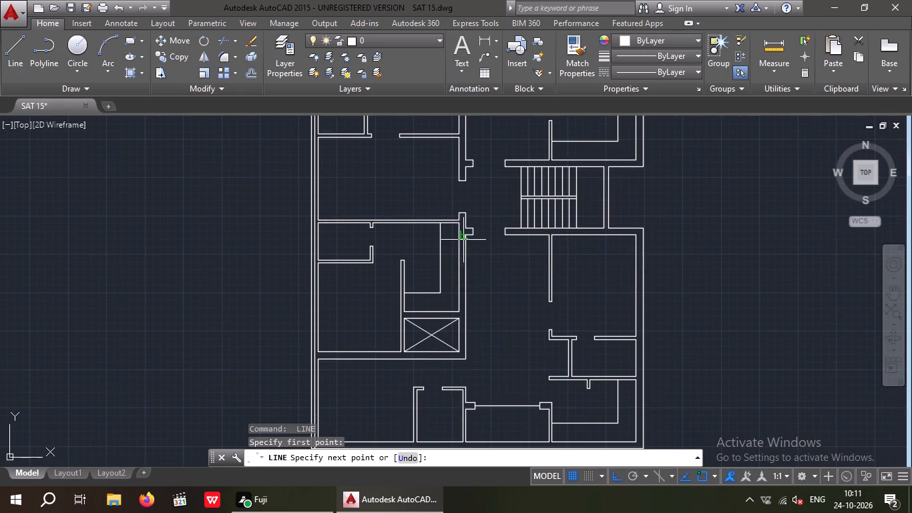
middle_drag(455, 372, 461, 276)
scroll(469, 371, up, 2)
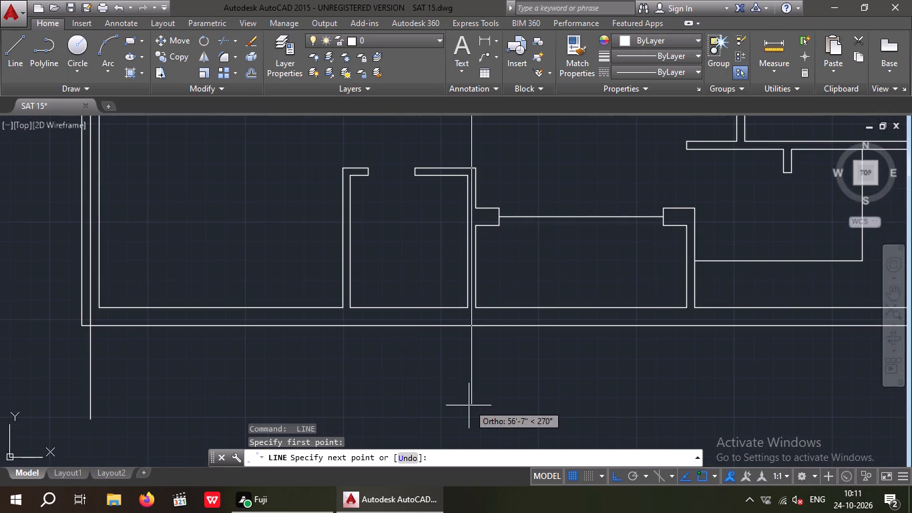
click(473, 417)
key(space)
Draw a short line joining both faces of the partition east of the north recess, where it meets the north wall.
scroll(543, 315, down, 1)
middle_drag(535, 319, 420, 358)
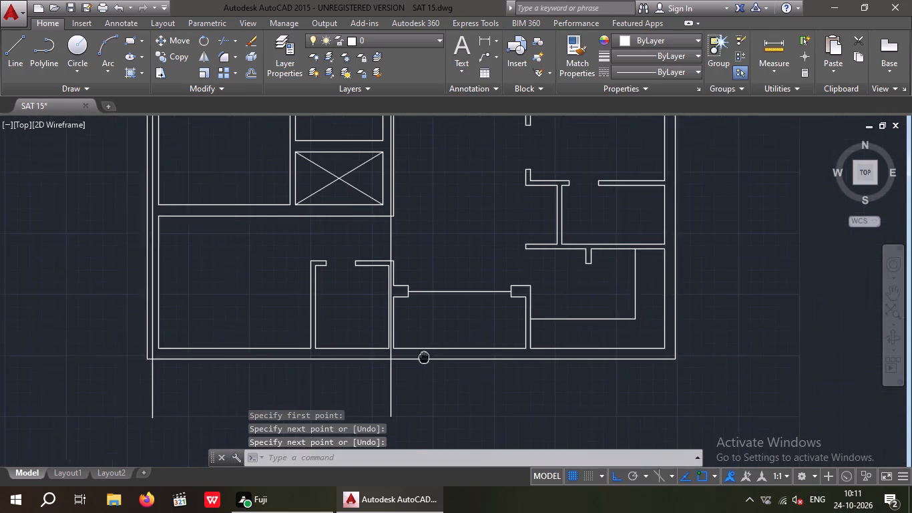
middle_drag(420, 358, 411, 360)
scroll(452, 316, down, 1)
middle_drag(452, 316, 410, 421)
middle_drag(441, 313, 409, 468)
middle_drag(409, 247, 395, 321)
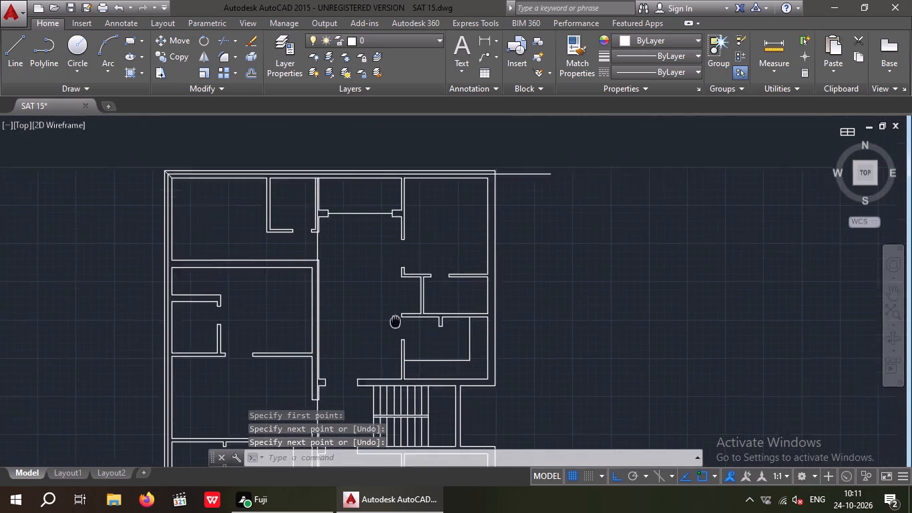
middle_drag(395, 321, 390, 355)
key(space)
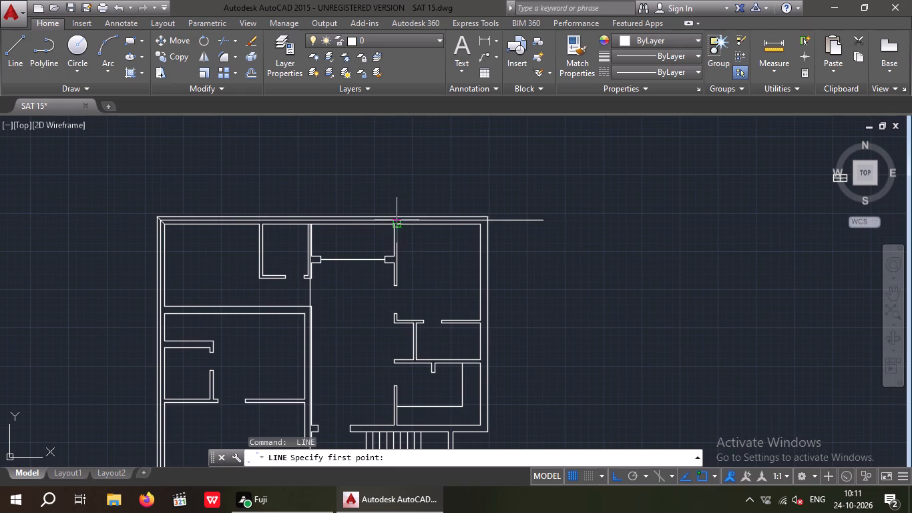
scroll(397, 221, up, 3)
click(377, 235)
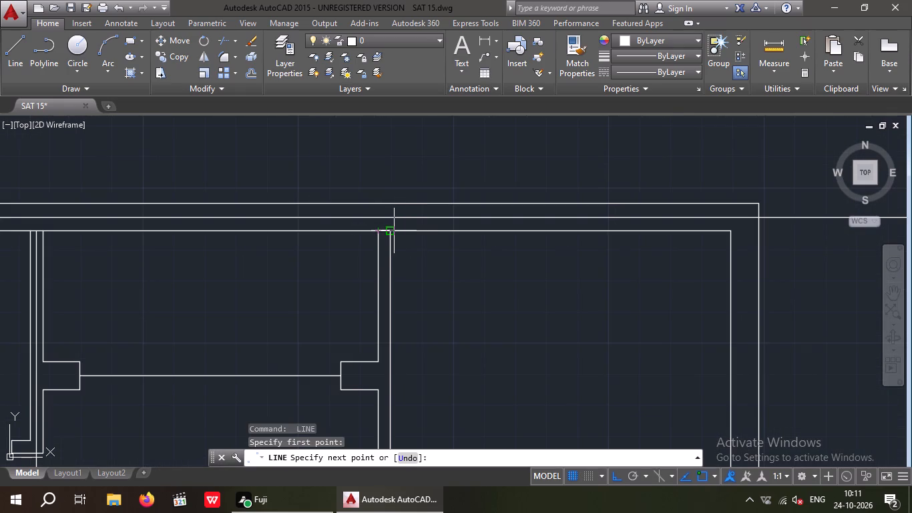
click(394, 230)
key(space)
Draw a vertical centre line about 57' long from the short line's midpoint down through the staircase, extending past the south wall.
key(space)
drag(386, 234, 390, 246)
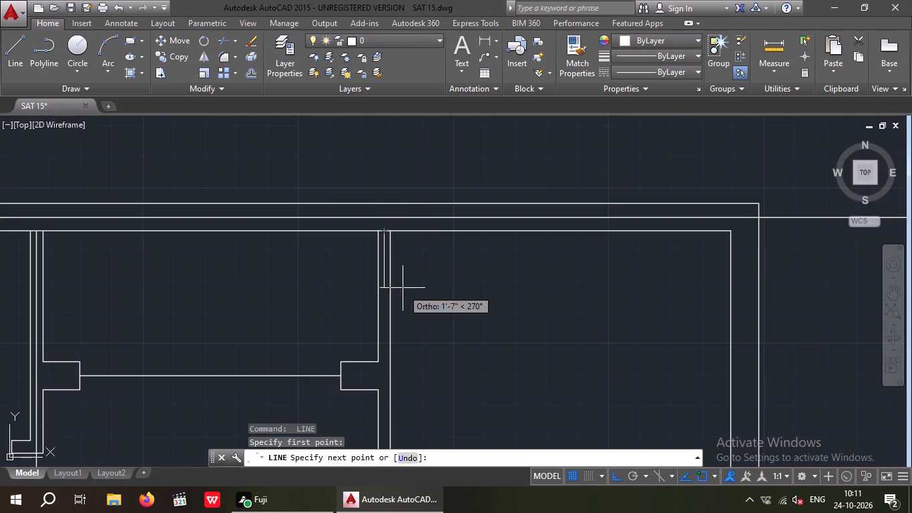
scroll(403, 287, down, 4)
middle_drag(416, 324, 397, 219)
scroll(397, 215, down, 3)
scroll(390, 319, up, 3)
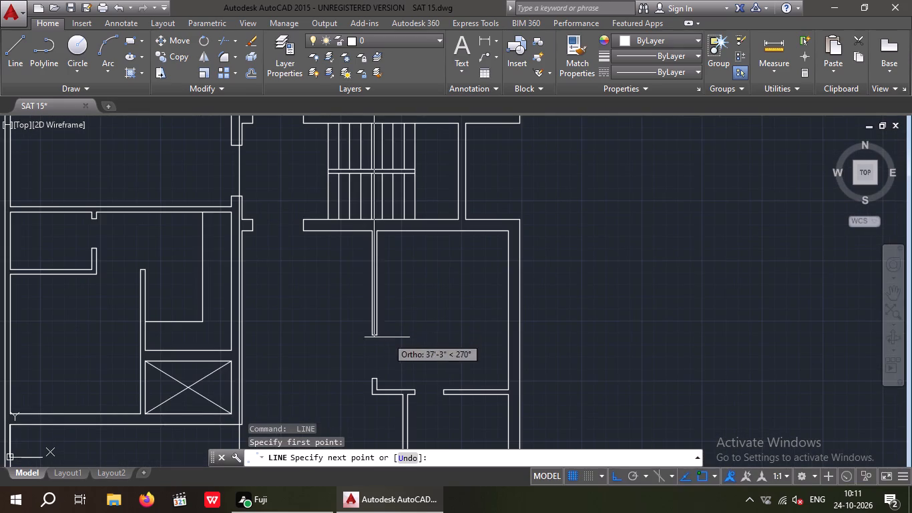
middle_drag(384, 350, 382, 207)
scroll(388, 226, down, 2)
scroll(385, 319, up, 2)
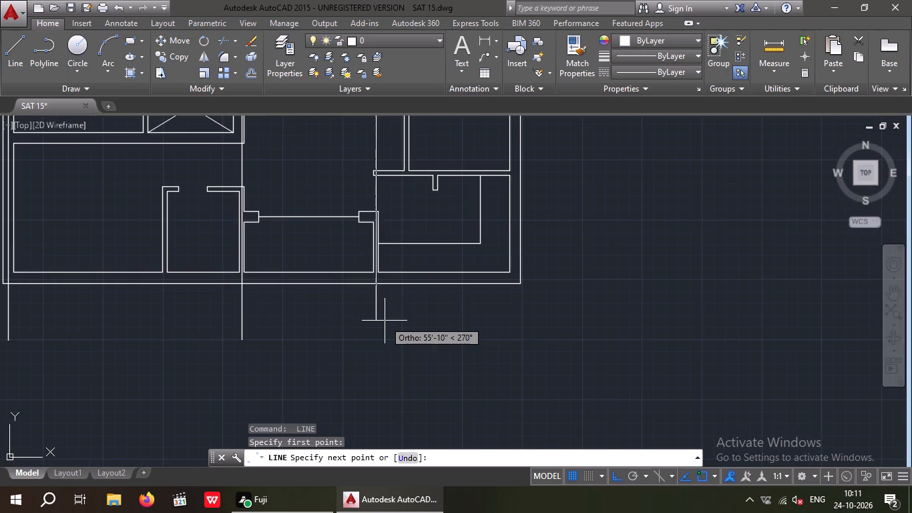
click(374, 339)
key(space)
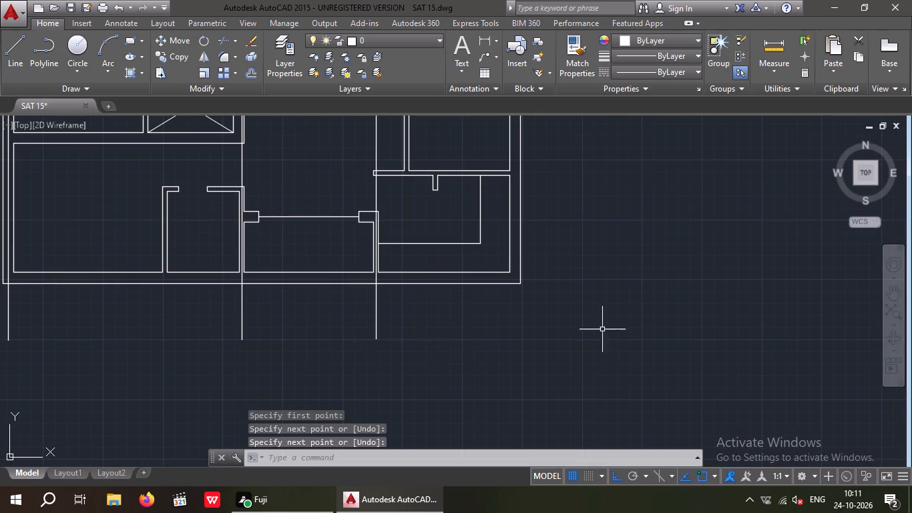
Draw a diagonal line joining the inner and outer corners of the walls at the plan's northeast corner.
middle_drag(587, 339, 515, 416)
scroll(547, 252, down, 2)
middle_drag(544, 259, 491, 401)
middle_drag(525, 269, 487, 372)
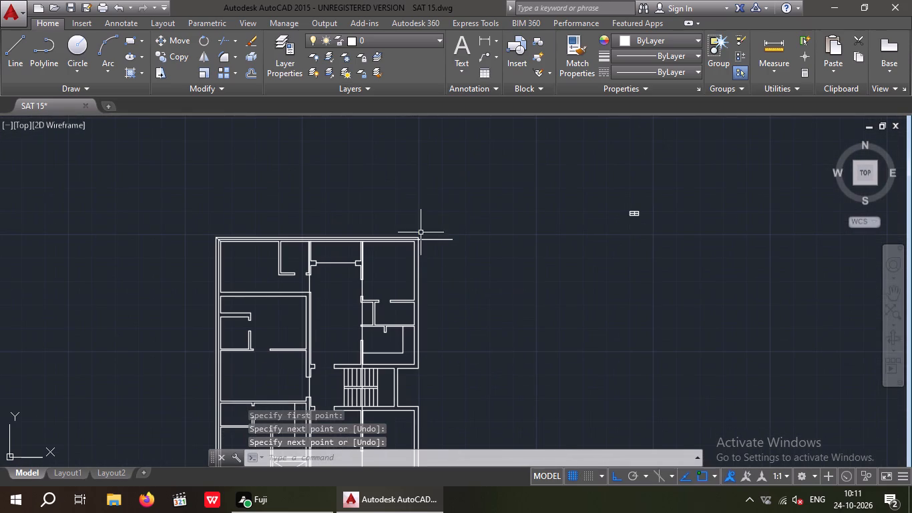
key(space)
scroll(421, 241, up, 4)
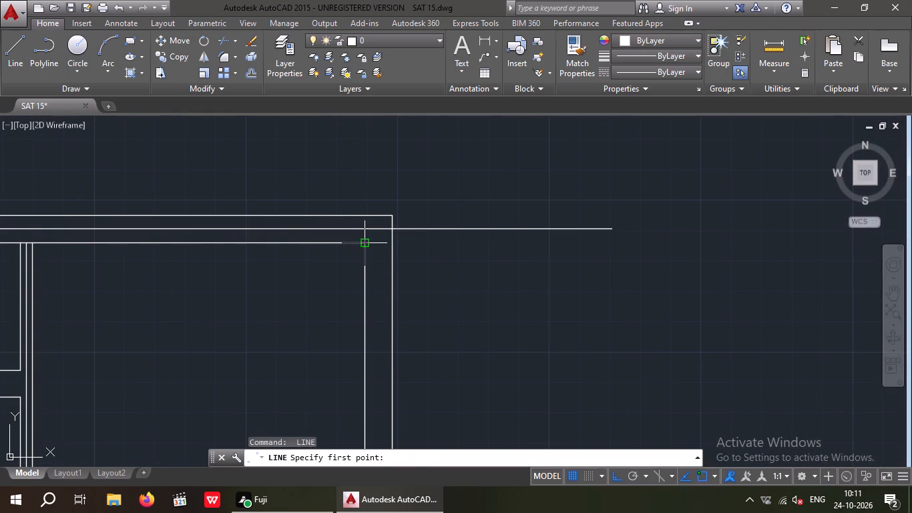
drag(363, 245, 371, 241)
click(396, 212)
key(space)
Draw a vertical centre line about 57'-9" long from the northeast diagonal's midpoint through the east wall, extending past the south wall.
key(space)
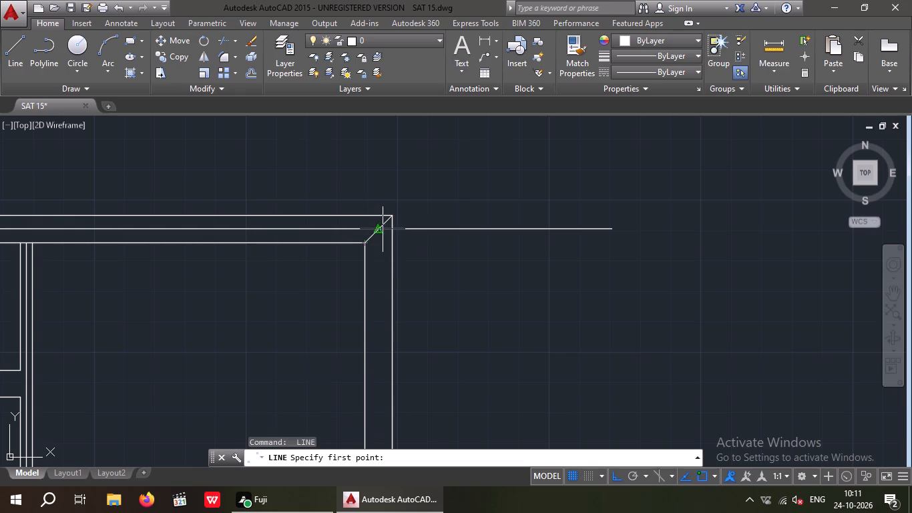
click(381, 230)
scroll(388, 236, down, 5)
middle_drag(399, 291, 375, 176)
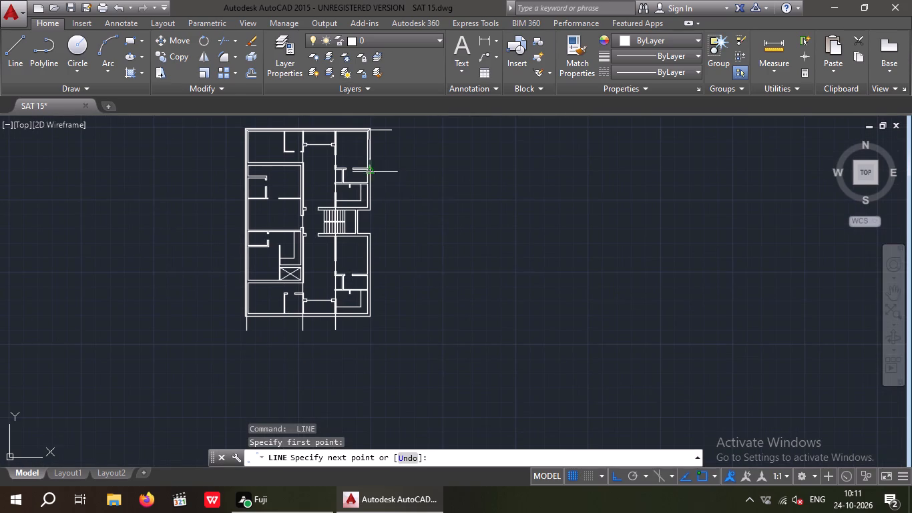
scroll(373, 218, down, 3)
scroll(371, 339, up, 3)
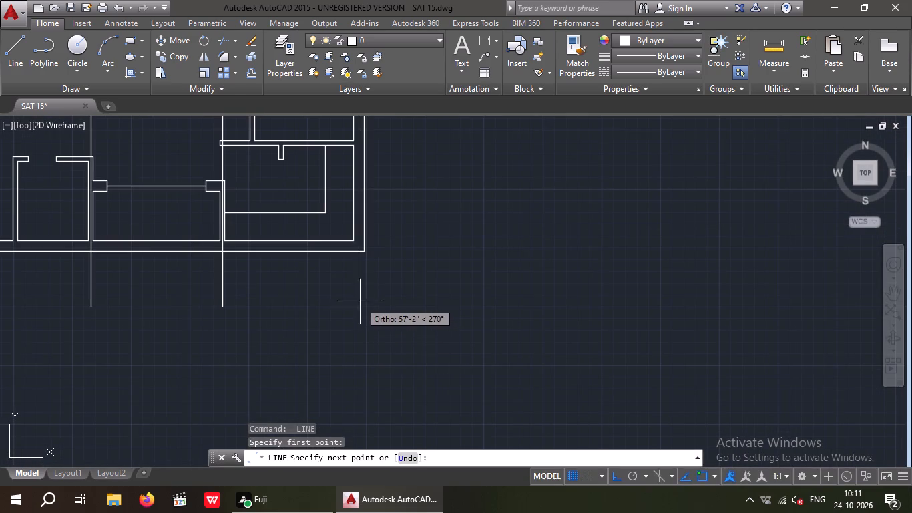
click(359, 310)
key(space)
Draw a short line joining both faces of the thick cross wall south of the northwest room, where it meets the west wall.
scroll(407, 262, down, 2)
middle_drag(406, 281, 407, 315)
scroll(432, 262, down, 1)
middle_drag(432, 287, 432, 321)
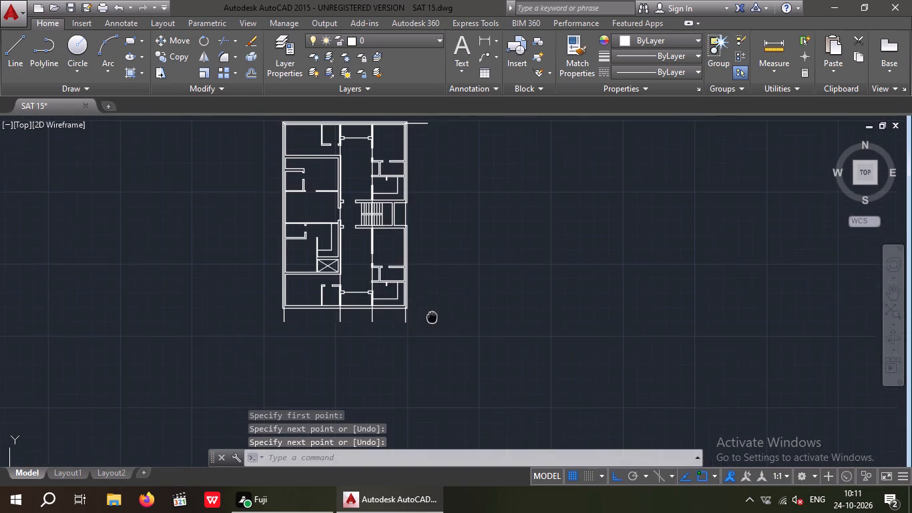
scroll(432, 321, down, 1)
middle_drag(432, 321, 432, 362)
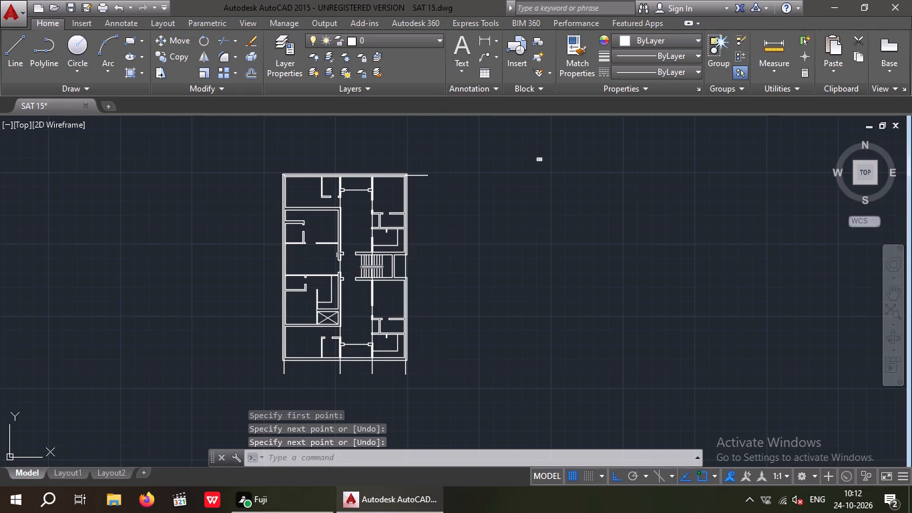
scroll(285, 206, up, 4)
scroll(289, 216, down, 1)
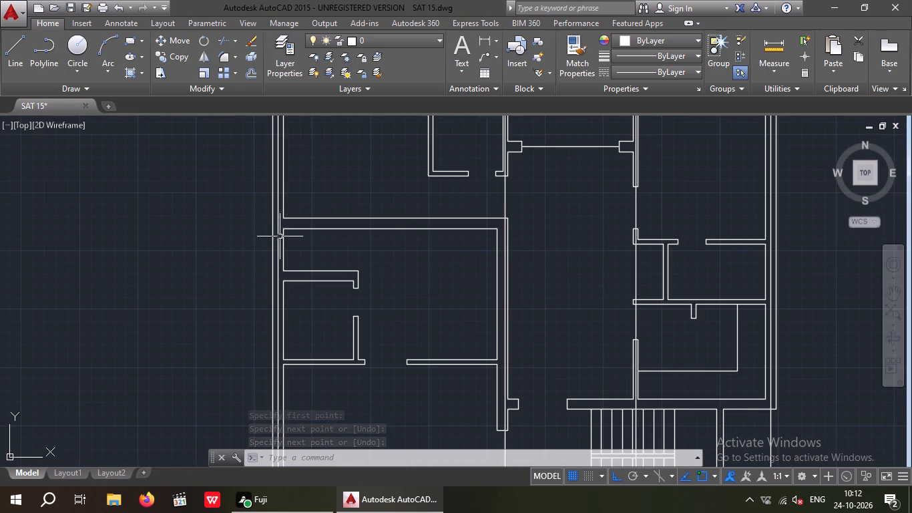
key(space)
scroll(281, 229, up, 2)
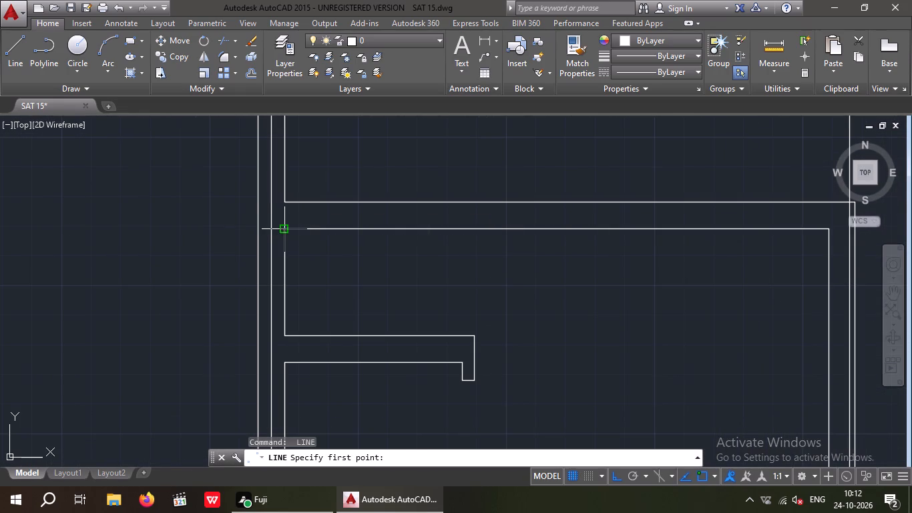
click(286, 229)
click(284, 202)
key(space)
Draw a horizontal centre line about 41' long from that short line's midpoint eastward across the plan, extending past the east wall.
key(space)
click(285, 213)
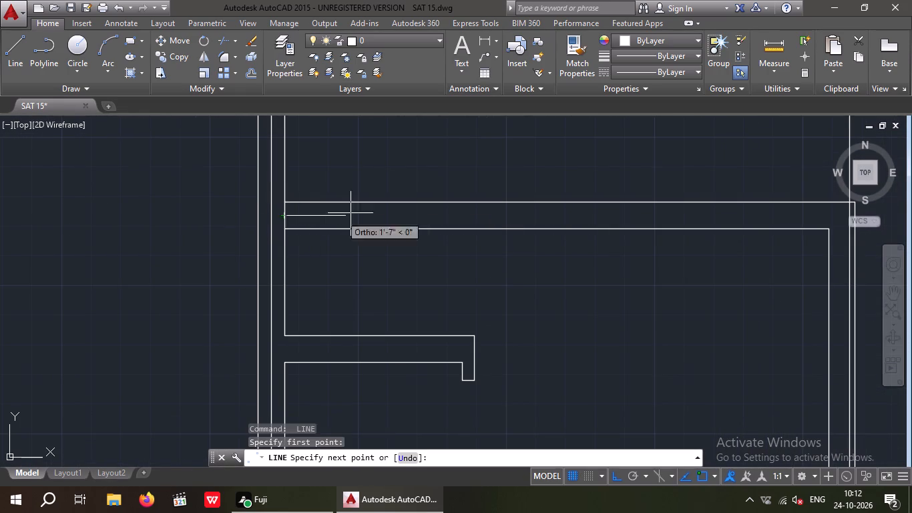
scroll(368, 206, down, 4)
middle_drag(386, 225, 290, 243)
scroll(479, 234, up, 2)
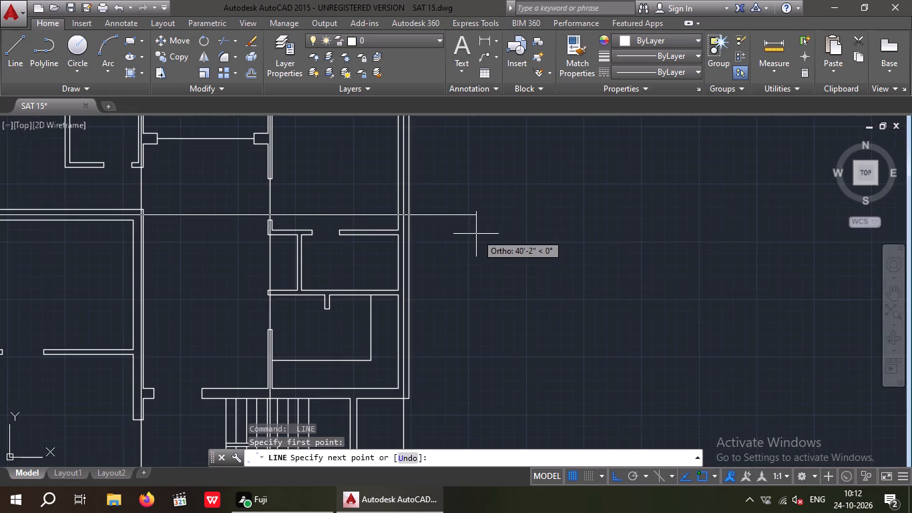
scroll(479, 218, down, 1)
click(486, 215)
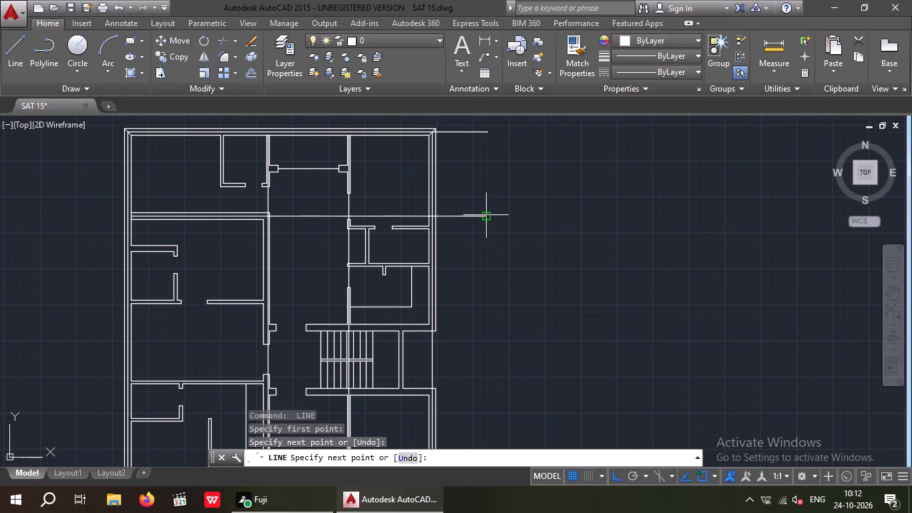
key(space)
Draw a short line joining both faces of the thin partition below the upper west toilet, where it meets the west wall.
middle_drag(482, 267, 490, 223)
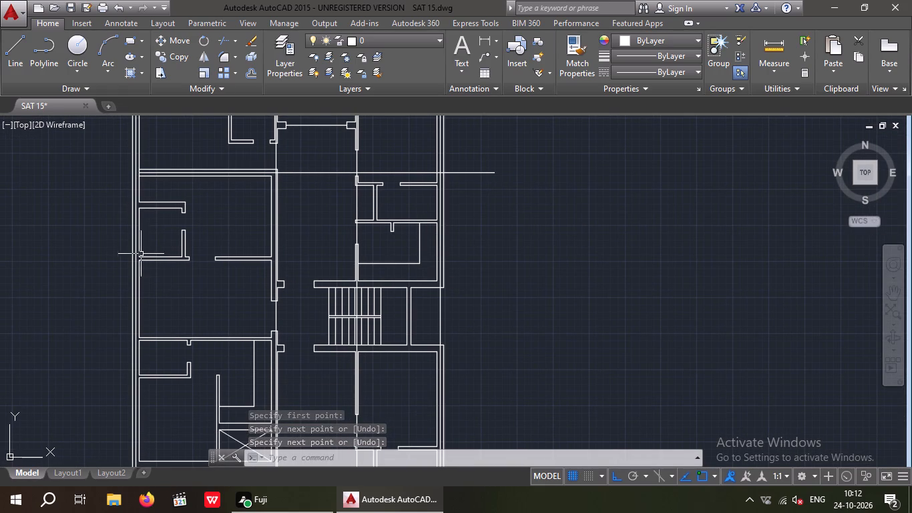
scroll(144, 254, up, 3)
key(space)
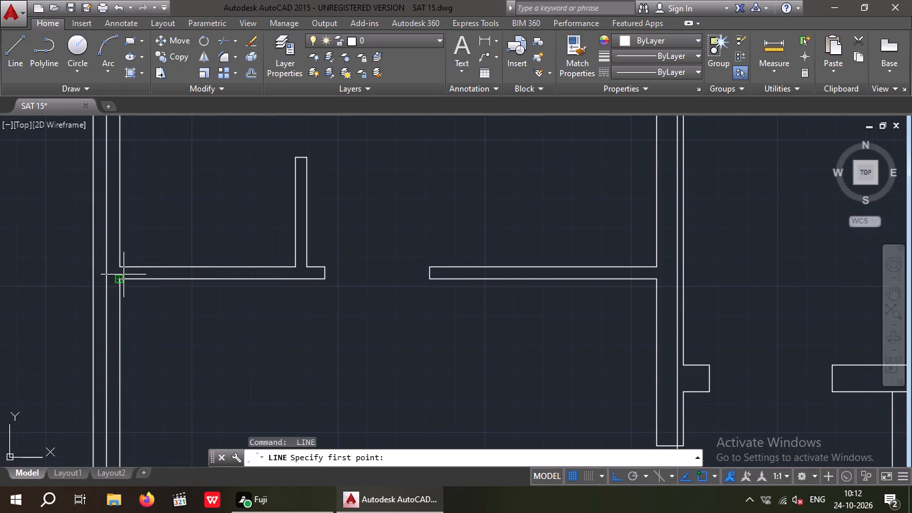
scroll(123, 273, up, 3)
drag(107, 295, 101, 273)
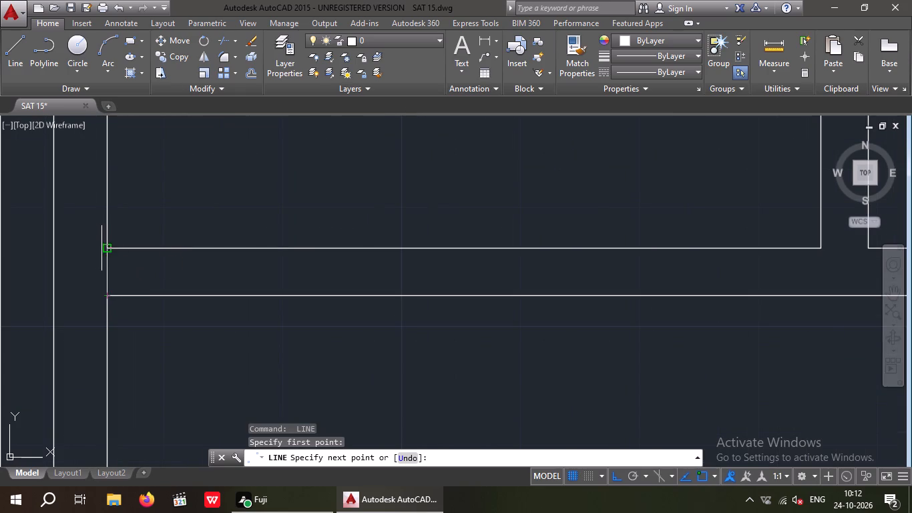
click(108, 249)
key(space)
Draw a horizontal centre line about 41' long from this partition's midpoint eastward across the plan, extending past the east wall.
key(space)
drag(107, 272, 114, 275)
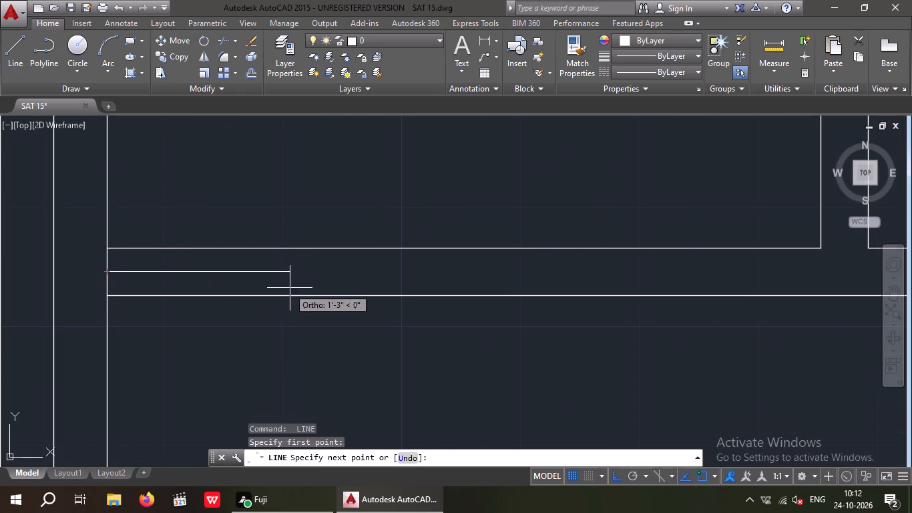
scroll(290, 265, down, 4)
middle_drag(412, 287, 182, 300)
scroll(288, 292, down, 2)
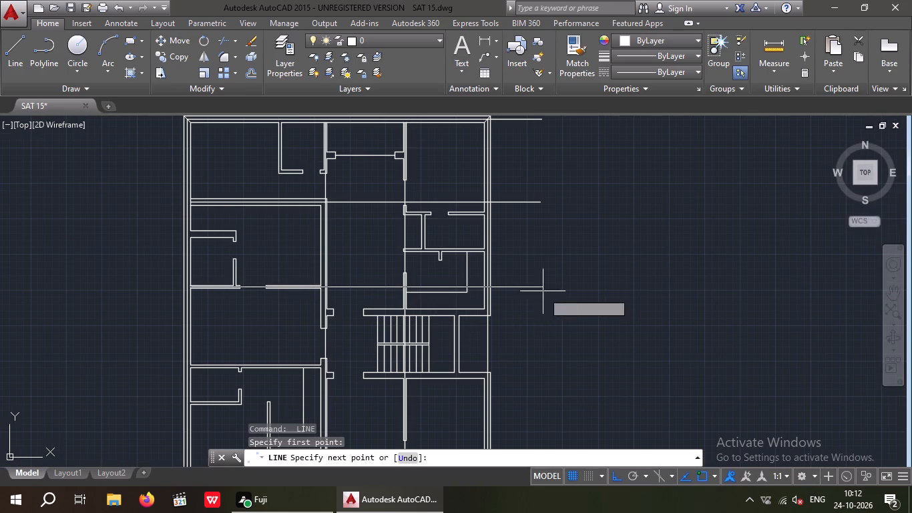
scroll(519, 273, up, 2)
scroll(544, 267, down, 2)
middle_drag(531, 280, 509, 315)
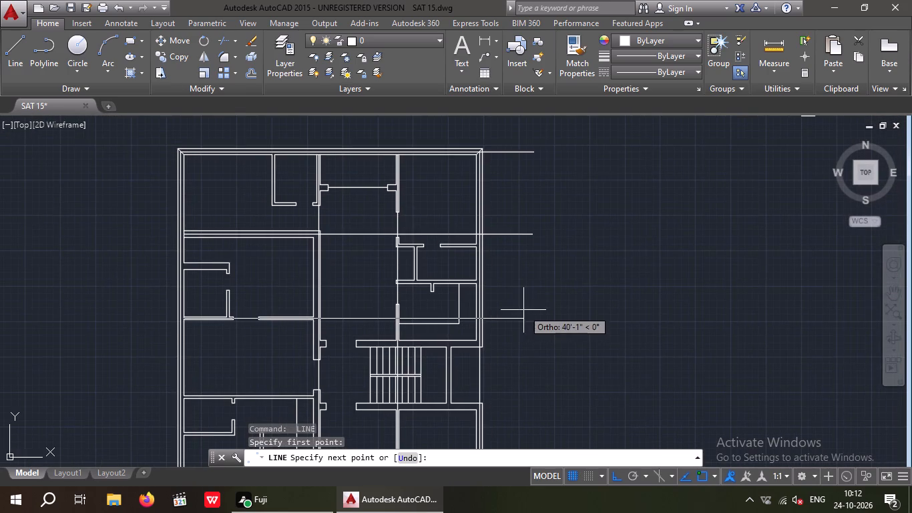
scroll(523, 310, up, 1)
click(535, 323)
key(space)
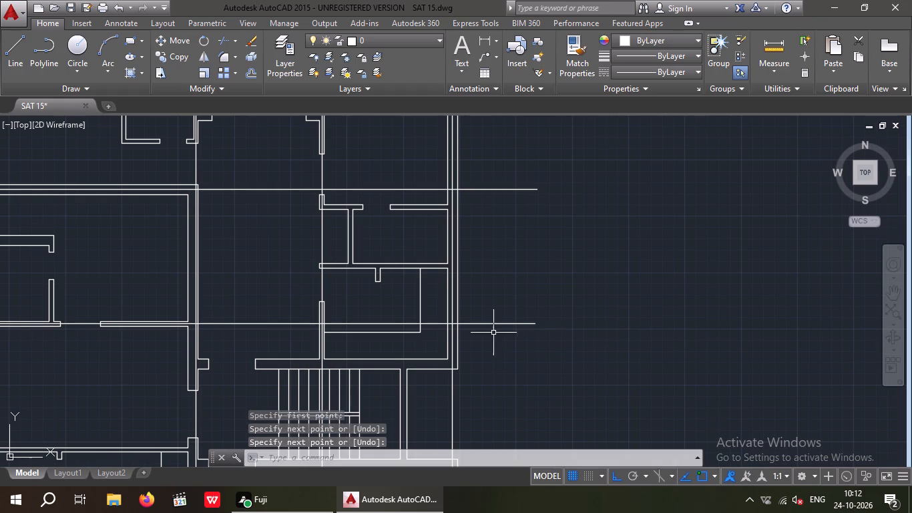
Draw a diagonal line joining the inner and outer wall corners where the staircase's south wall meets the east wall.
middle_drag(488, 330, 507, 235)
scroll(506, 235, down, 2)
middle_drag(500, 257, 537, 216)
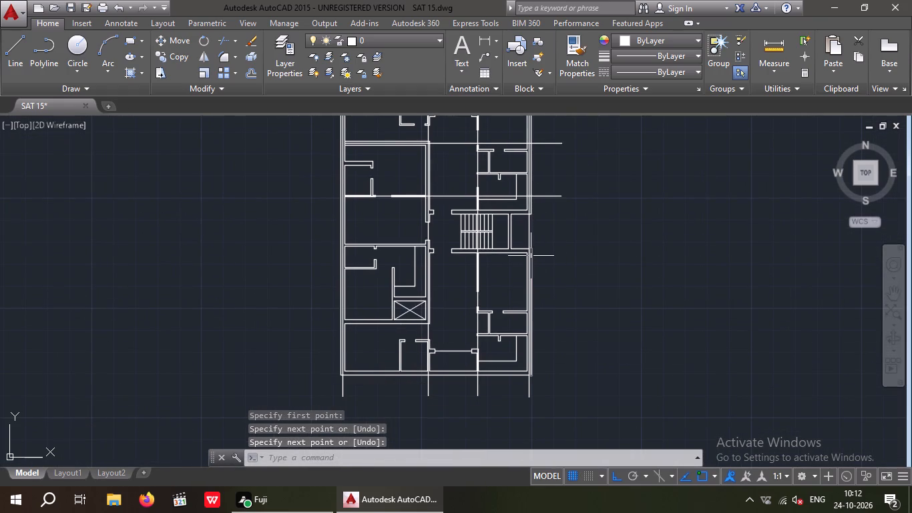
scroll(525, 257, up, 2)
key(space)
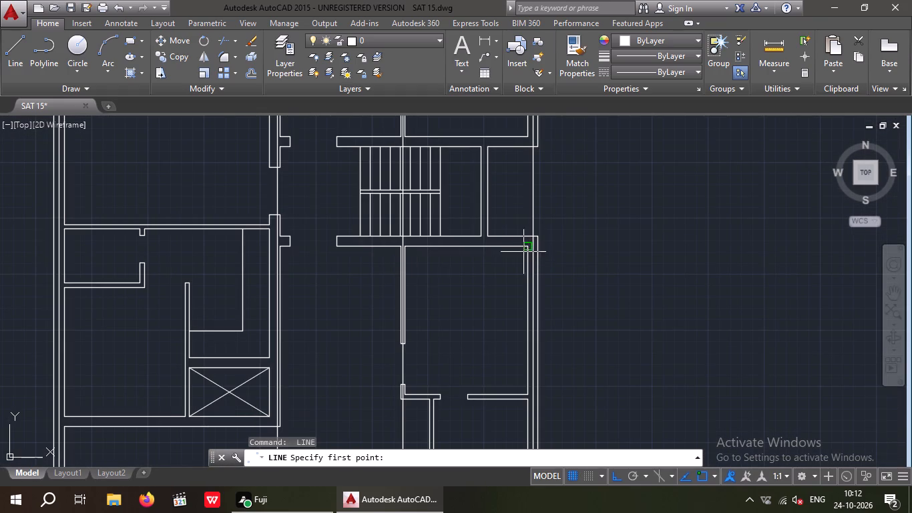
scroll(524, 251, up, 3)
drag(535, 231, 547, 225)
click(575, 189)
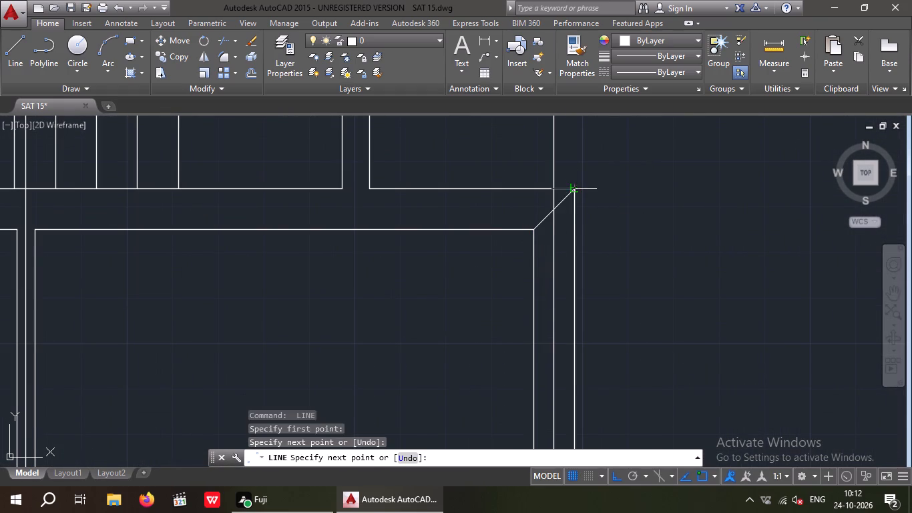
key(space)
Draw a horizontal centre line about 39'-6" long from that diagonal's midpoint westward along the staircase's south wall, extending past the west wall.
key(space)
drag(552, 210, 535, 218)
scroll(461, 232, down, 3)
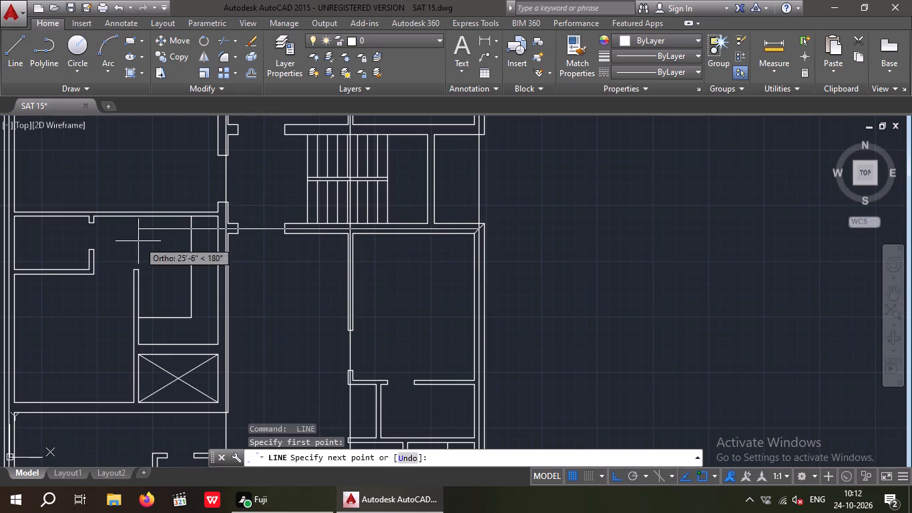
middle_drag(128, 240, 334, 256)
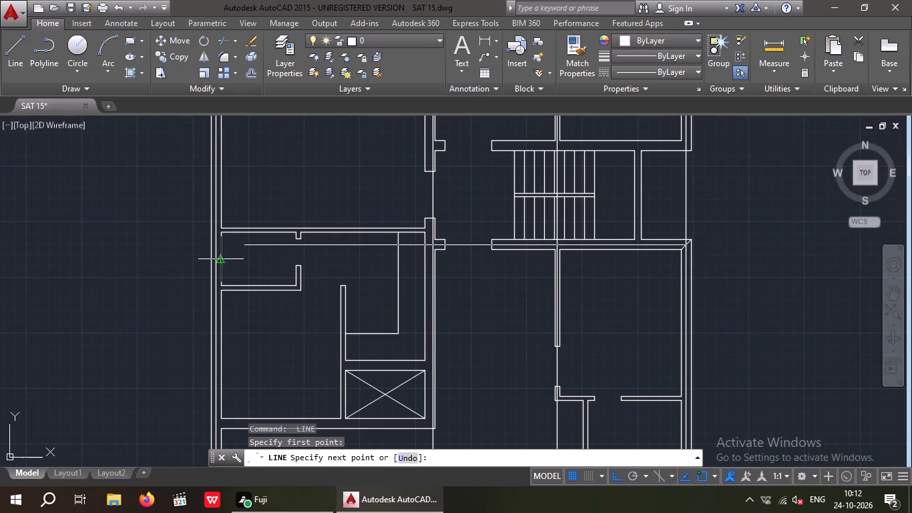
scroll(204, 245, up, 2)
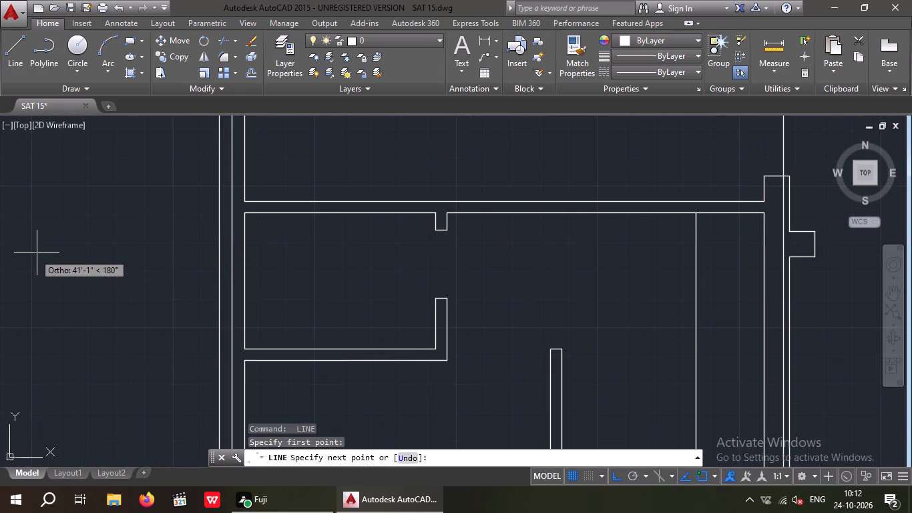
scroll(49, 247, down, 3)
click(59, 246)
key(space)
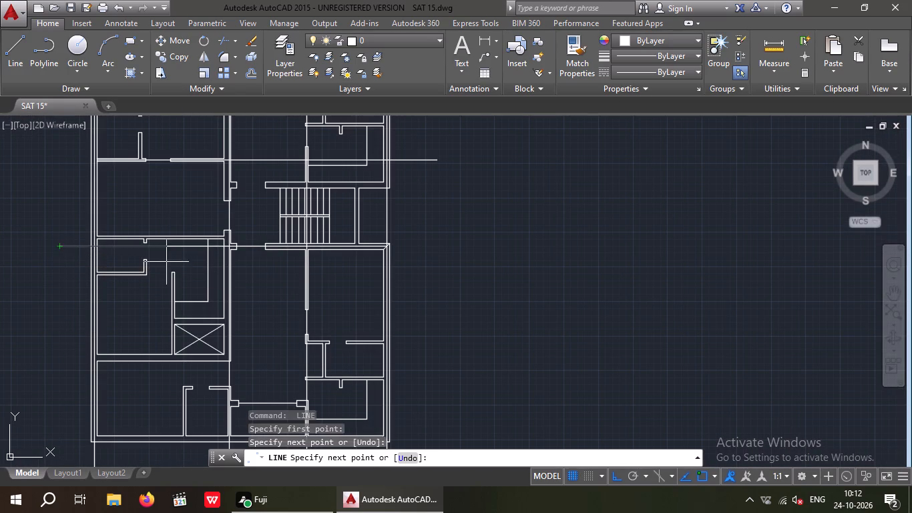
Draw a short line joining both faces of the cross wall south of the crossed shaft, where it meets the west wall.
middle_drag(268, 279, 324, 245)
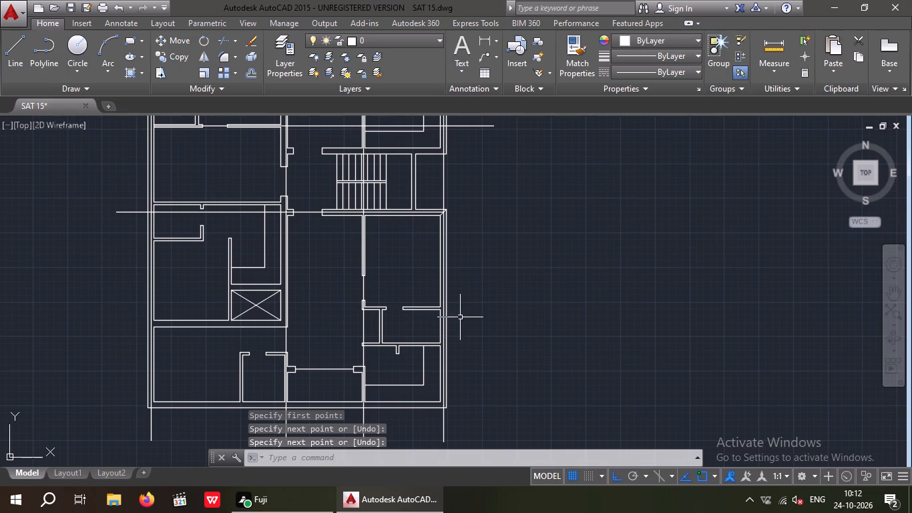
scroll(151, 333, up, 4)
key(space)
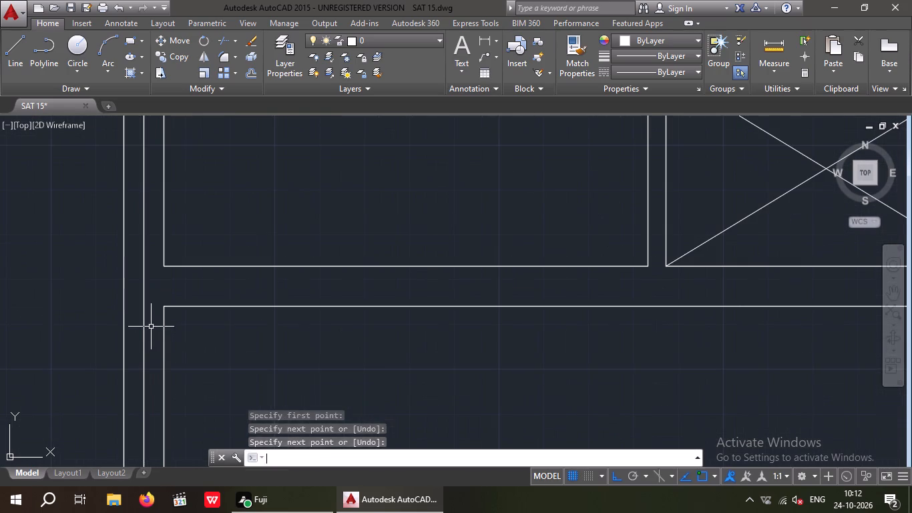
click(164, 307)
click(156, 261)
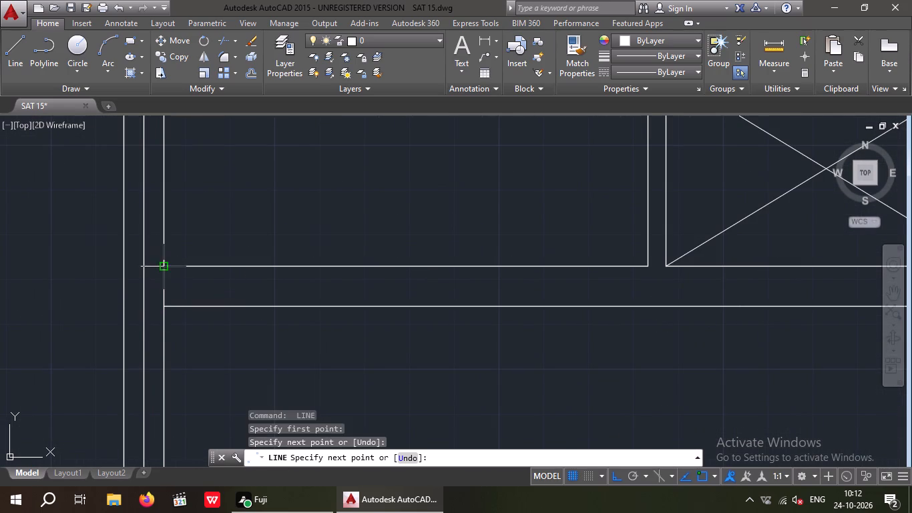
key(space)
Draw a horizontal centre line about 39'-7" long from that short line's midpoint eastward across the plan, extending past the east wall.
key(space)
click(164, 287)
scroll(249, 285, down, 4)
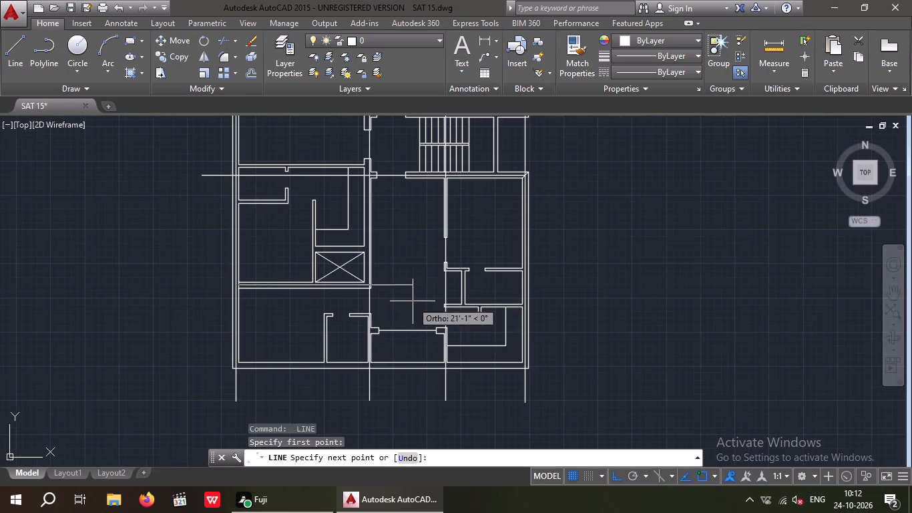
middle_drag(399, 306, 246, 319)
scroll(404, 305, up, 3)
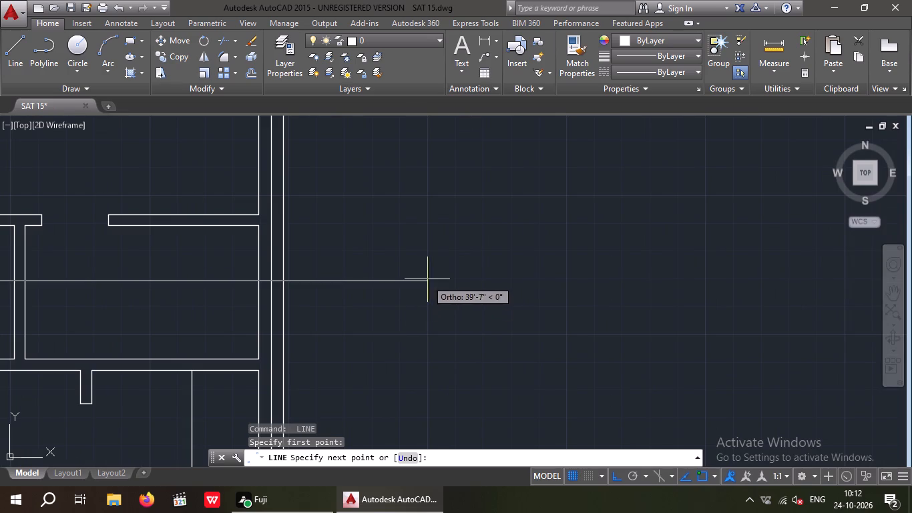
click(427, 279)
scroll(429, 281, down, 3)
key(space)
Draw a diagonal line joining the outer and inner wall corners at the plan's southeast corner.
middle_drag(464, 311, 502, 254)
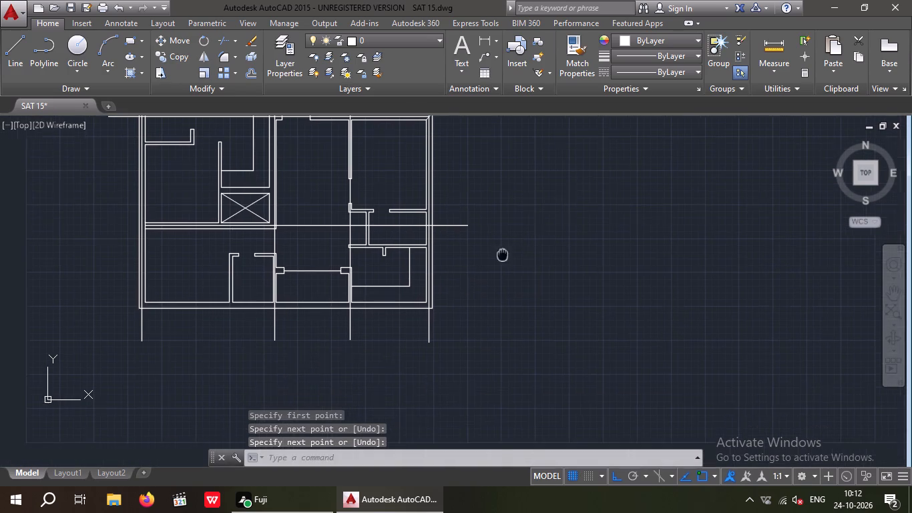
key(space)
scroll(432, 309, up, 3)
click(422, 308)
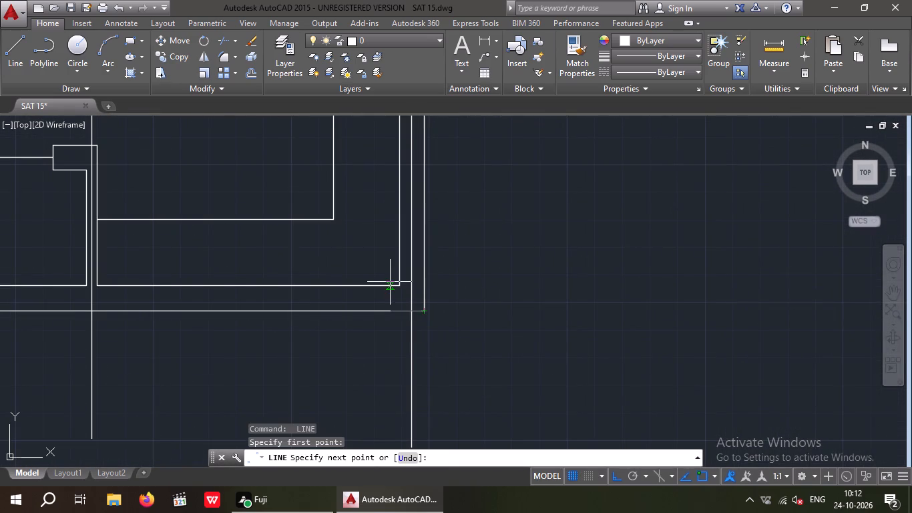
click(395, 288)
key(space)
Draw a horizontal centre line about 39' long from that diagonal's midpoint westward along the south wall, extending past the west wall.
key(space)
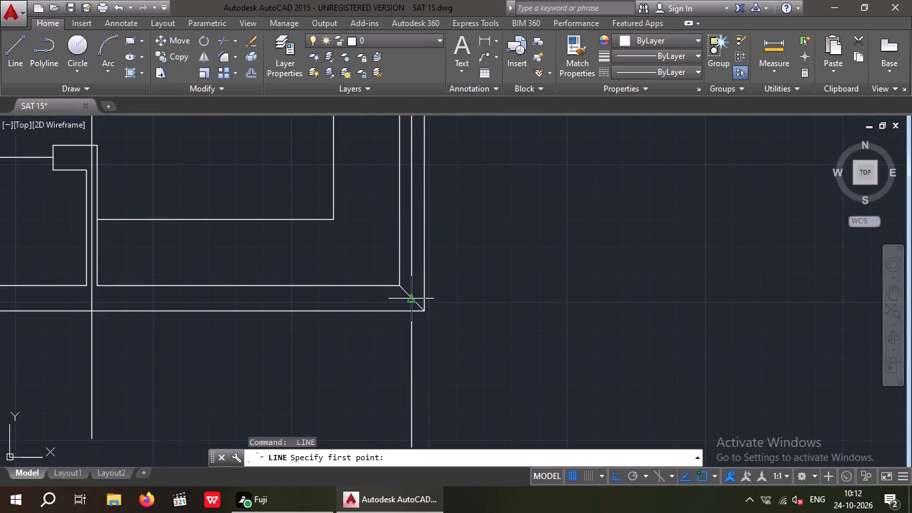
click(413, 298)
scroll(411, 297, down, 3)
middle_drag(270, 327, 561, 339)
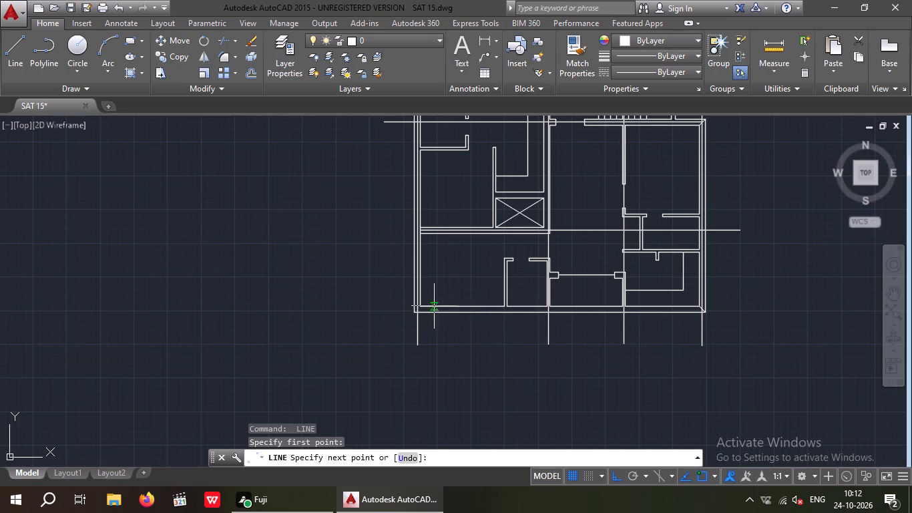
scroll(407, 304, up, 3)
scroll(332, 317, down, 3)
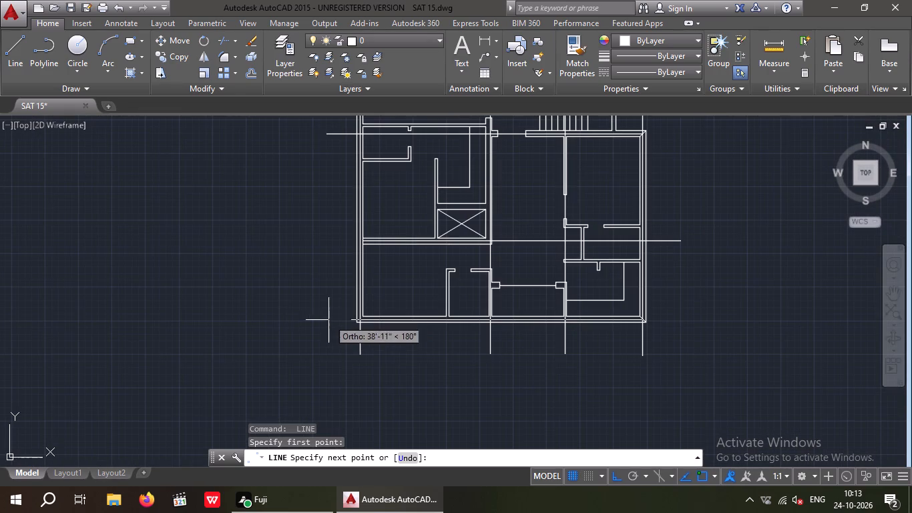
scroll(326, 316, up, 2)
click(330, 323)
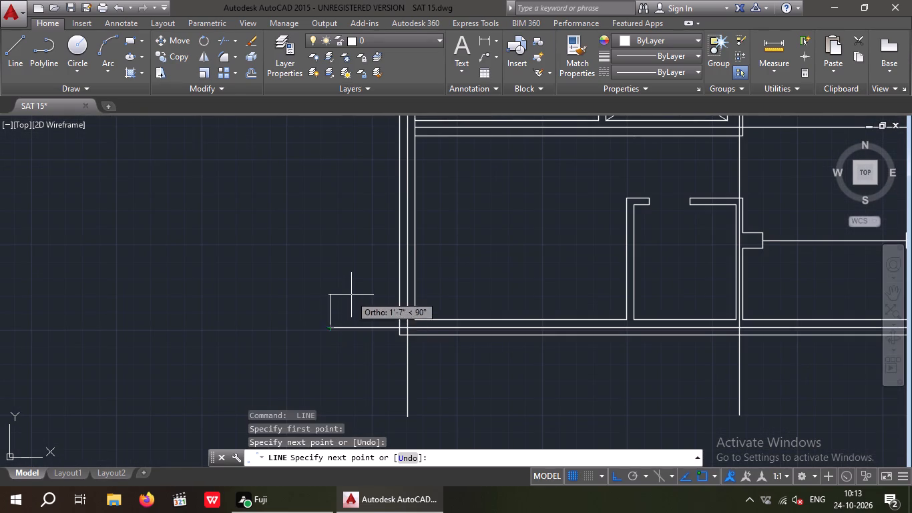
scroll(351, 295, down, 2)
key(Escape)
right_click(382, 323)
scroll(457, 327, down, 1)
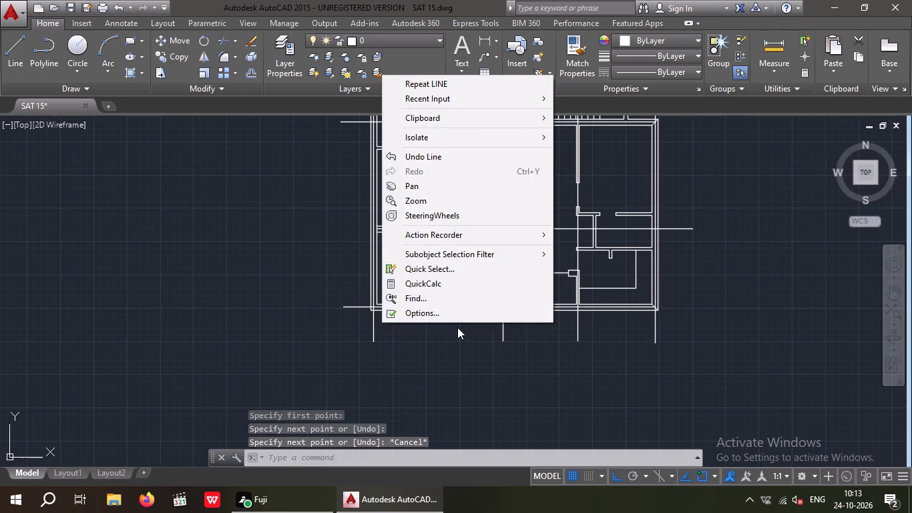
key(Escape)
Copy the original floor plan without centre lines about 280' east by its northeast corner, beyond the plan with centre lines.
middle_drag(439, 357, 346, 400)
scroll(380, 364, down, 2)
middle_drag(385, 374, 387, 388)
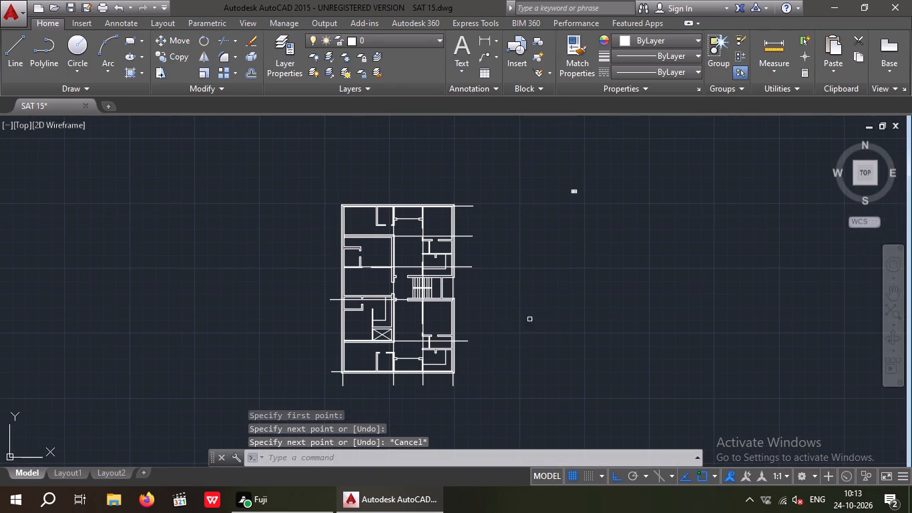
scroll(574, 182, up, 2)
scroll(566, 190, down, 3)
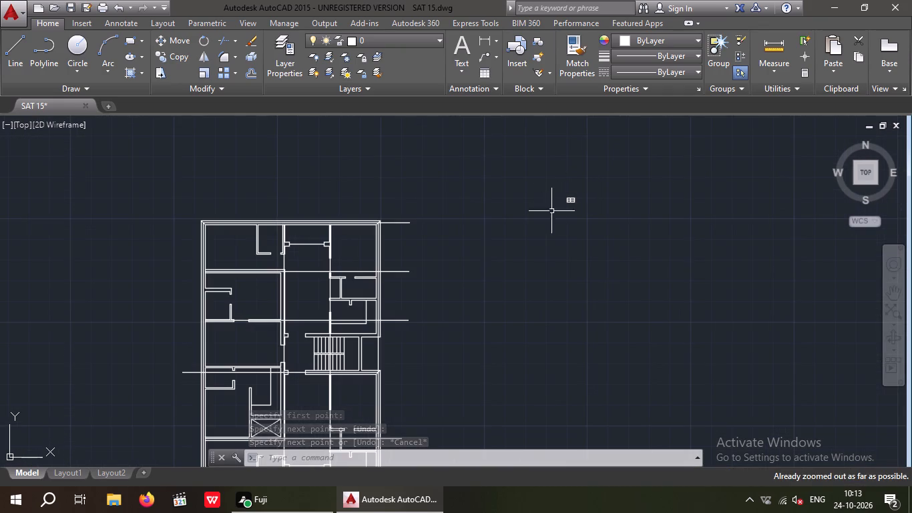
scroll(548, 220, down, 2)
middle_drag(517, 269, 686, 230)
scroll(667, 232, down, 3)
middle_drag(66, 264, 381, 265)
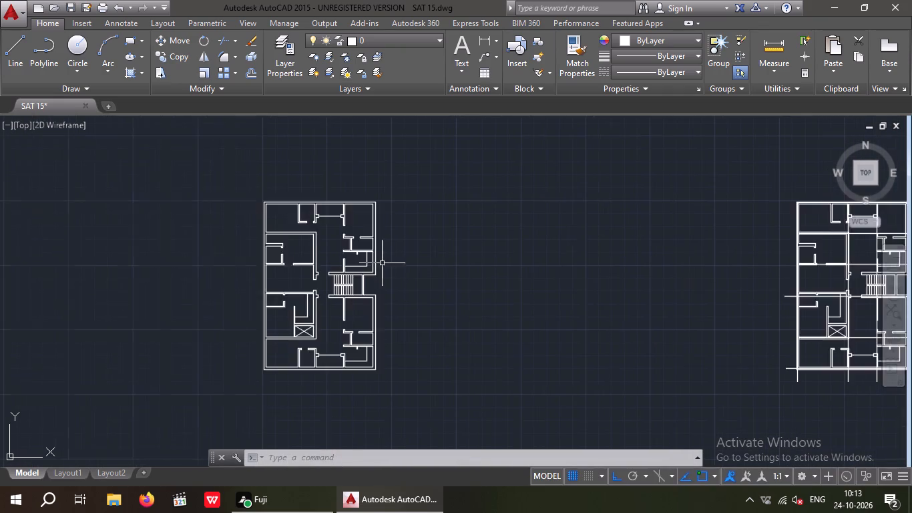
scroll(382, 263, down, 1)
drag(280, 214, 292, 224)
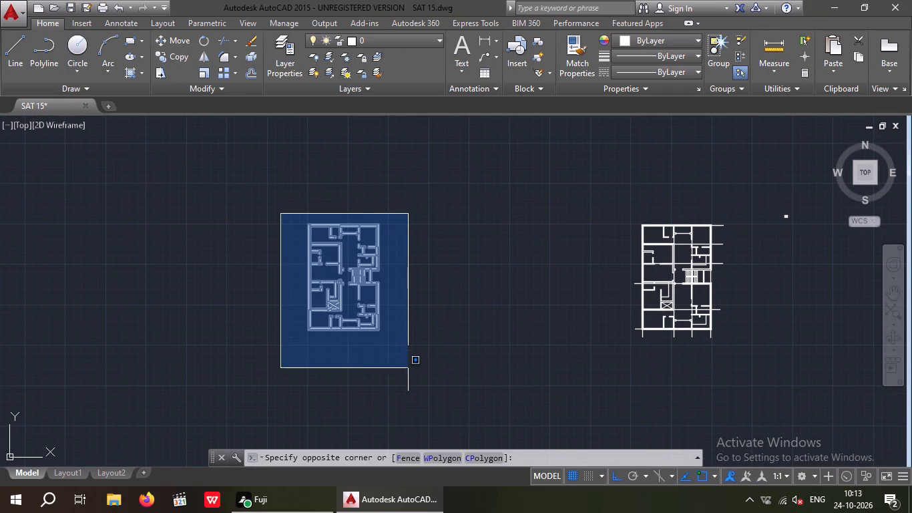
click(412, 354)
click(182, 58)
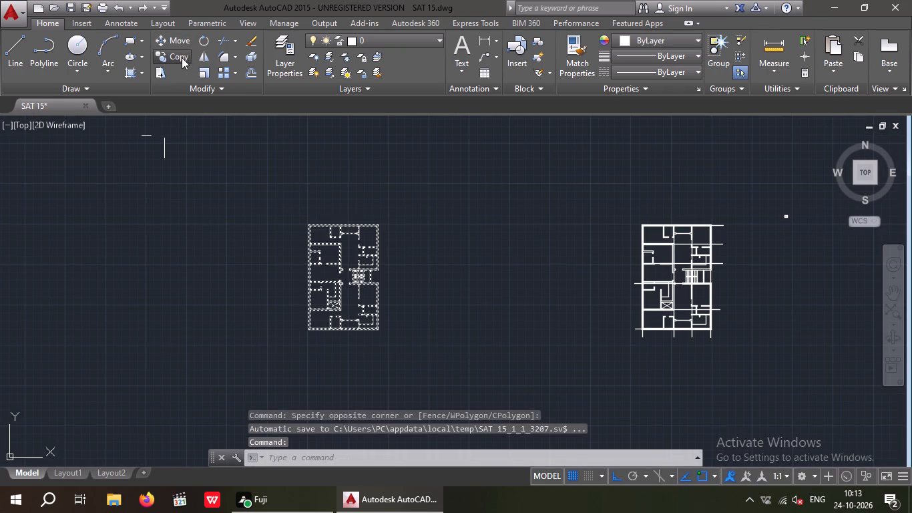
scroll(366, 223, up, 2)
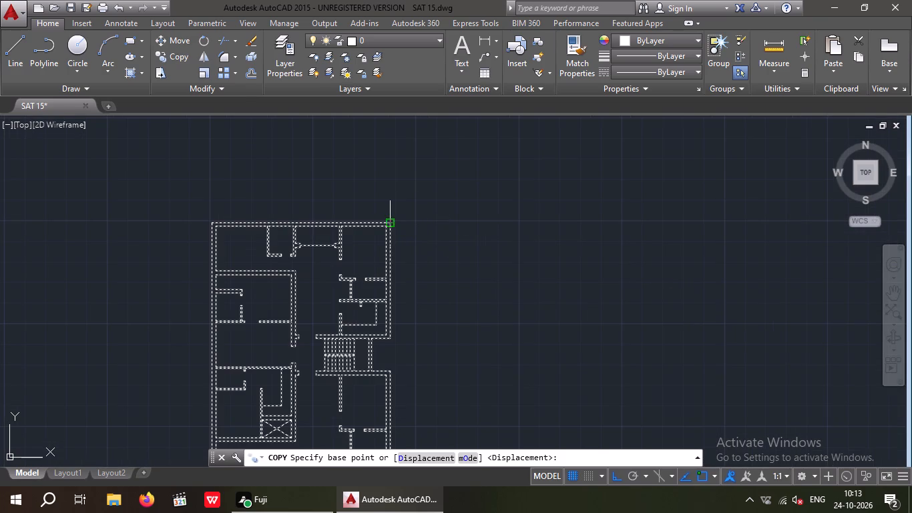
click(393, 225)
scroll(428, 215, down, 3)
middle_drag(442, 224, 183, 232)
middle_drag(722, 242, 668, 242)
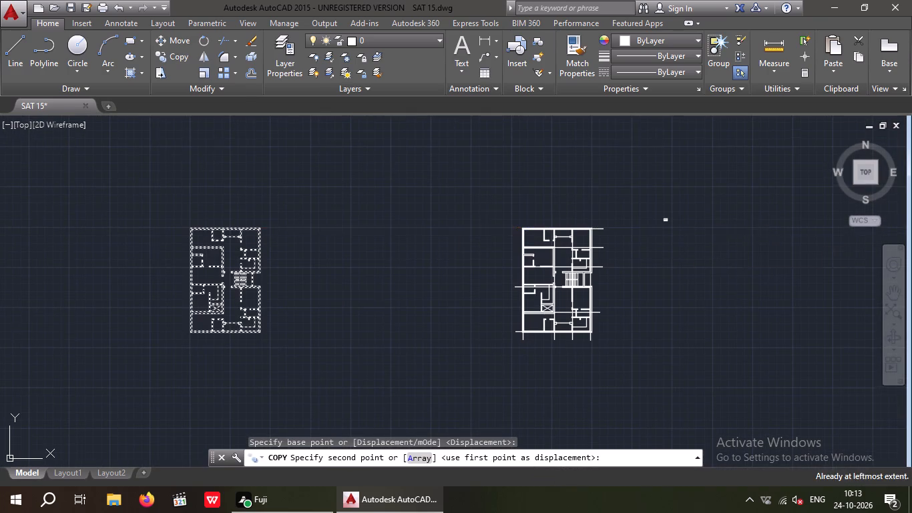
middle_drag(668, 242, 283, 248)
middle_drag(805, 309, 385, 302)
scroll(774, 301, down, 1)
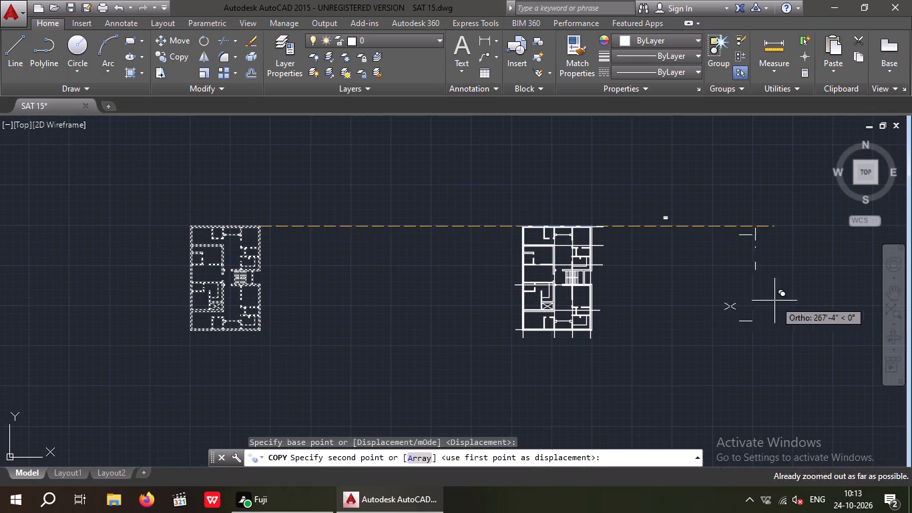
middle_drag(766, 301, 375, 301)
scroll(801, 305, up, 2)
middle_drag(760, 217, 474, 421)
scroll(477, 419, down, 1)
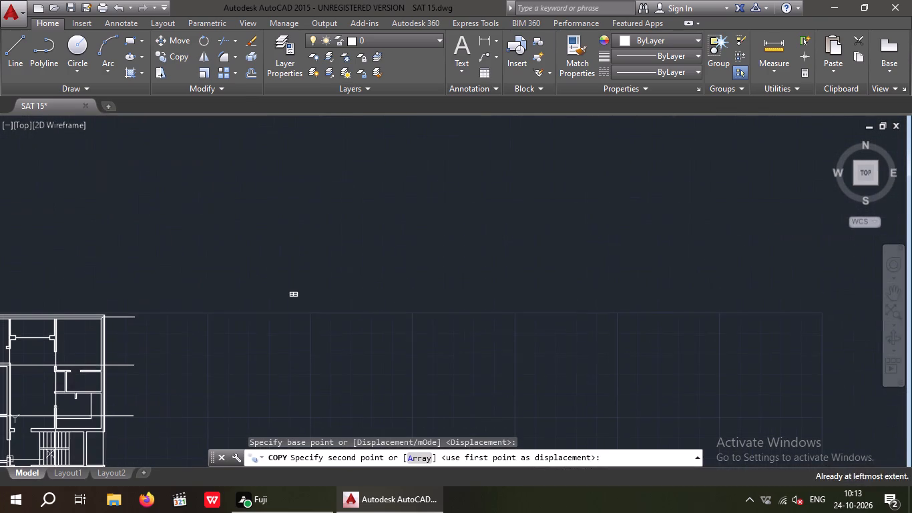
middle_drag(538, 351, 594, 206)
scroll(684, 219, down, 1)
middle_drag(683, 218, 545, 232)
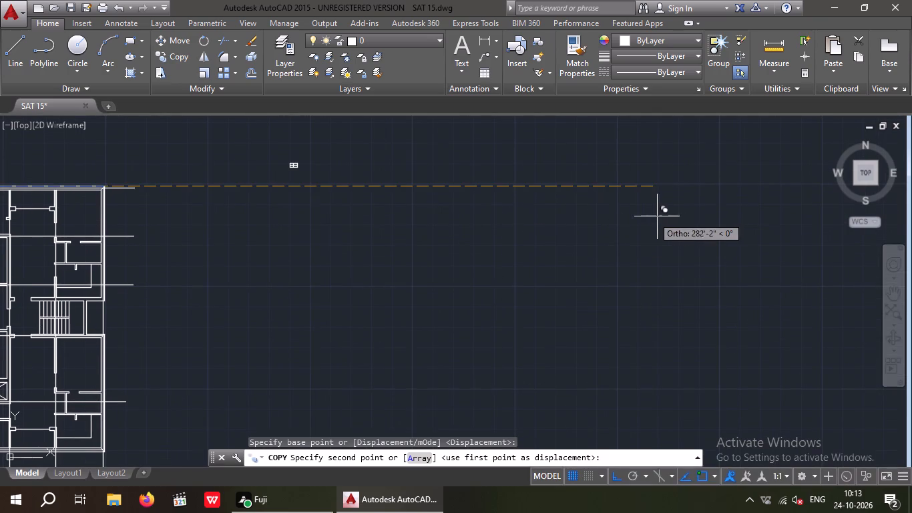
click(666, 188)
key(Escape)
Copy the 18" by 9" column rectangle by its centre, with Ortho off, into the new plan's north wall near the northwest corner.
scroll(487, 251, down, 1)
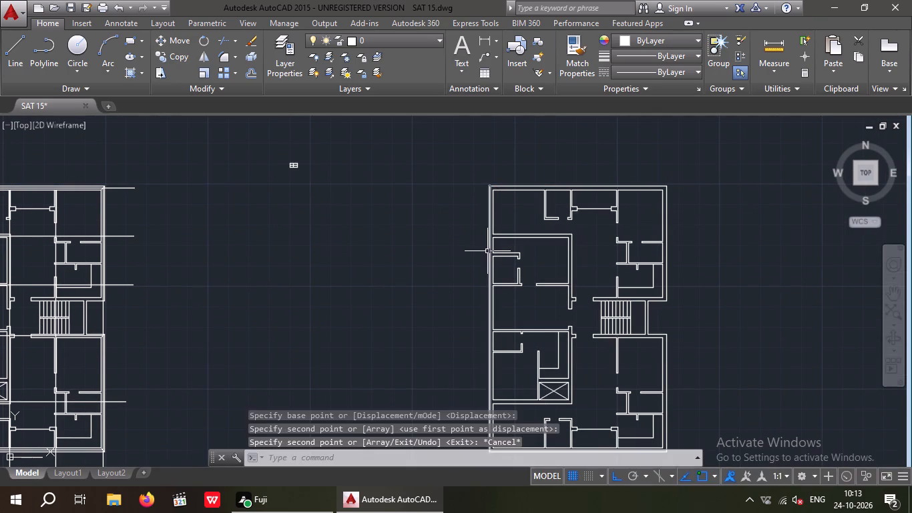
scroll(487, 251, down, 1)
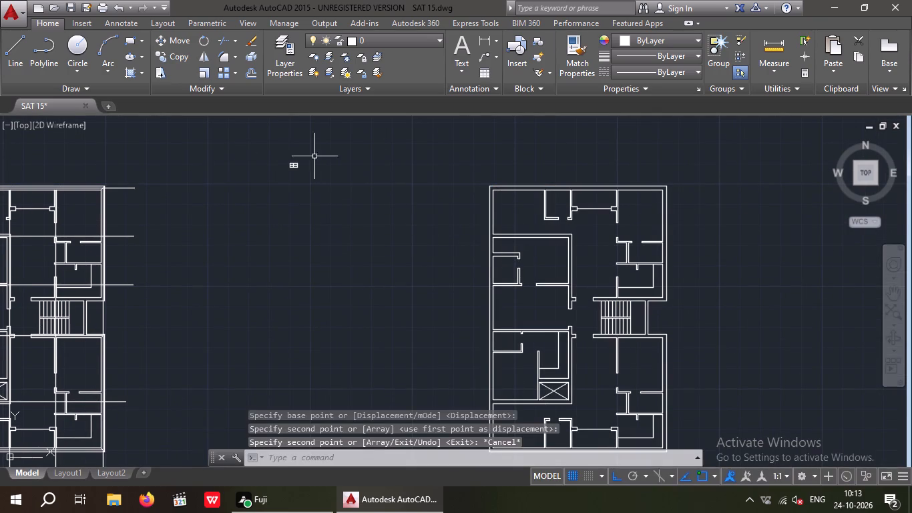
scroll(314, 156, up, 3)
drag(290, 152, 137, 236)
click(98, 240)
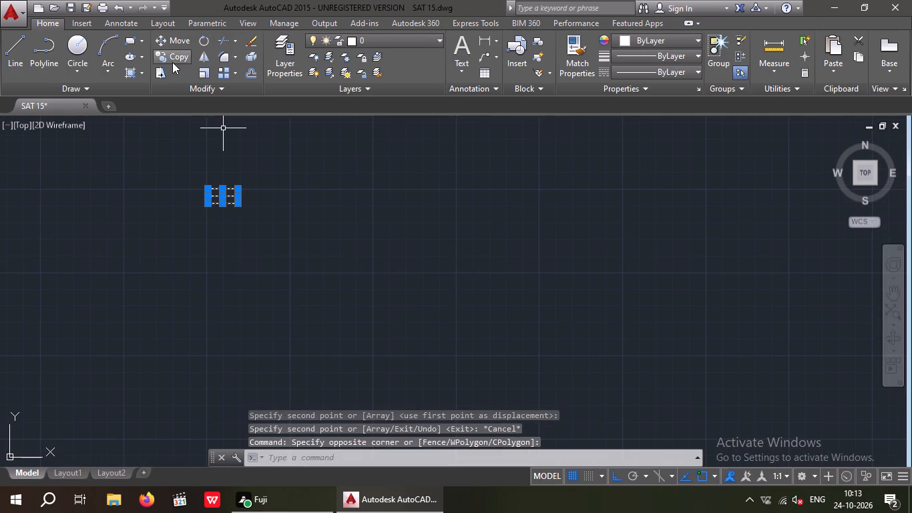
click(177, 58)
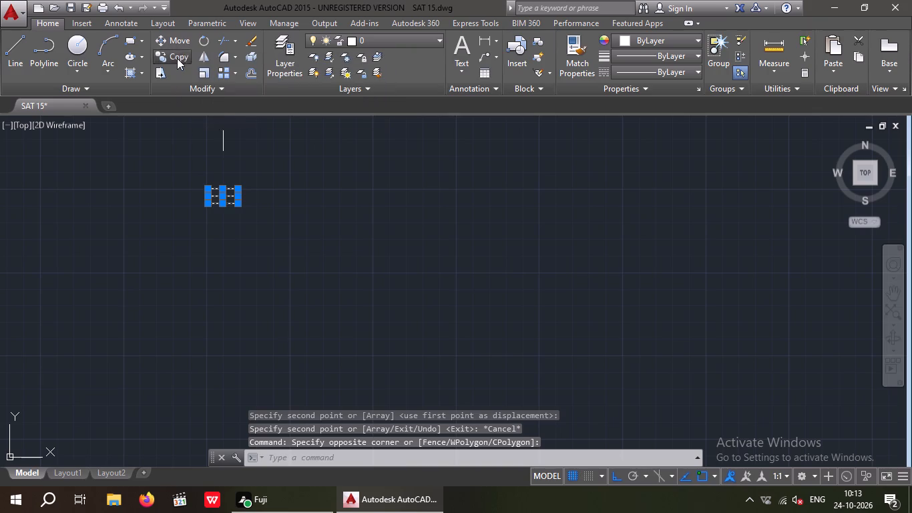
scroll(227, 196, up, 4)
click(185, 198)
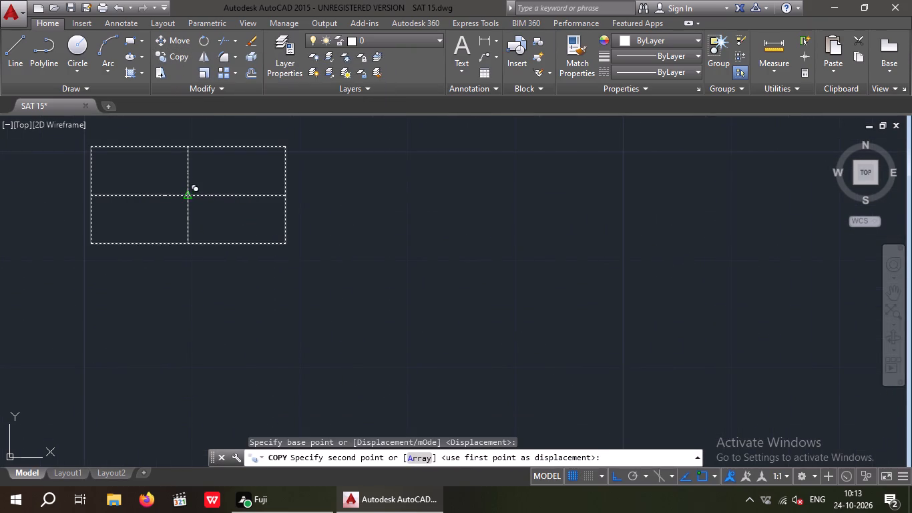
scroll(304, 174, down, 6)
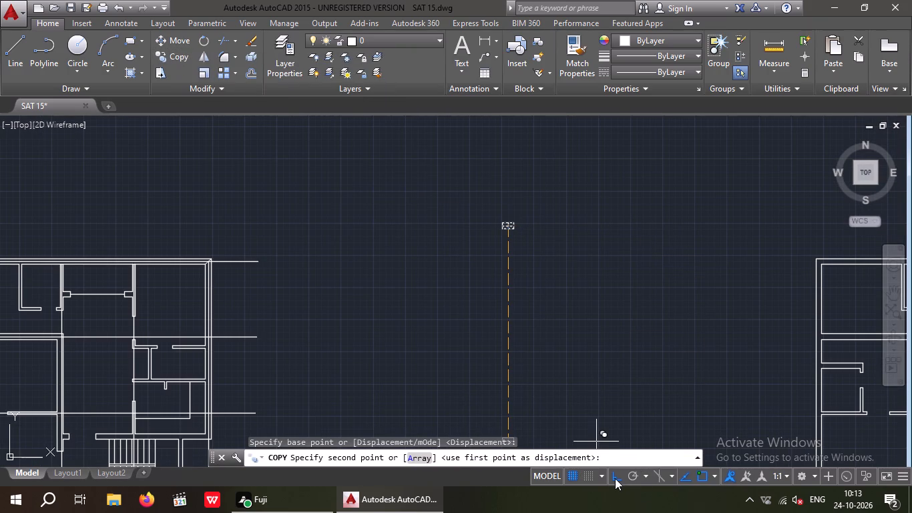
click(613, 481)
middle_drag(657, 228, 316, 144)
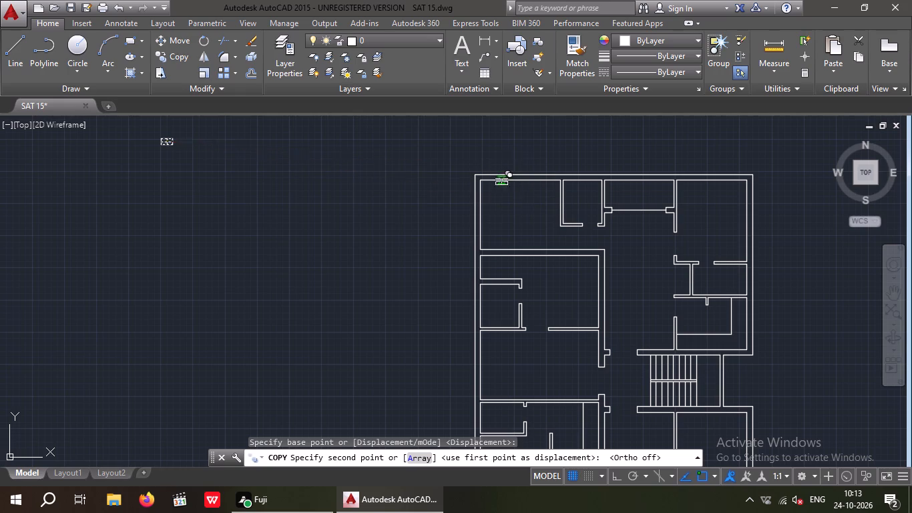
scroll(515, 180, up, 3)
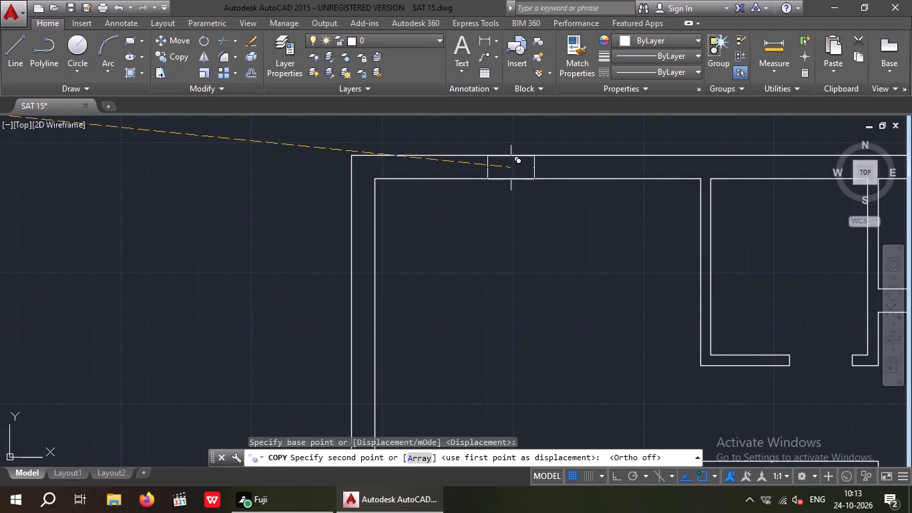
click(512, 168)
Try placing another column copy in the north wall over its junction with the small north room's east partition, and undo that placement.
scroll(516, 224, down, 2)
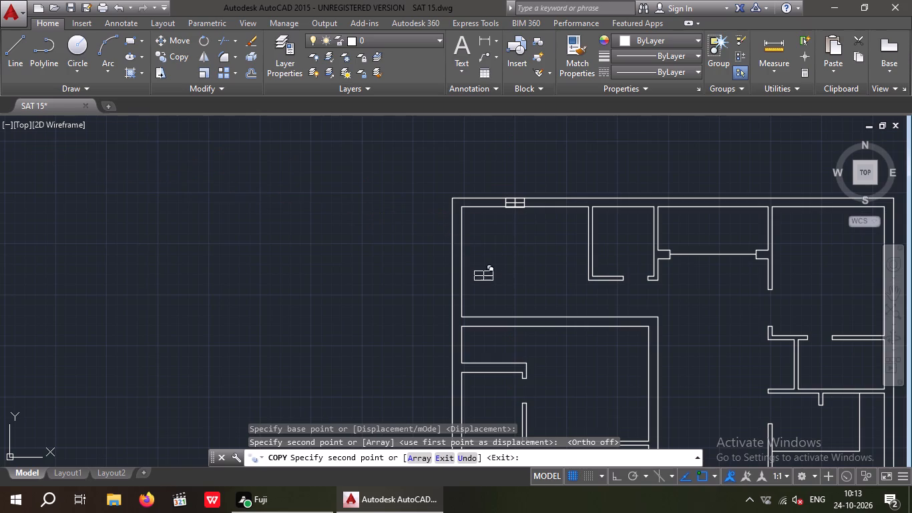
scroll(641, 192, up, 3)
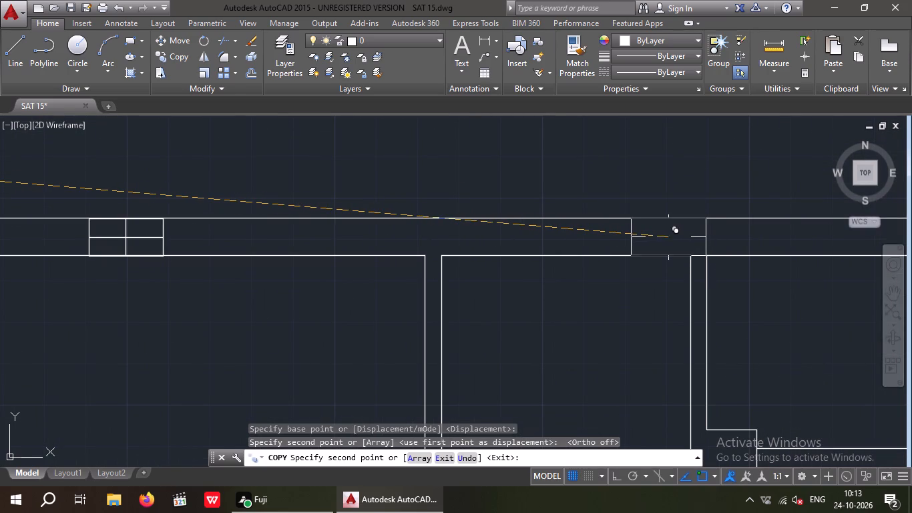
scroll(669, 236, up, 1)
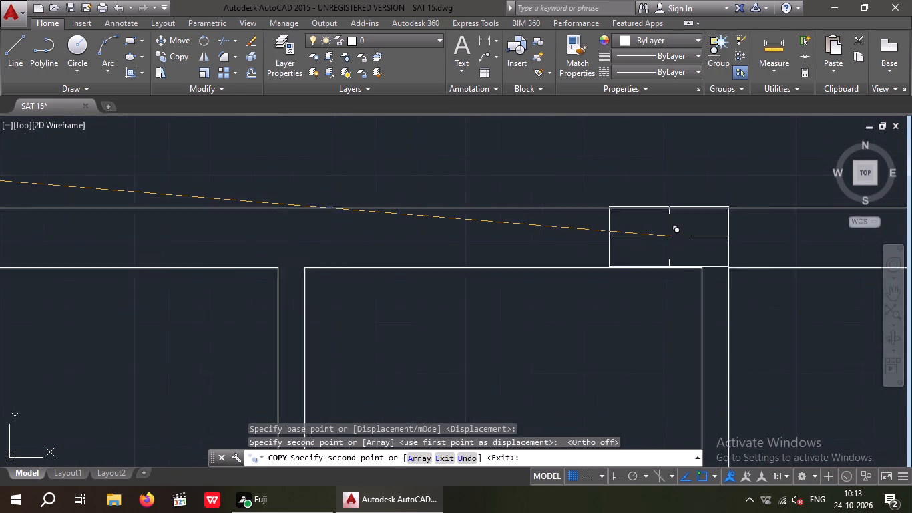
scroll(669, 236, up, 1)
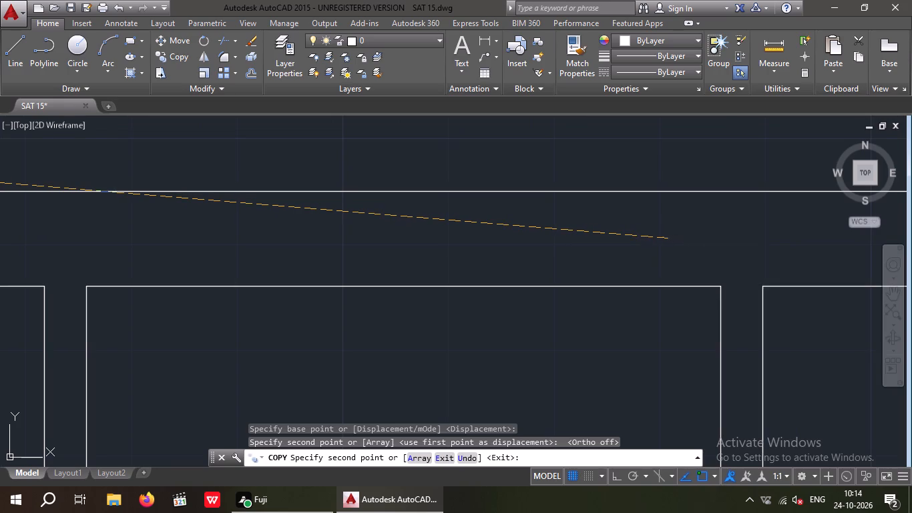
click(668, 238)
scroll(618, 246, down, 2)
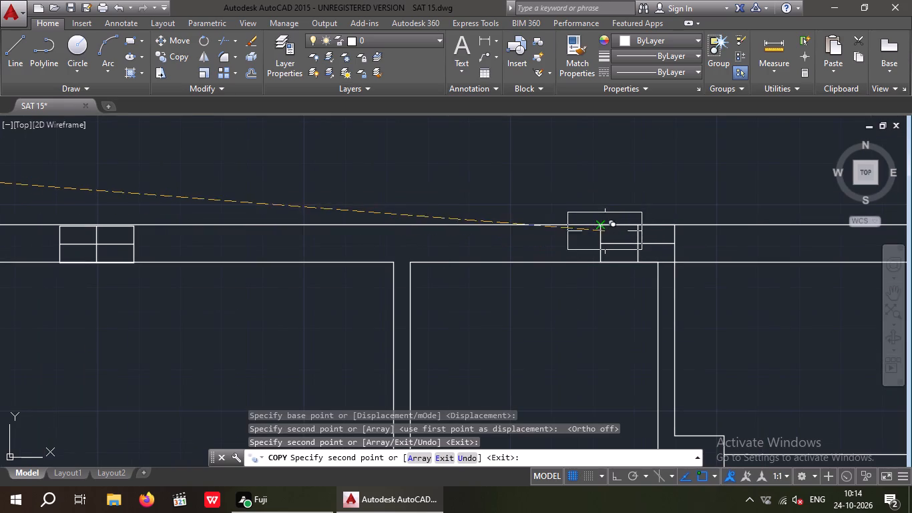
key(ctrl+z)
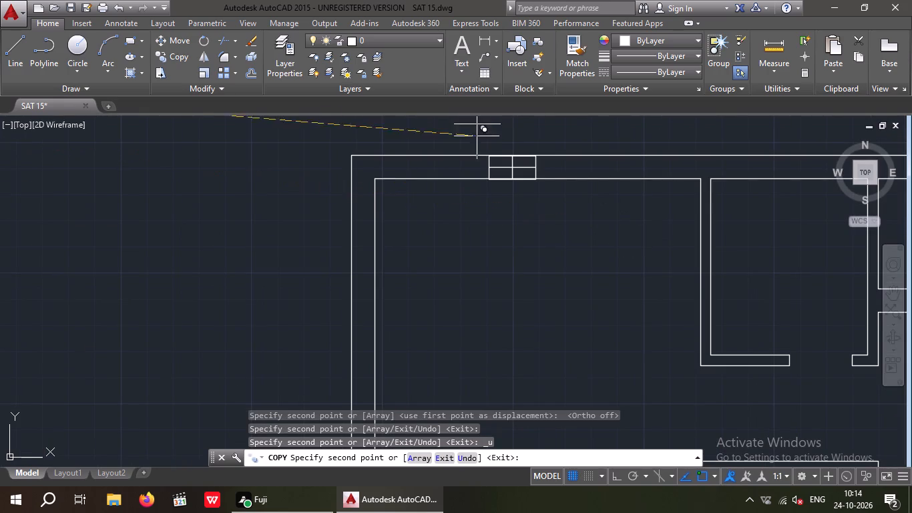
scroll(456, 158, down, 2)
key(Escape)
Draw a vertical guide line, Ortho on, from the small north room's east partition, along its east face, up past the north wall's outer face.
scroll(614, 171, up, 4)
middle_drag(604, 186, 572, 263)
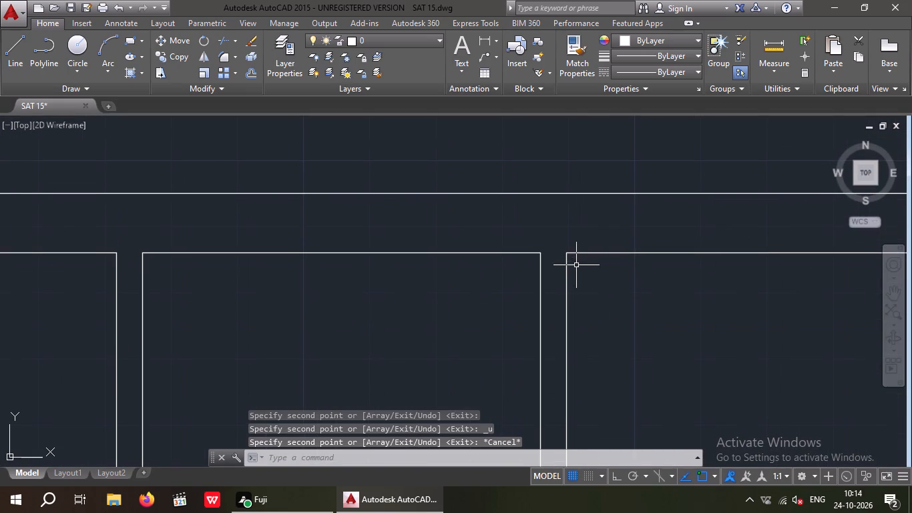
key(l)
key(space)
scroll(561, 242, up, 3)
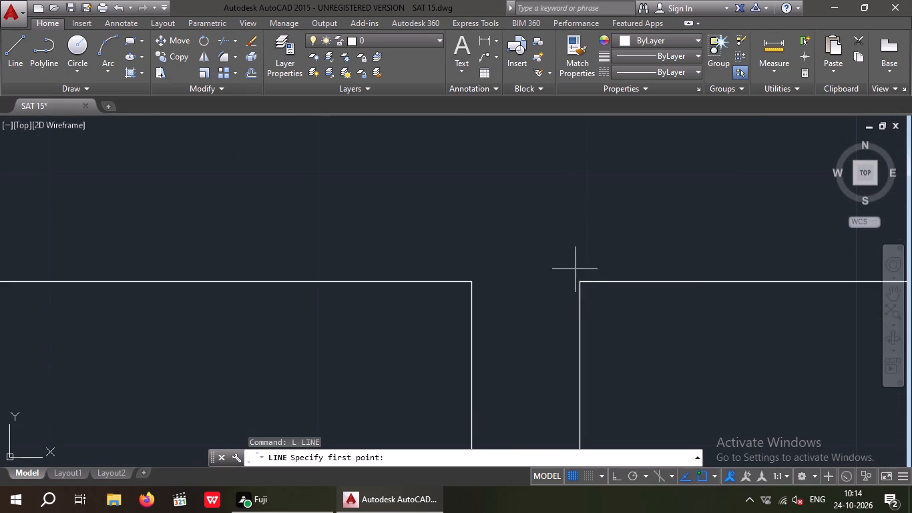
drag(580, 292, 574, 299)
scroll(575, 213, down, 1)
middle_drag(576, 223, 547, 372)
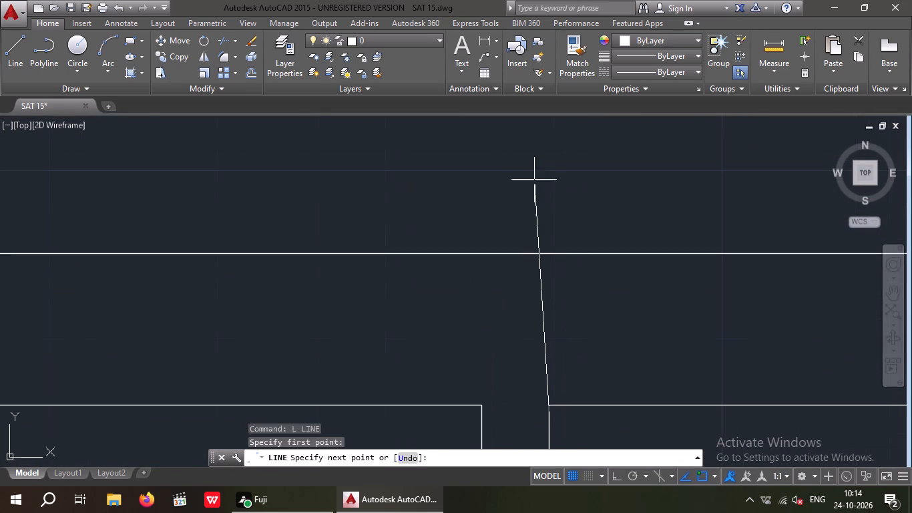
drag(616, 475, 616, 473)
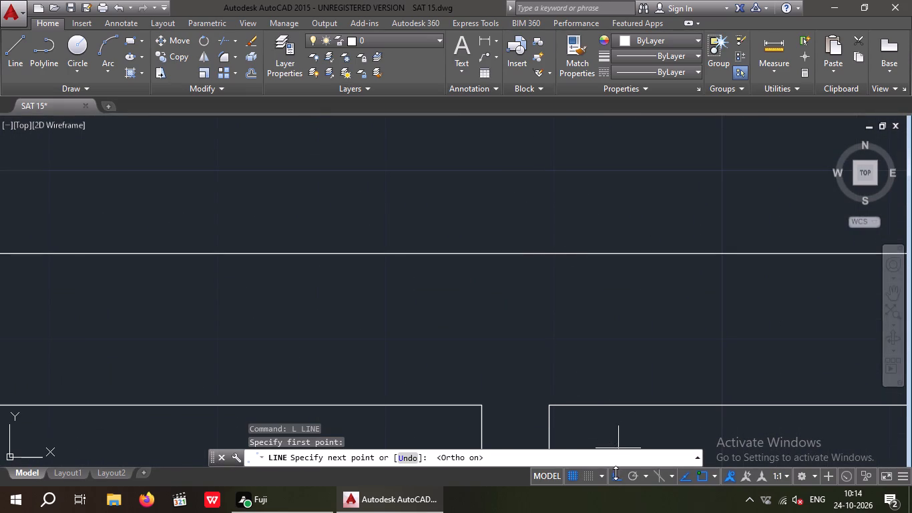
drag(616, 473, 608, 409)
click(543, 146)
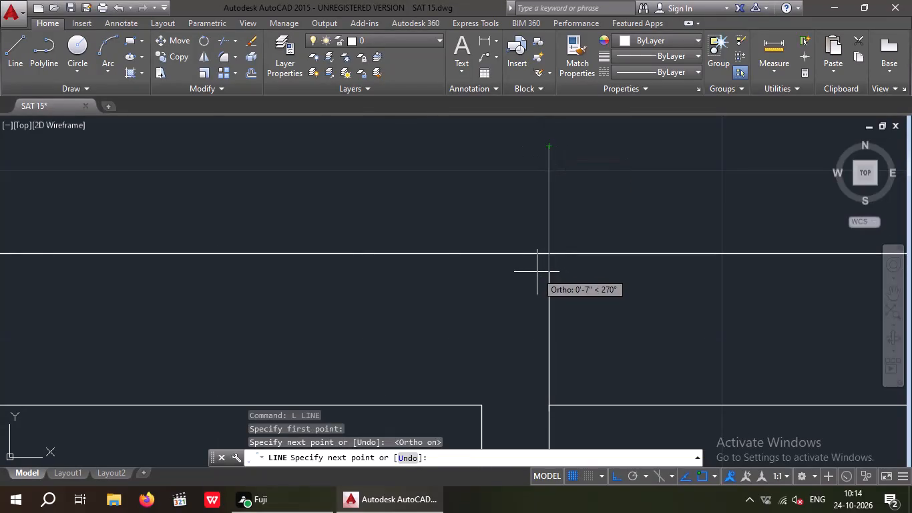
key(Escape)
Copy the 18" by 9" column by its southeast corner, Ortho off, to where that guide line meets the north wall's inner face.
scroll(518, 208, down, 3)
scroll(461, 259, down, 2)
scroll(401, 271, down, 1)
middle_drag(415, 297, 425, 317)
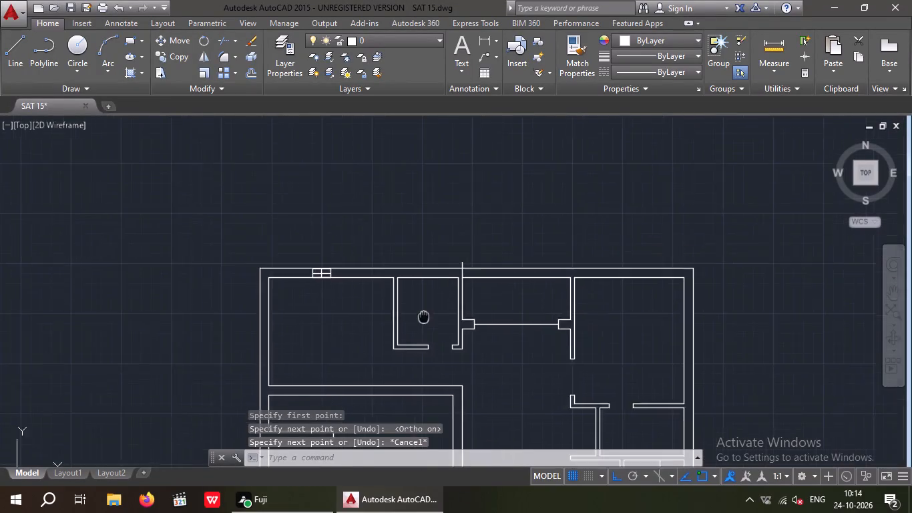
scroll(425, 317, down, 1)
middle_drag(425, 317, 427, 323)
middle_drag(85, 265, 298, 216)
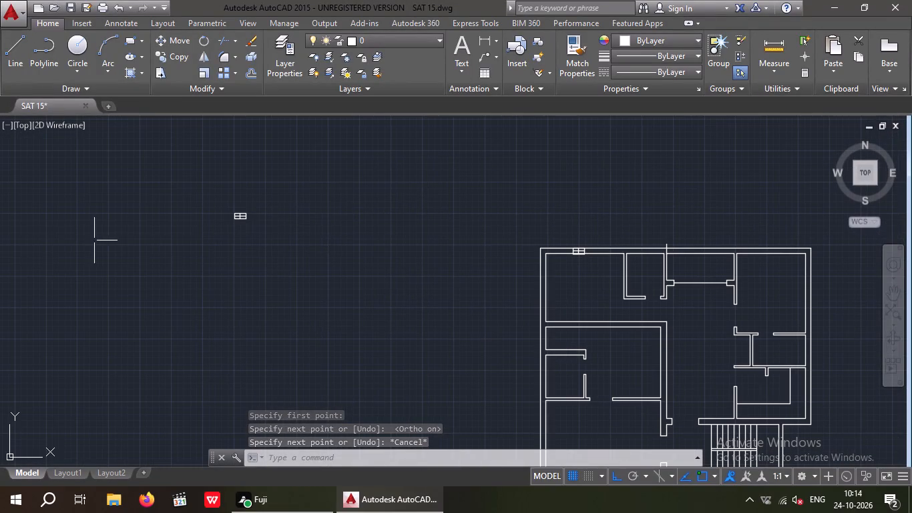
scroll(240, 215, up, 2)
drag(290, 198, 196, 252)
click(126, 266)
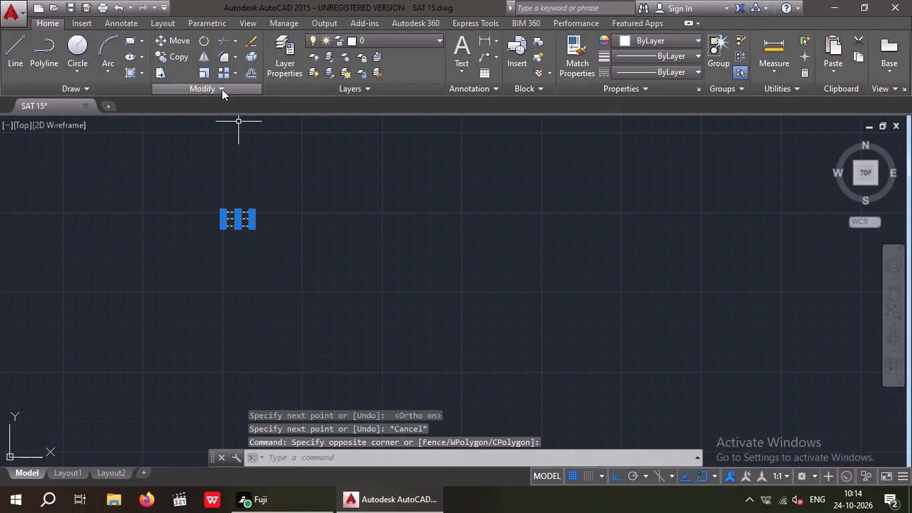
click(175, 53)
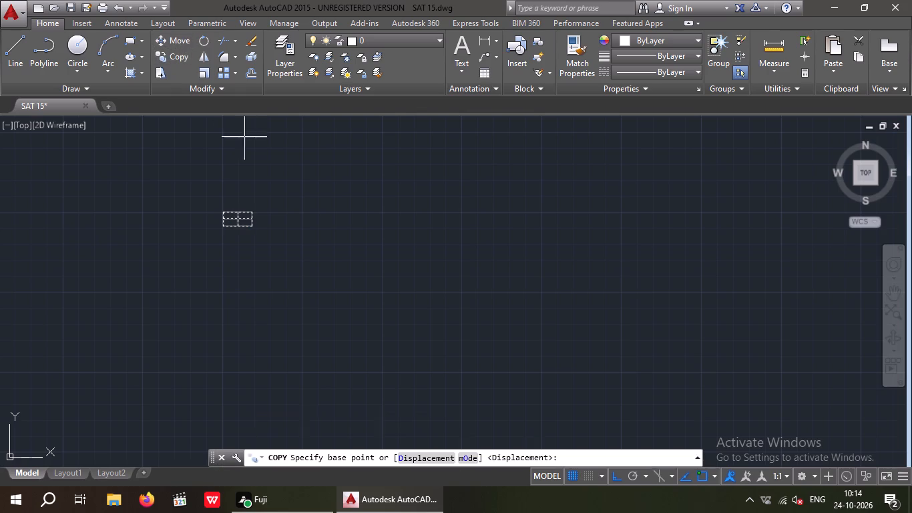
scroll(244, 224, up, 4)
click(290, 240)
scroll(300, 223, down, 3)
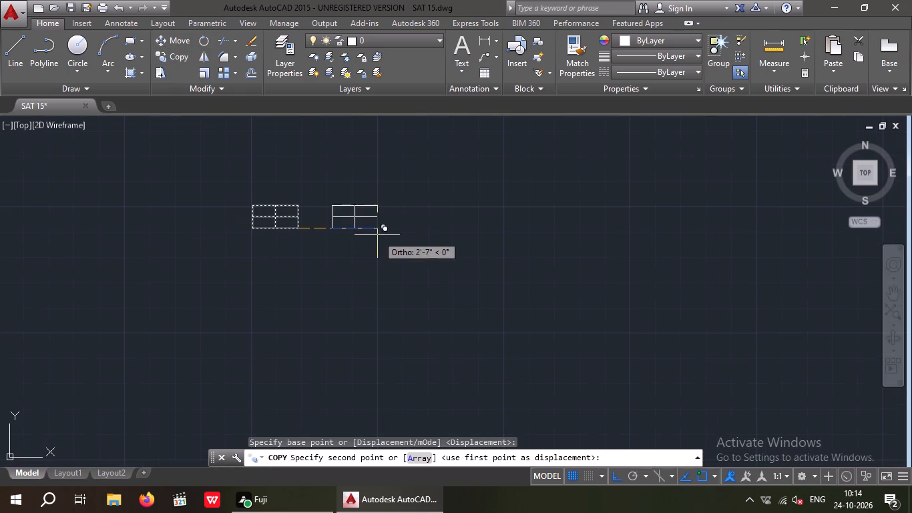
drag(615, 474, 610, 464)
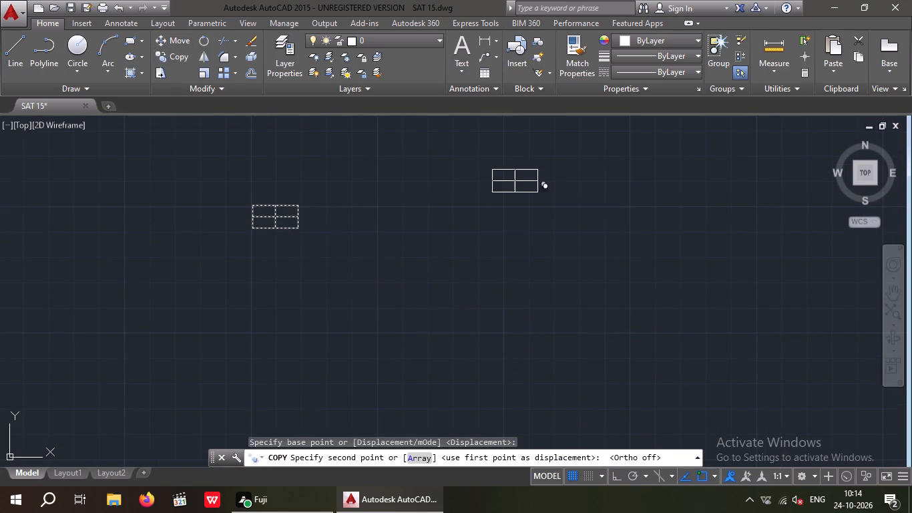
middle_drag(538, 192, 179, 223)
scroll(405, 207, down, 3)
middle_drag(523, 211, 228, 210)
scroll(357, 224, up, 2)
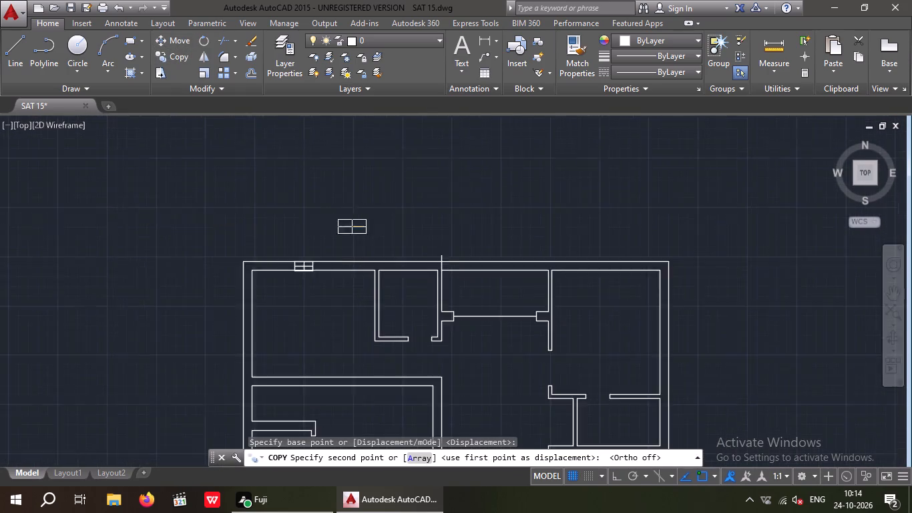
scroll(371, 237, up, 3)
middle_drag(528, 313, 312, 214)
scroll(641, 317, up, 1)
middle_drag(628, 321, 440, 259)
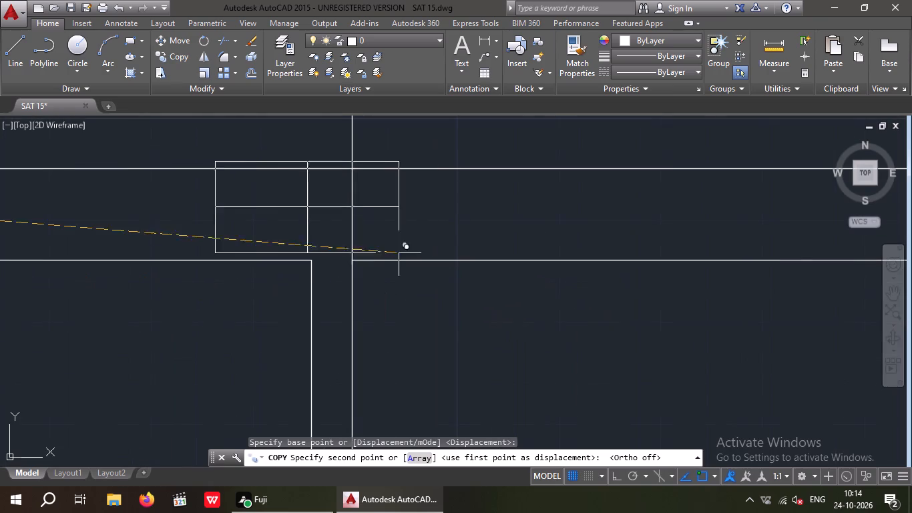
scroll(355, 256, down, 1)
scroll(345, 259, up, 4)
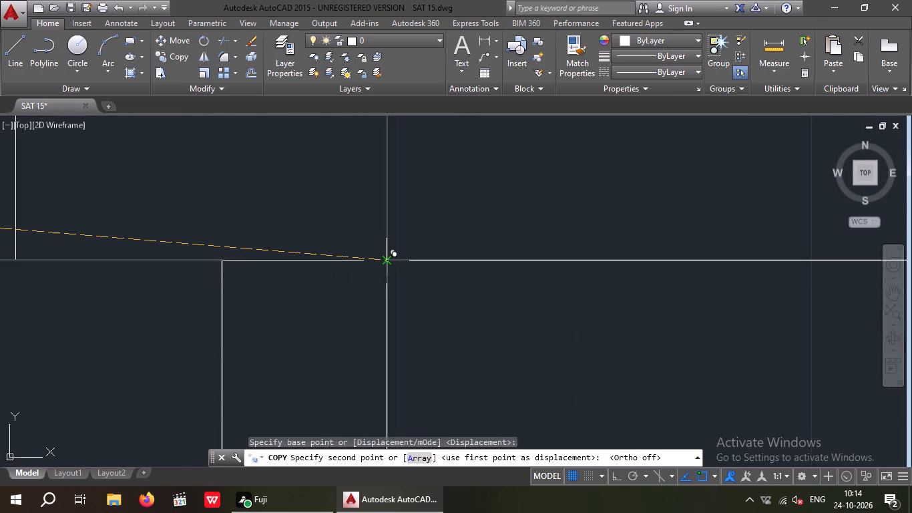
click(386, 260)
scroll(385, 260, down, 4)
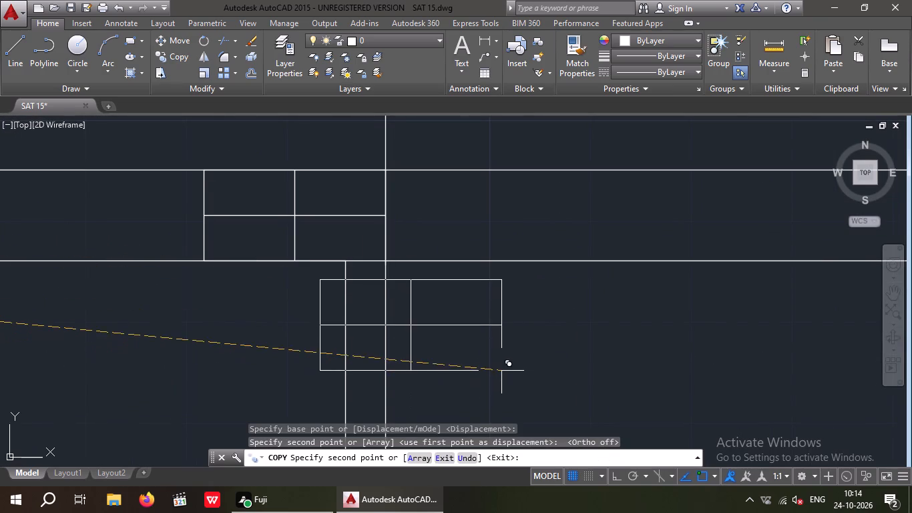
key(Escape)
Erase the vertical guide line at the east end of the newly placed column.
middle_drag(499, 358, 495, 417)
scroll(497, 378, down, 1)
drag(463, 242, 389, 271)
click(377, 273)
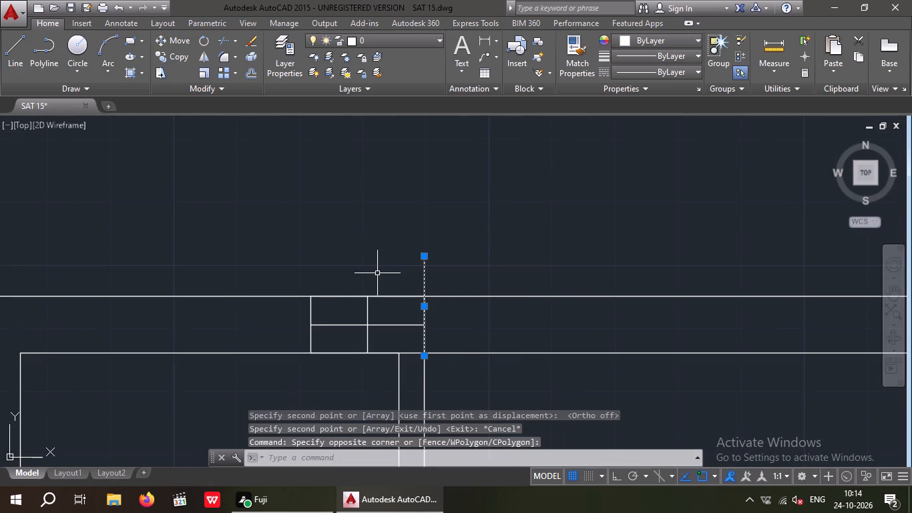
key(Delete)
Draw a vertical guide line about 1'-6" long from the next partition east, along its west face, up past the north wall.
scroll(375, 273, down, 4)
middle_drag(376, 276, 330, 280)
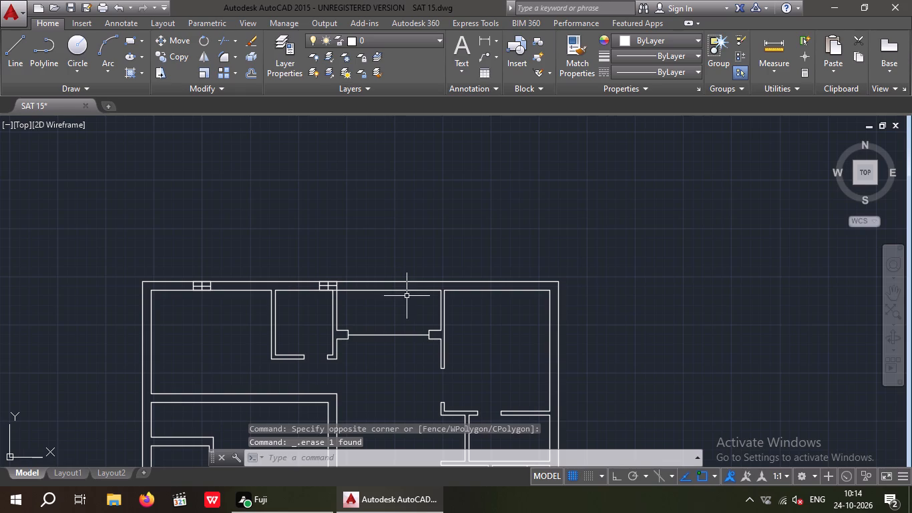
scroll(449, 285, up, 4)
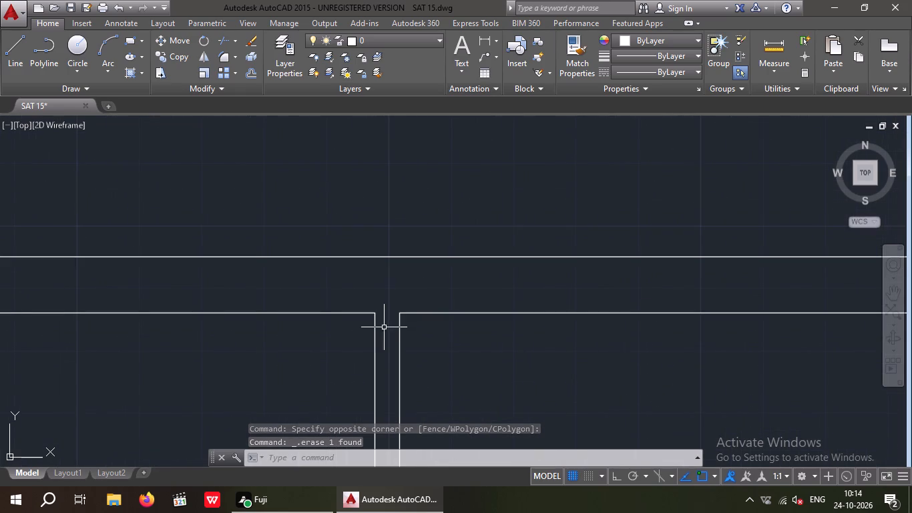
text(L)
key(space)
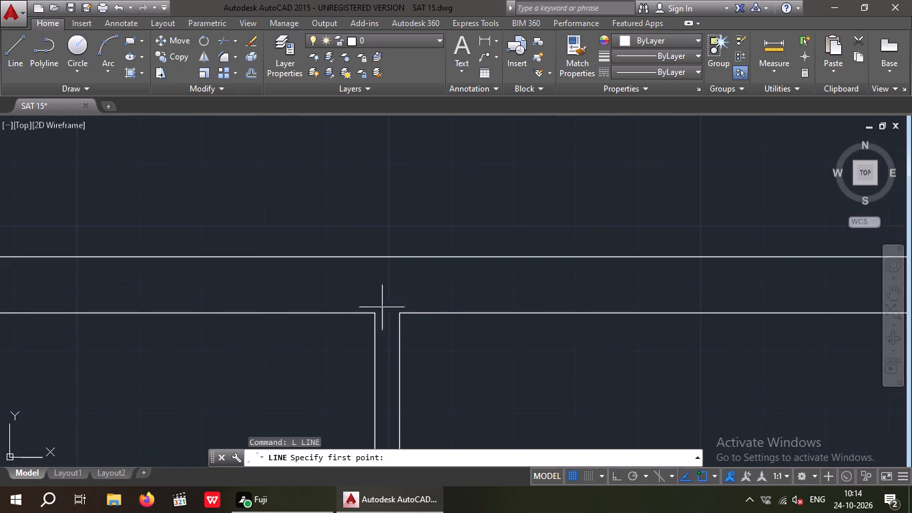
drag(375, 311, 375, 297)
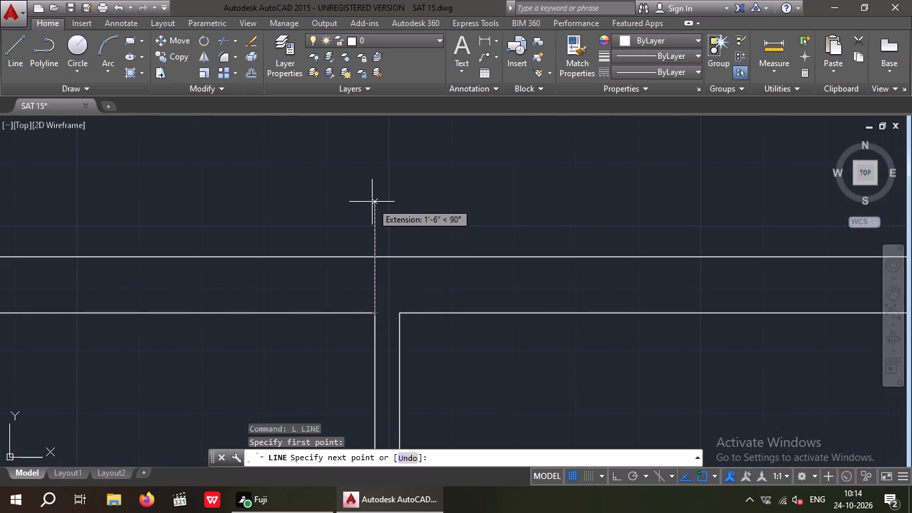
click(372, 202)
key(Escape)
Copy the original column rectangle by its southwest corner to where the new guide line meets the north wall's inner face.
scroll(411, 230, down, 4)
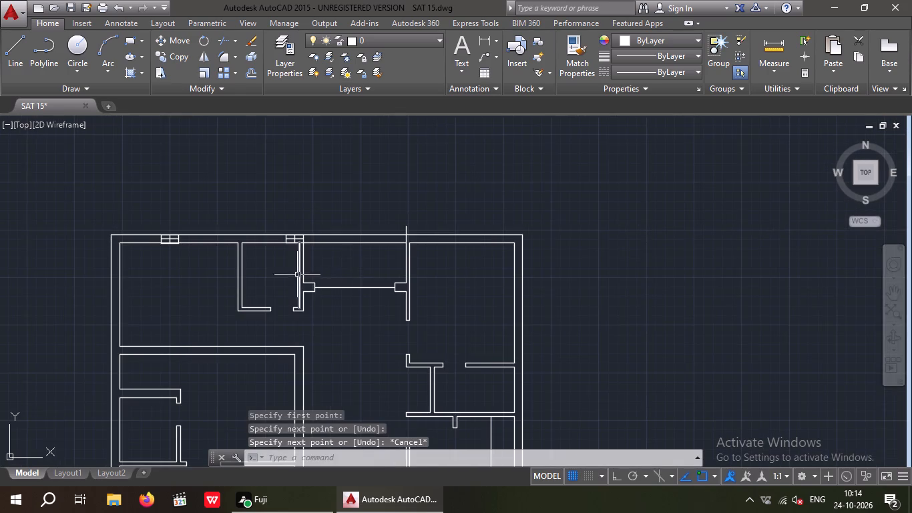
middle_drag(297, 275, 379, 265)
scroll(380, 268, down, 3)
middle_drag(349, 265, 434, 285)
scroll(453, 281, down, 2)
middle_drag(240, 250, 407, 240)
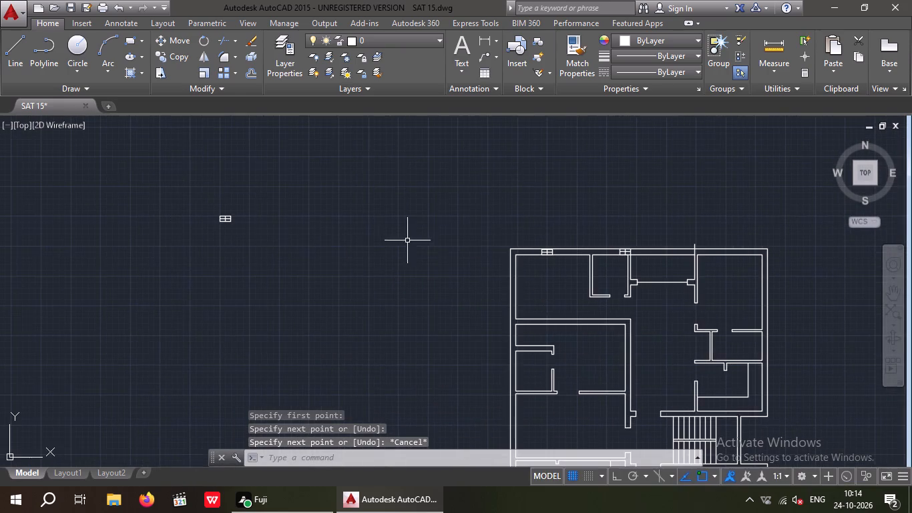
scroll(215, 195, up, 3)
drag(338, 211, 203, 390)
drag(194, 392, 192, 386)
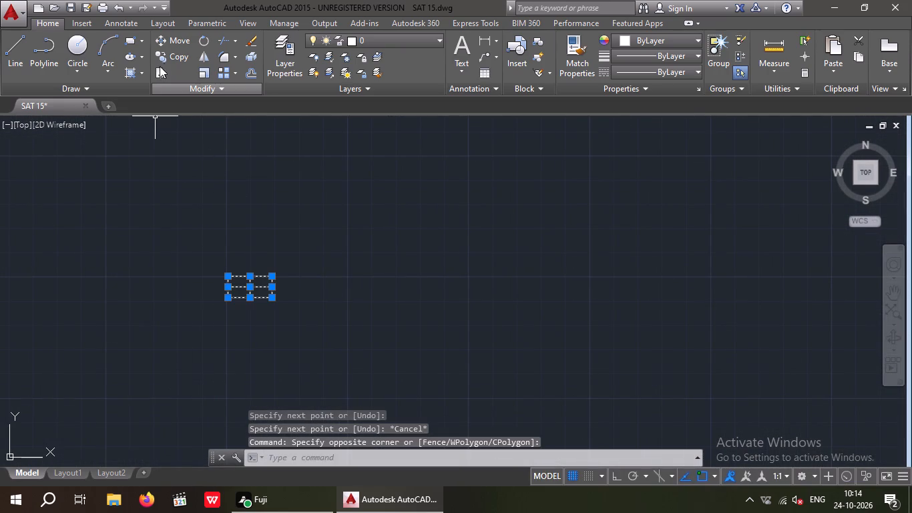
click(170, 53)
scroll(220, 315, up, 3)
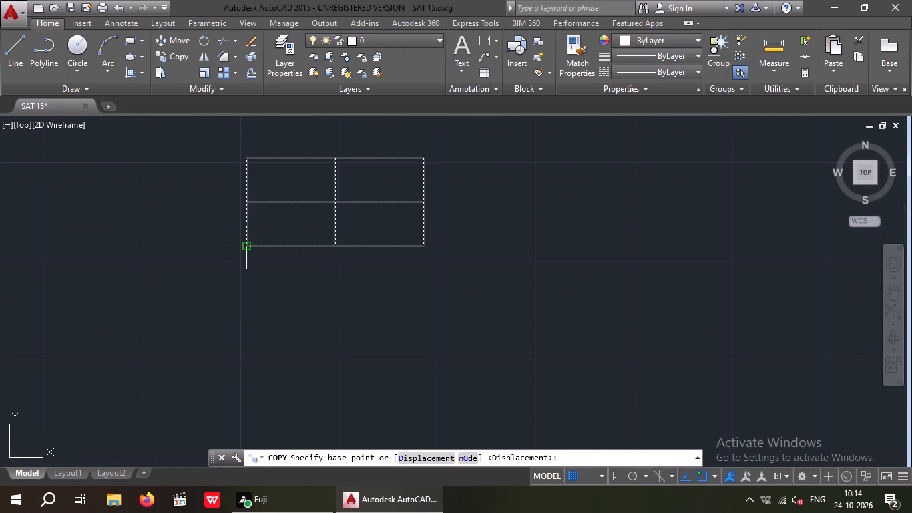
click(248, 247)
scroll(250, 251, down, 4)
middle_drag(421, 279, 0, 361)
scroll(259, 298, down, 3)
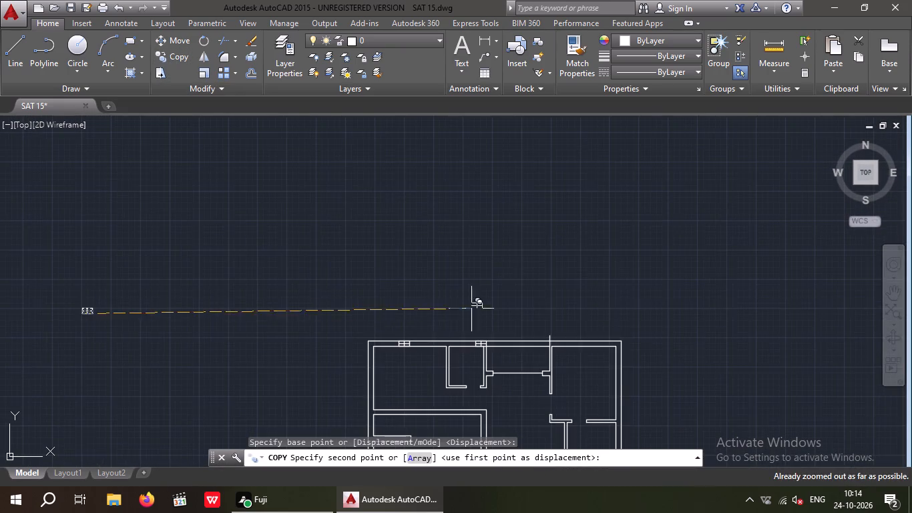
middle_drag(471, 308, 297, 294)
scroll(505, 339, up, 4)
scroll(432, 297, up, 3)
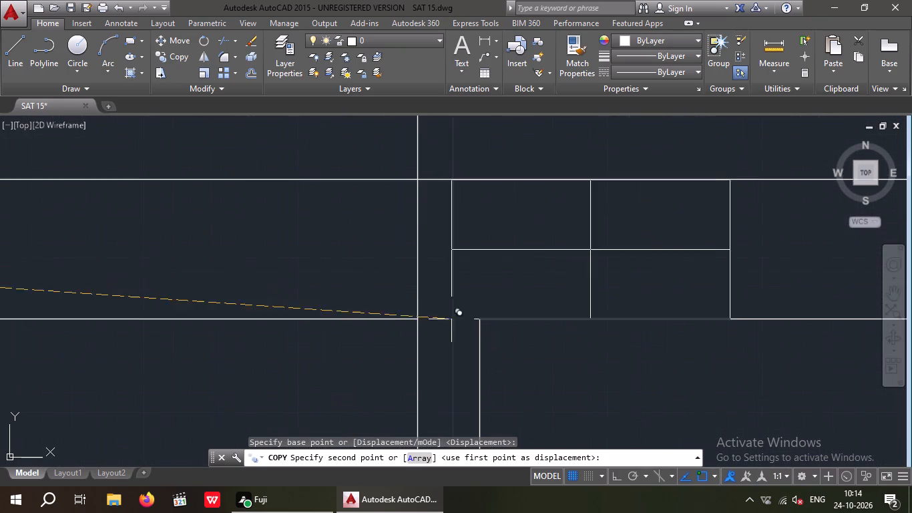
click(415, 319)
scroll(429, 293, down, 4)
key(Escape)
Erase the vertical guide line at the west end of the third column in the north wall.
scroll(513, 329, down, 1)
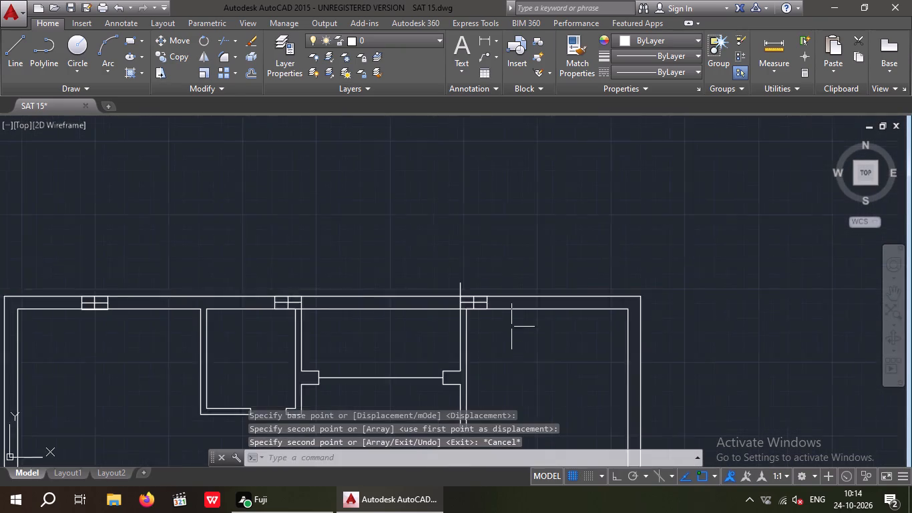
middle_drag(489, 325, 319, 294)
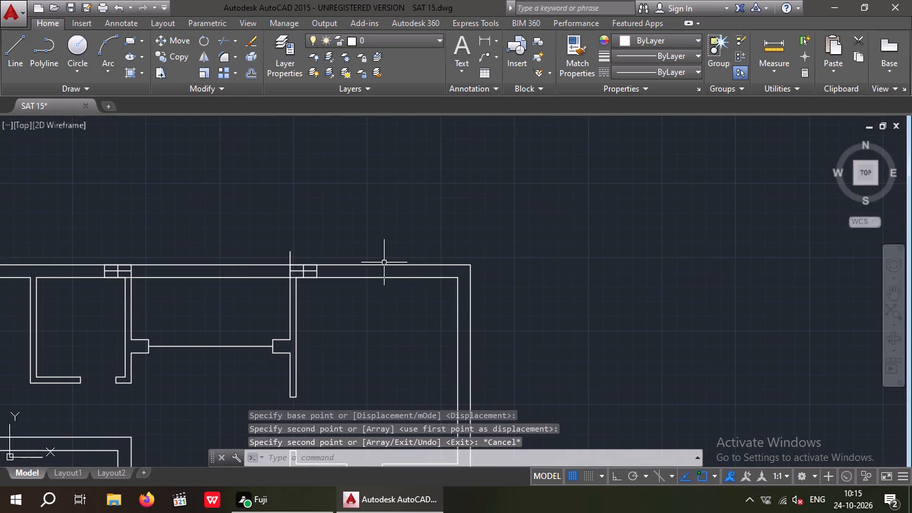
scroll(407, 248, down, 3)
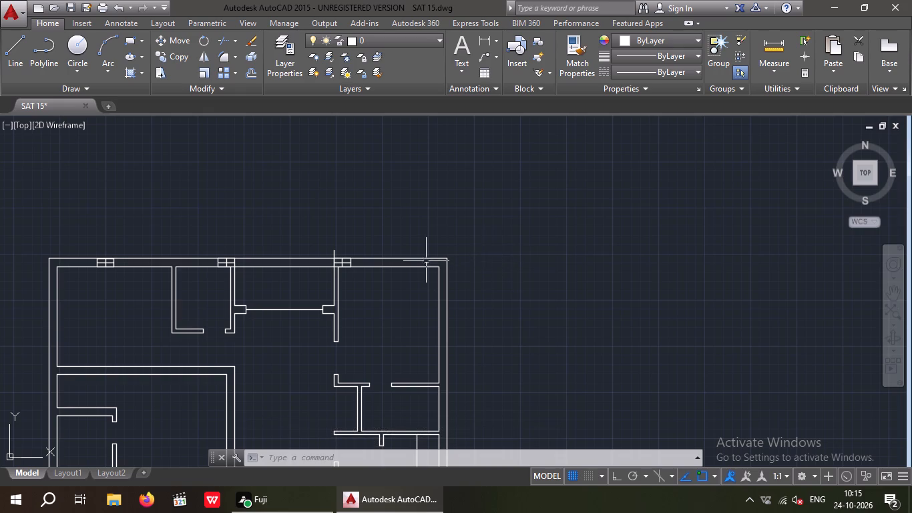
scroll(425, 262, up, 1)
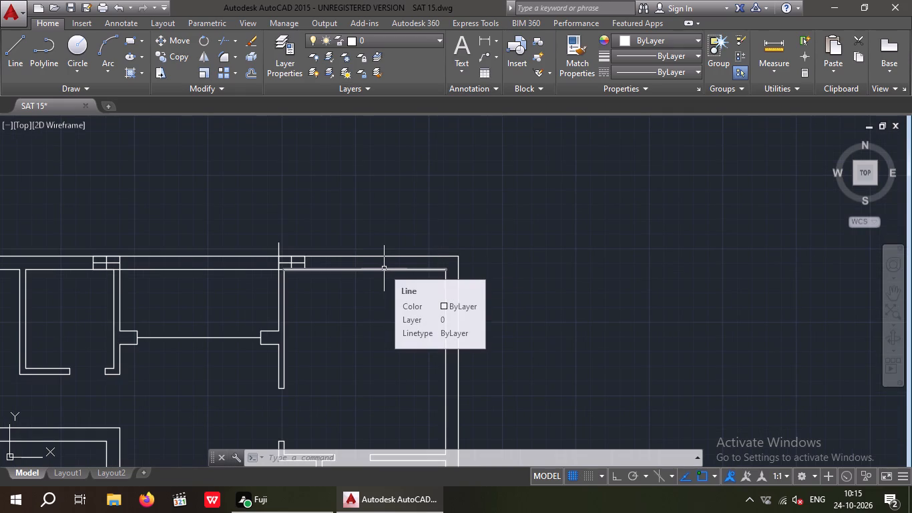
scroll(358, 267, down, 1)
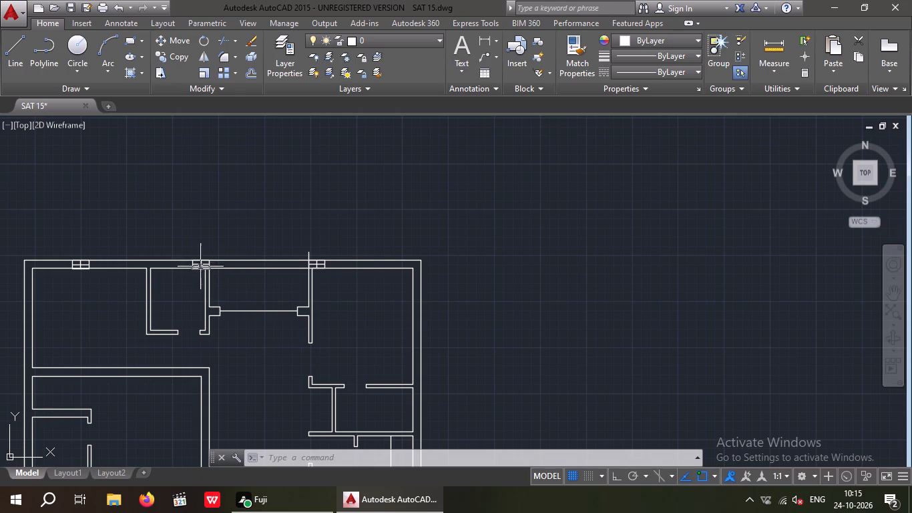
scroll(324, 265, up, 4)
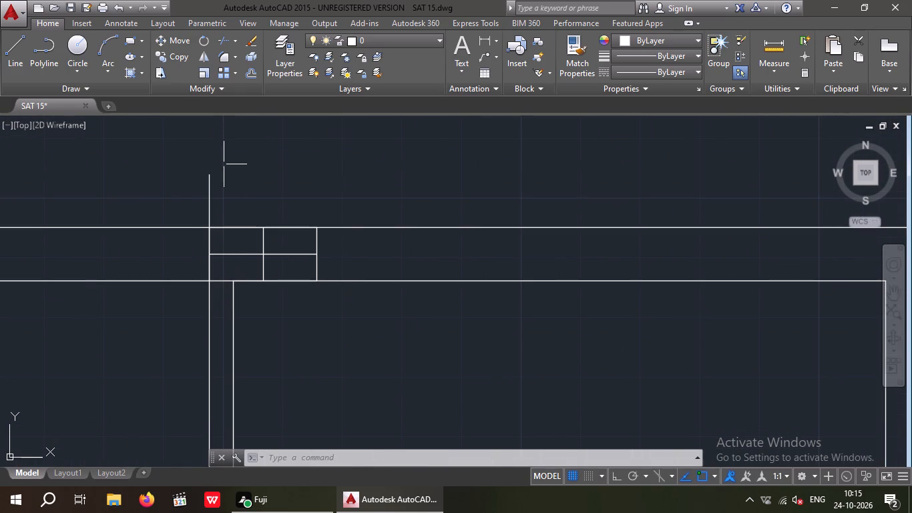
drag(238, 174, 184, 195)
click(170, 198)
key(Delete)
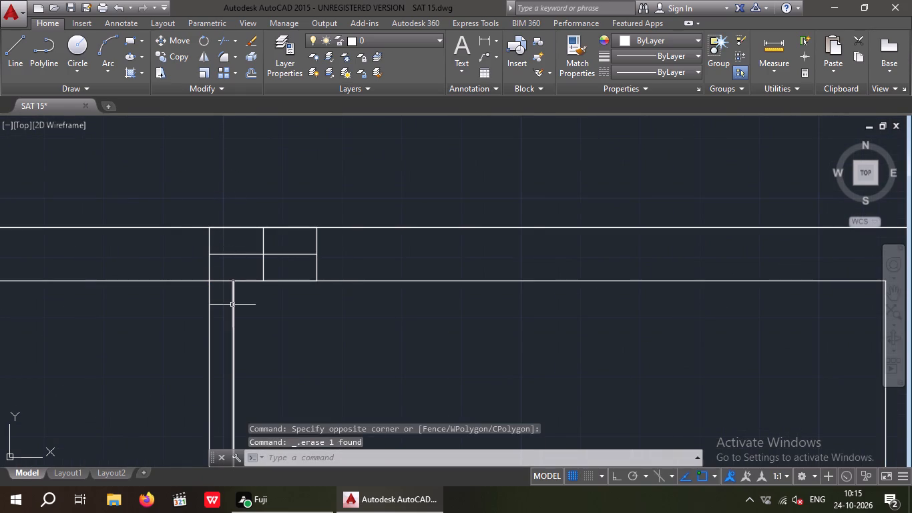
Draw a short horizontal line across the partition beneath the third north-wall column, just south of the wall's inner face.
key(l)
key(space)
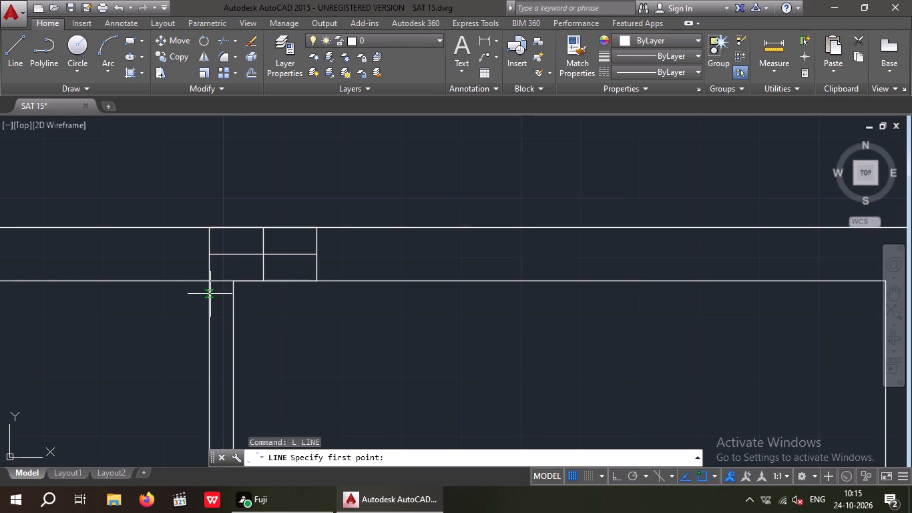
scroll(212, 279, up, 2)
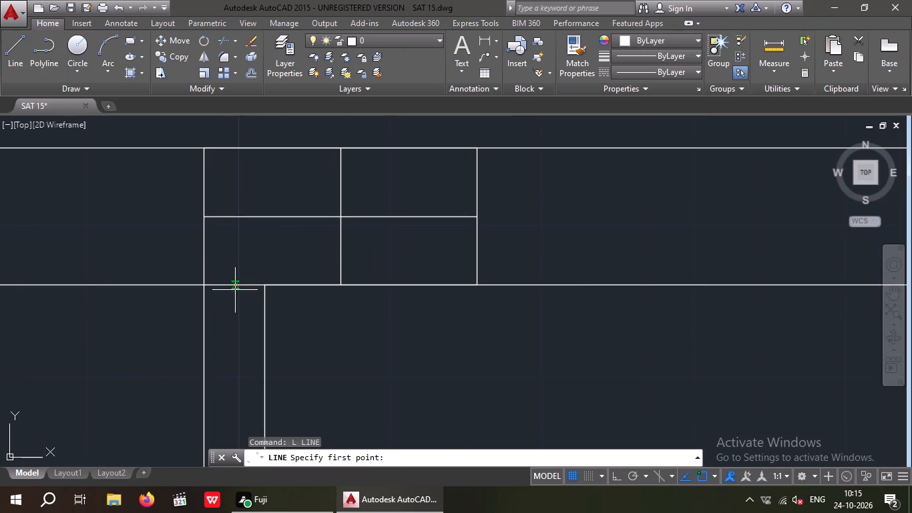
click(204, 321)
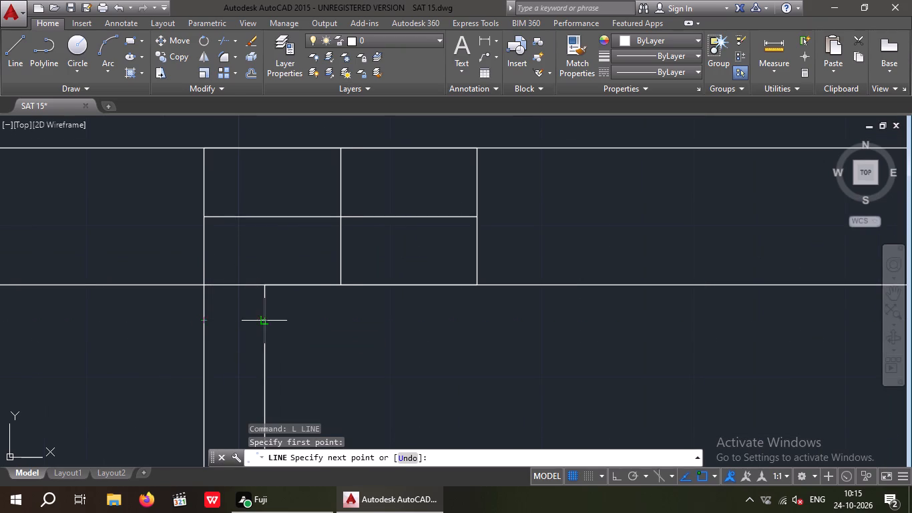
click(261, 320)
key(space)
Draw a vertical centre guide line, with Ortho on, from the short line's midpoint up past the north wall.
key(space)
click(233, 319)
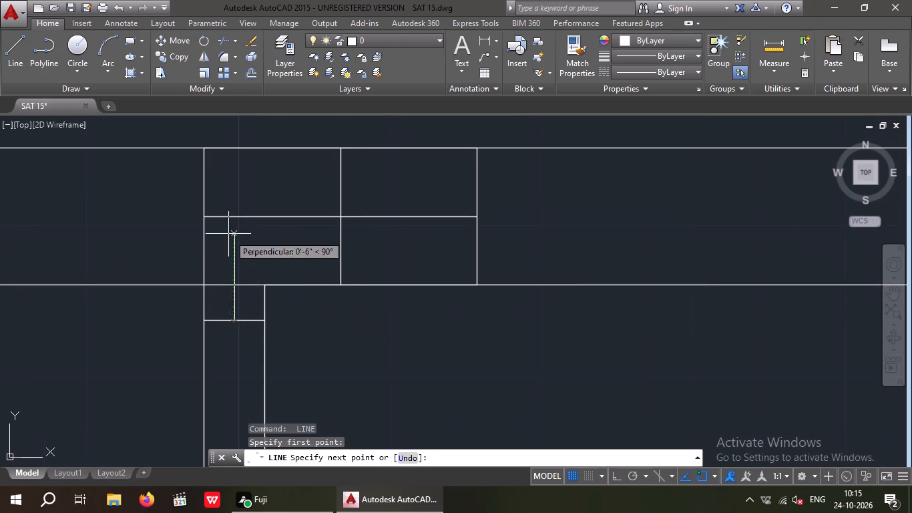
scroll(228, 232, down, 2)
middle_drag(228, 230, 230, 397)
scroll(232, 293, up, 1)
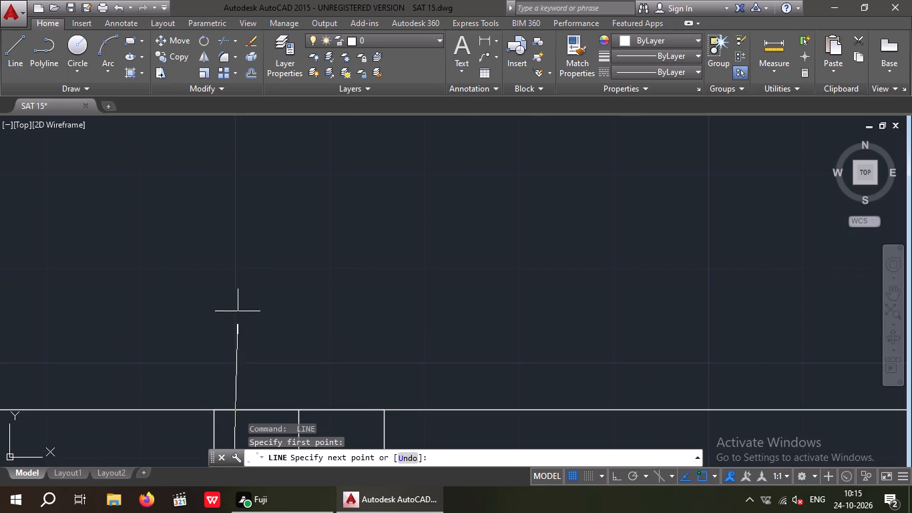
scroll(228, 291, down, 1)
middle_drag(241, 240, 244, 224)
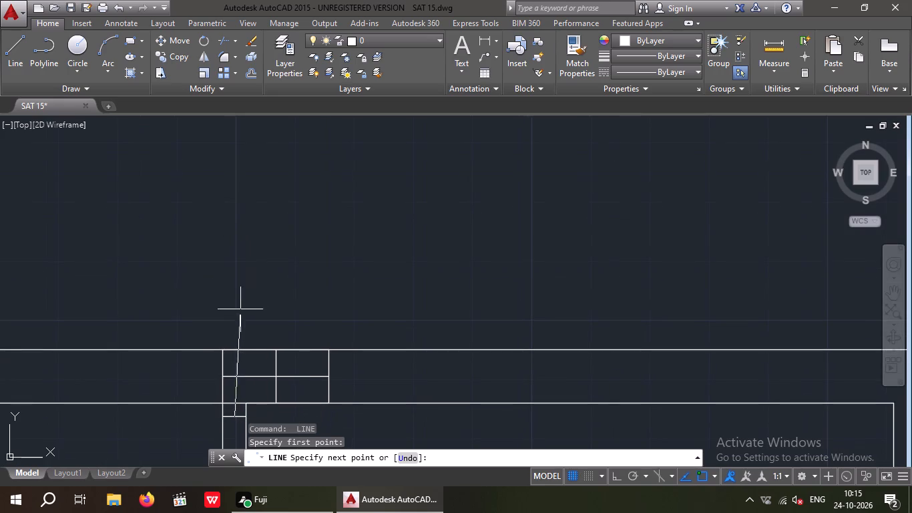
drag(614, 479, 606, 464)
click(280, 211)
key(Escape)
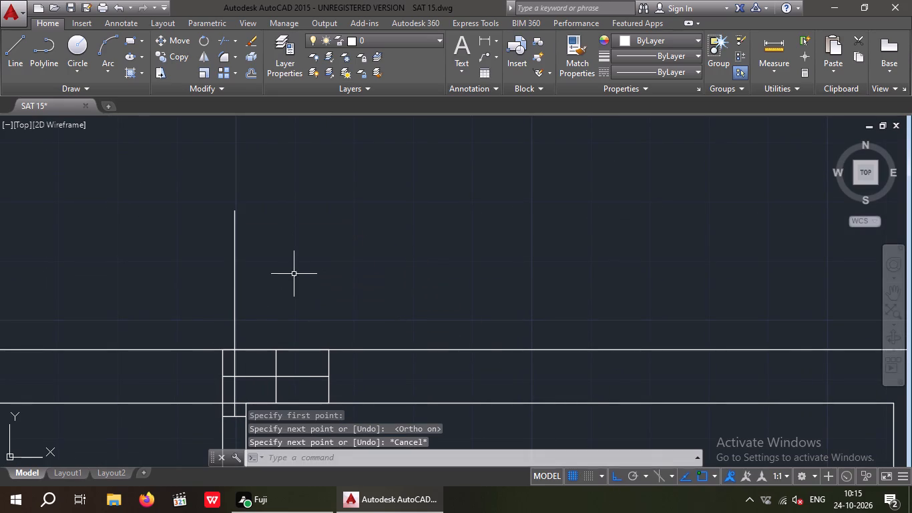
Move the third north-wall column rectangle west by its centre onto the partition's vertical centre guide line.
middle_drag(294, 274, 311, 230)
scroll(308, 307, up, 2)
scroll(313, 306, down, 2)
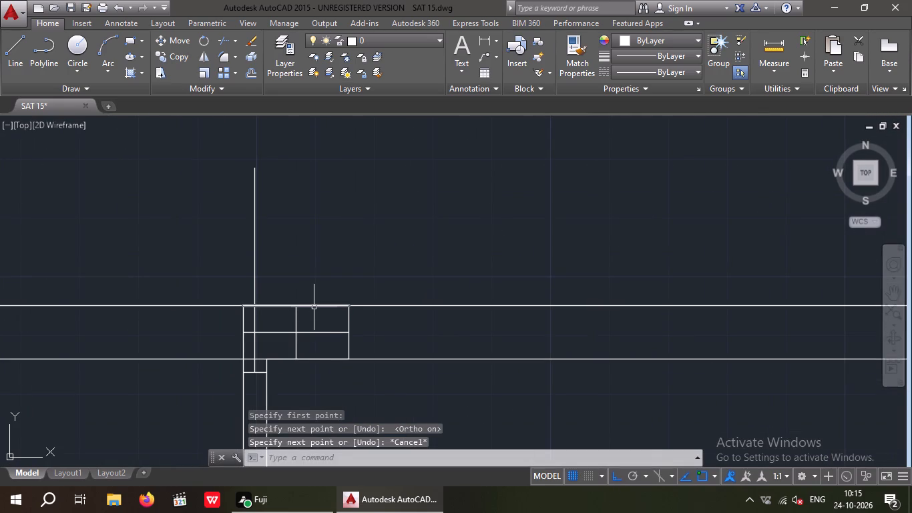
click(314, 307)
click(320, 360)
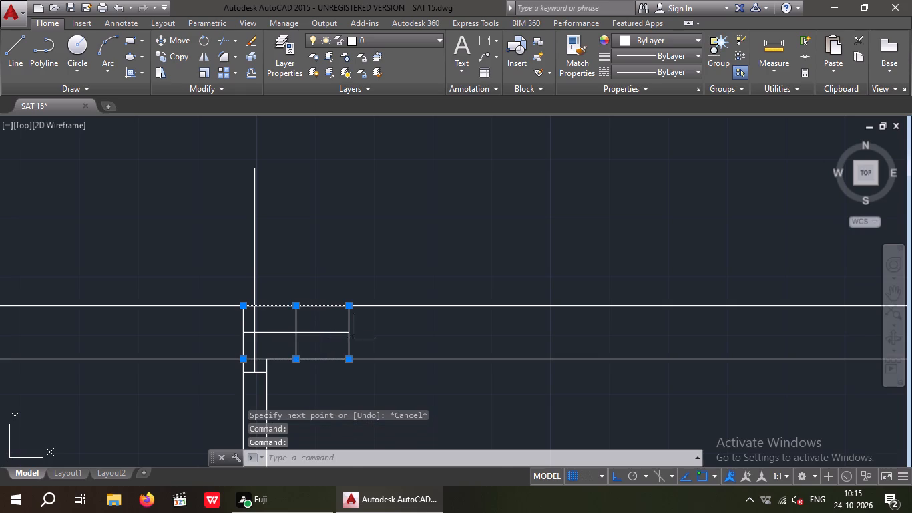
drag(364, 329, 322, 341)
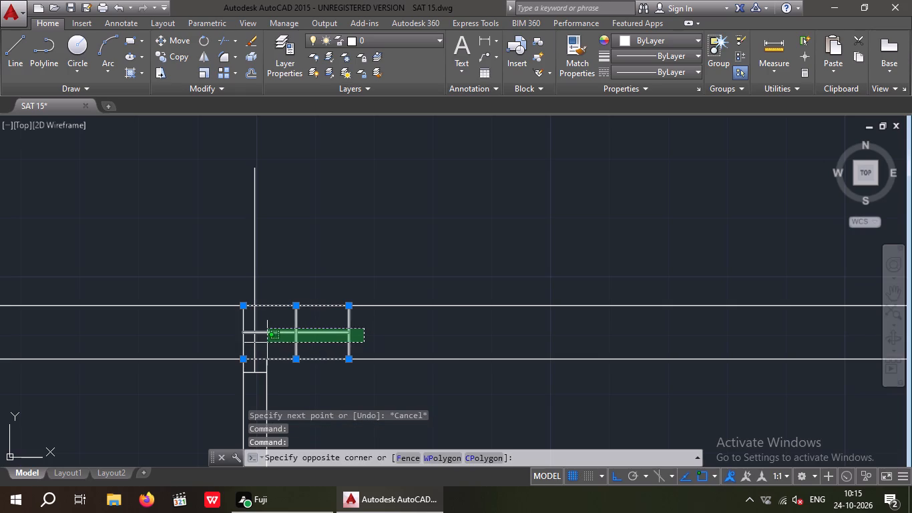
click(267, 342)
scroll(250, 333, up, 3)
drag(230, 290, 182, 313)
click(168, 316)
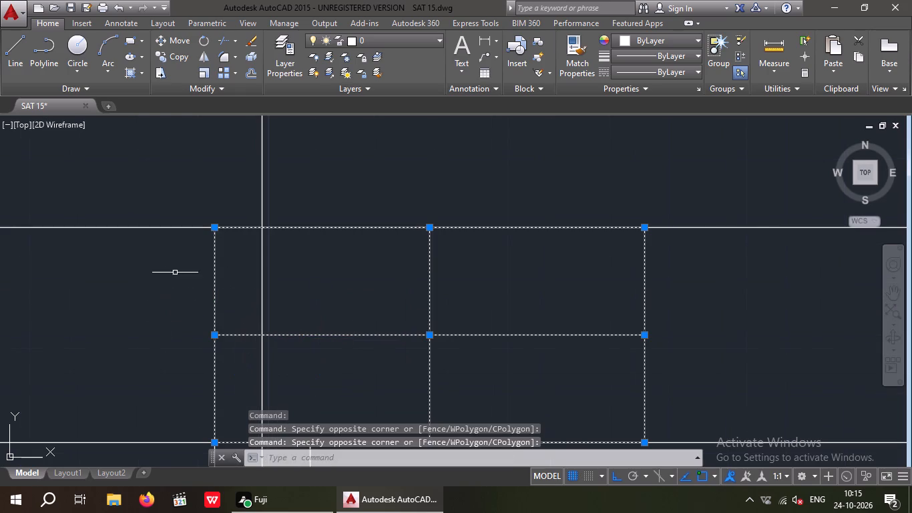
click(172, 41)
scroll(391, 214, down, 3)
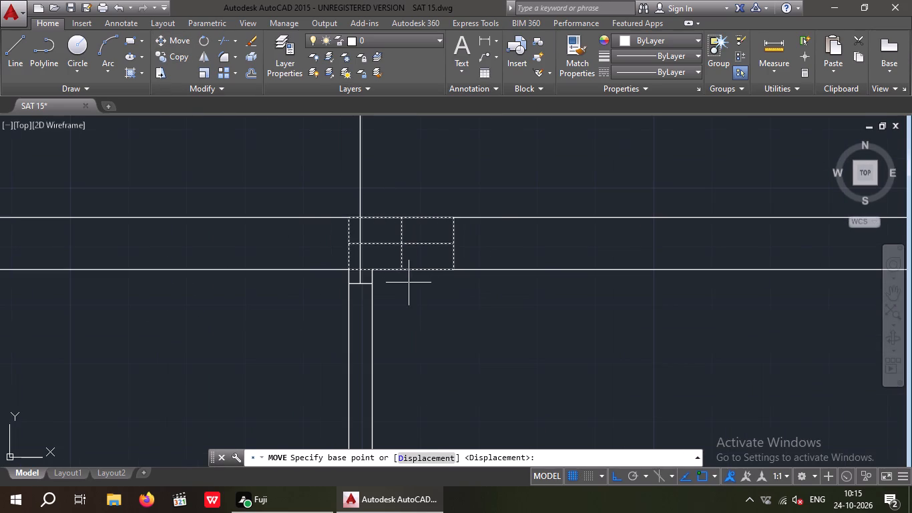
click(404, 242)
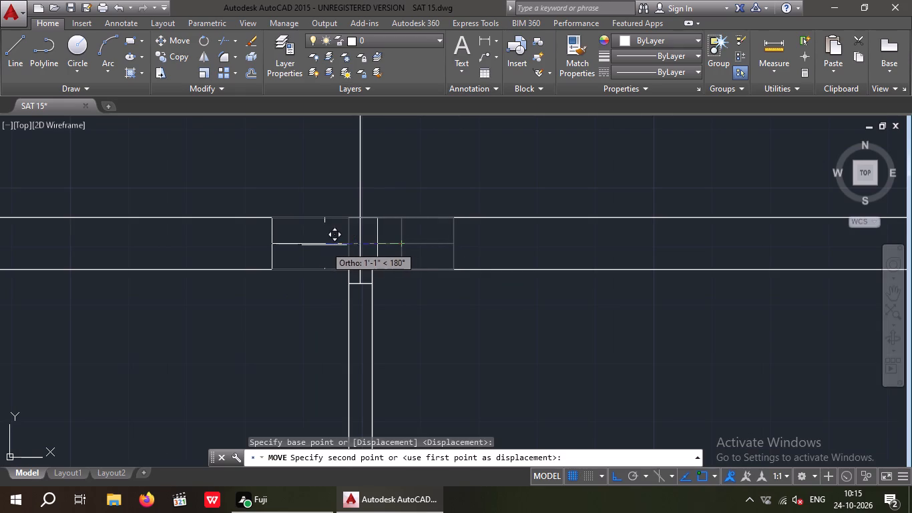
click(361, 242)
key(Escape)
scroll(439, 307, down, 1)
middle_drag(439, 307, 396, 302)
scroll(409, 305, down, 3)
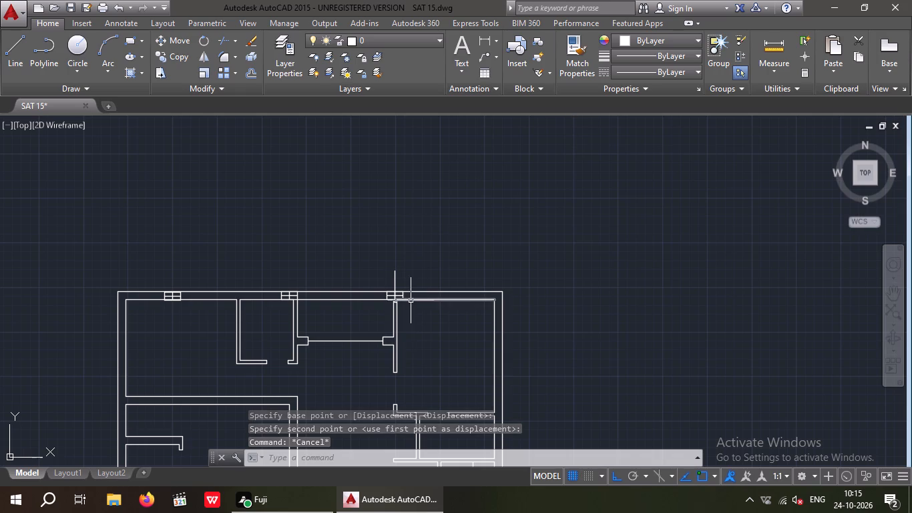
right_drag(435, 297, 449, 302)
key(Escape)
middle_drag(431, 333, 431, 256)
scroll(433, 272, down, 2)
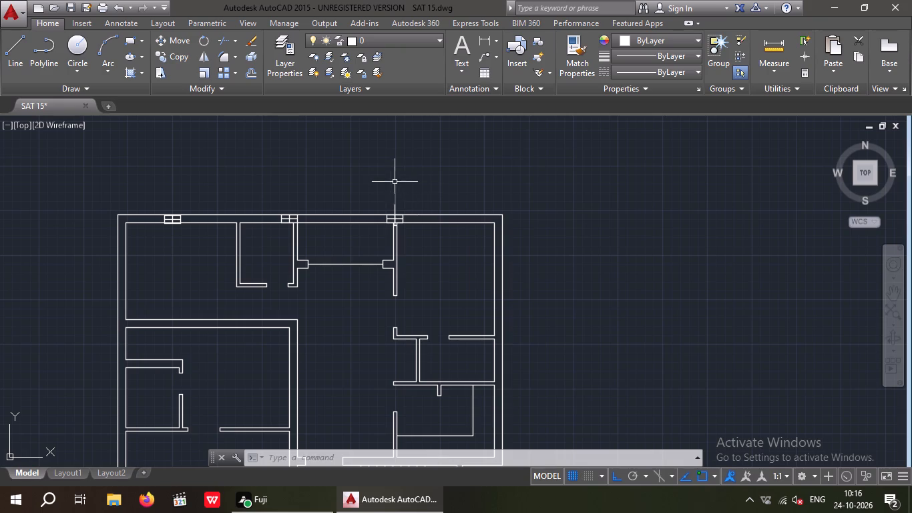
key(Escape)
Copy the original column rectangle by its centre, with Ortho off, to the free space just north of the plan's northeast corner.
scroll(230, 144, down, 4)
middle_drag(232, 158, 236, 166)
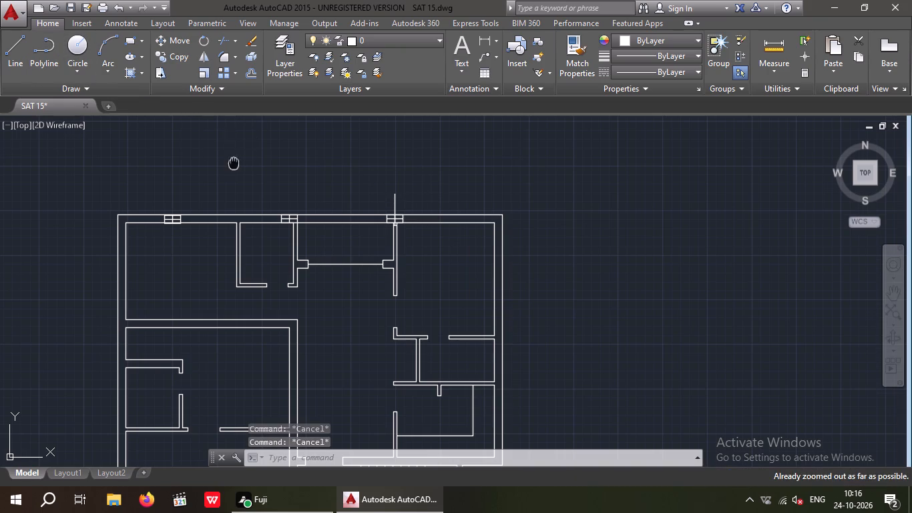
middle_drag(236, 166, 292, 255)
scroll(260, 218, down, 4)
scroll(193, 248, down, 1)
middle_drag(193, 248, 372, 203)
scroll(378, 201, down, 3)
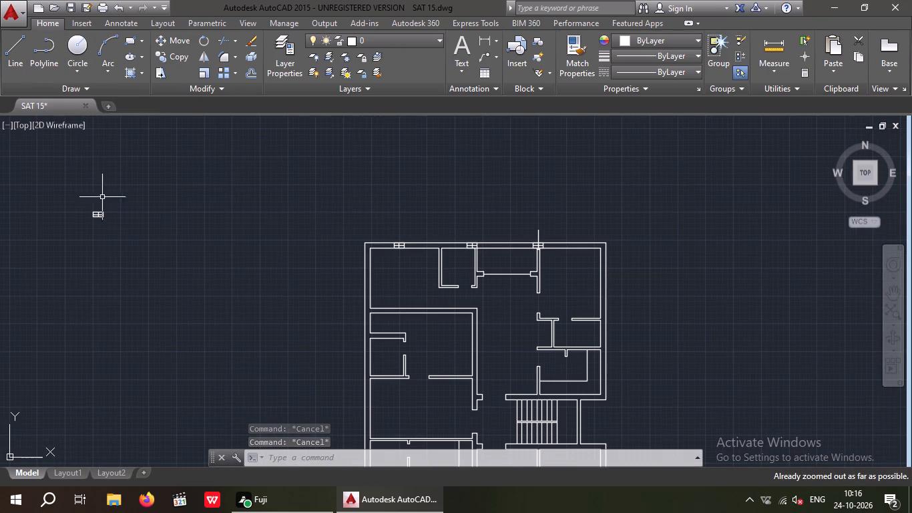
drag(139, 204, 99, 218)
click(55, 226)
click(175, 57)
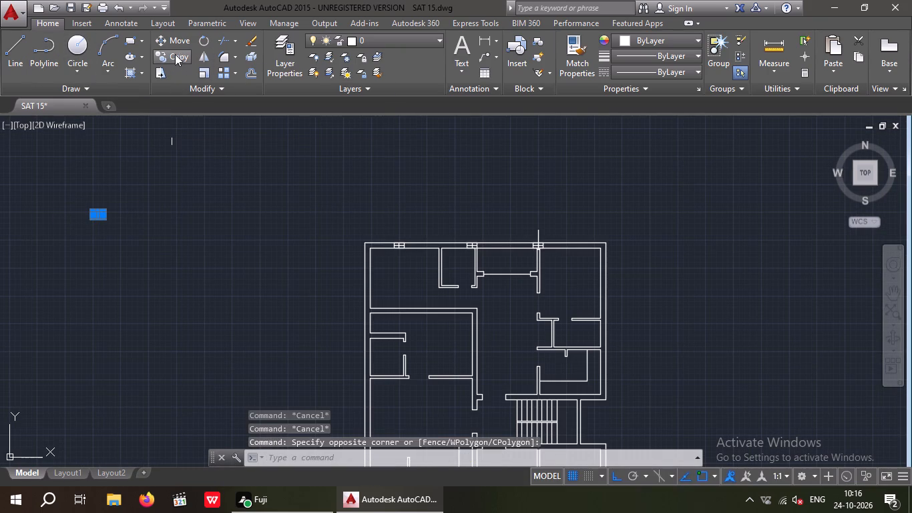
scroll(103, 221, up, 3)
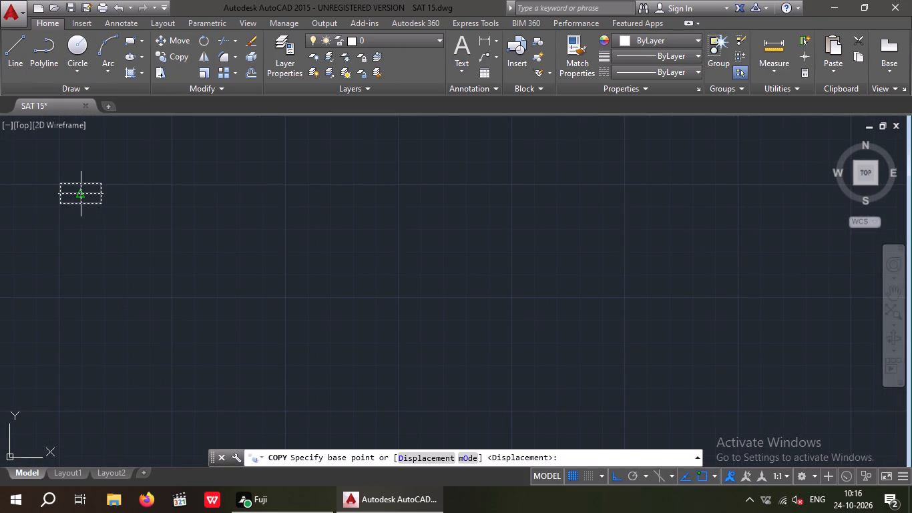
click(79, 194)
scroll(259, 198, down, 3)
middle_drag(367, 220, 57, 267)
scroll(571, 295, up, 1)
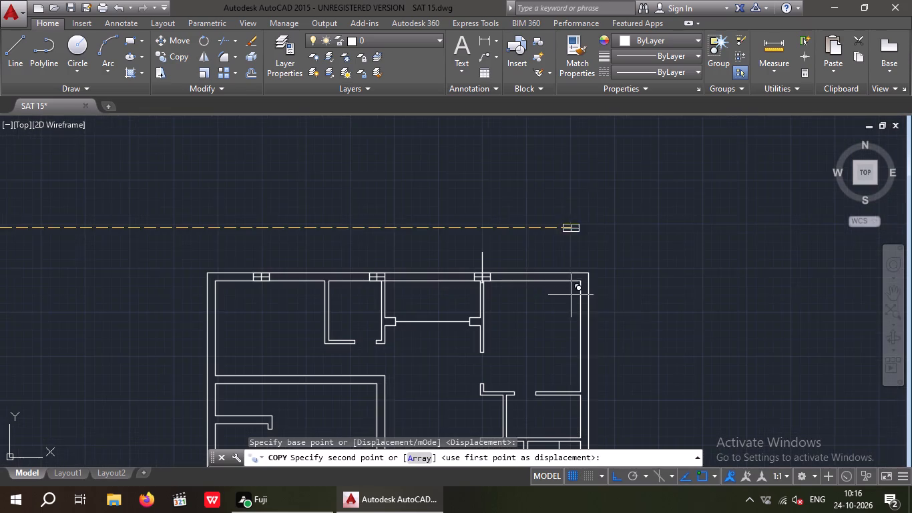
drag(621, 480, 618, 473)
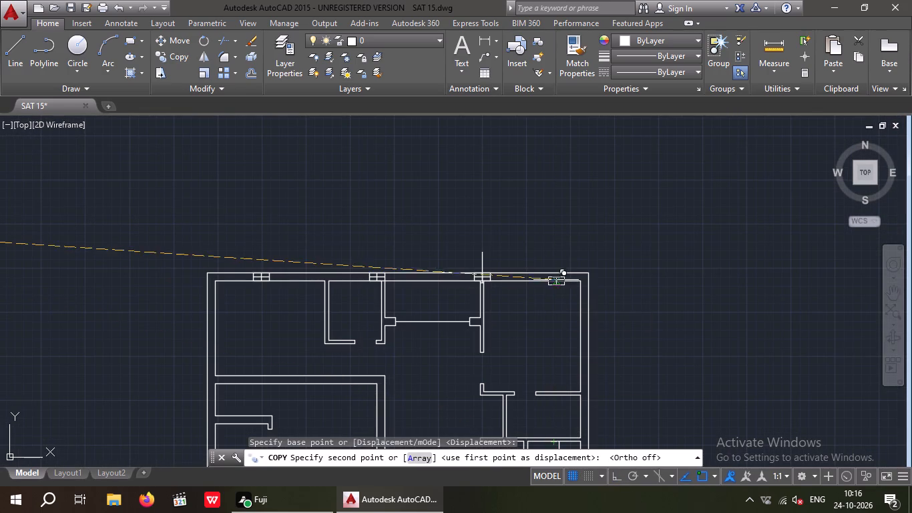
scroll(557, 281, up, 4)
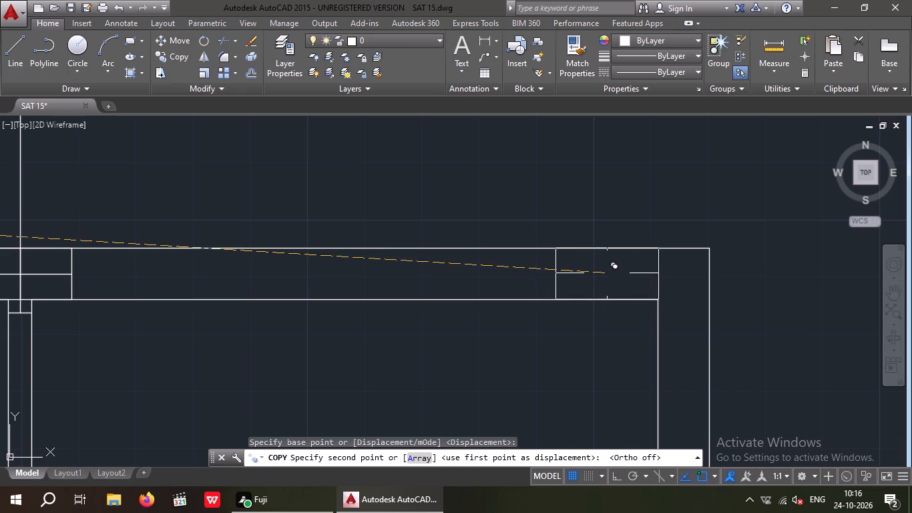
scroll(603, 273, up, 4)
middle_drag(612, 264, 367, 120)
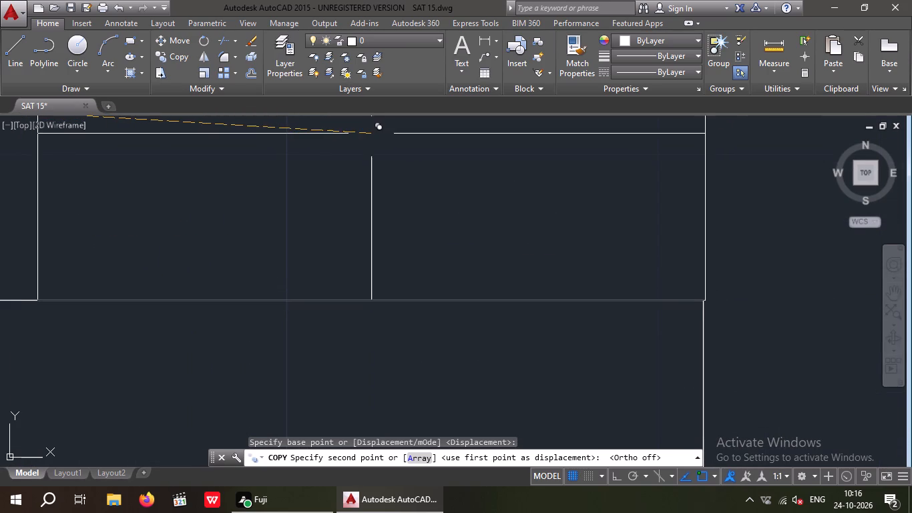
scroll(352, 173, down, 5)
middle_drag(338, 207, 322, 336)
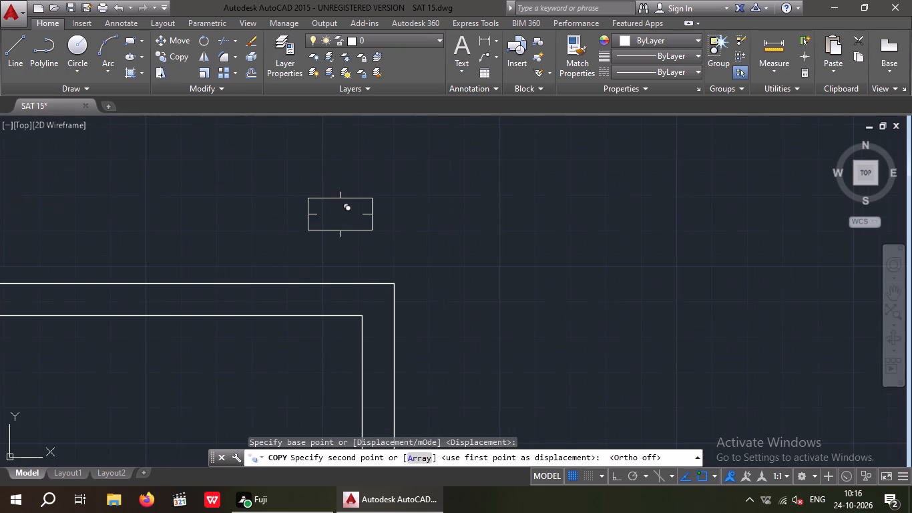
click(345, 208)
key(Escape)
Draw a vertical guide line from the inner northeast wall corner up past the north wall's outer face.
key(l)
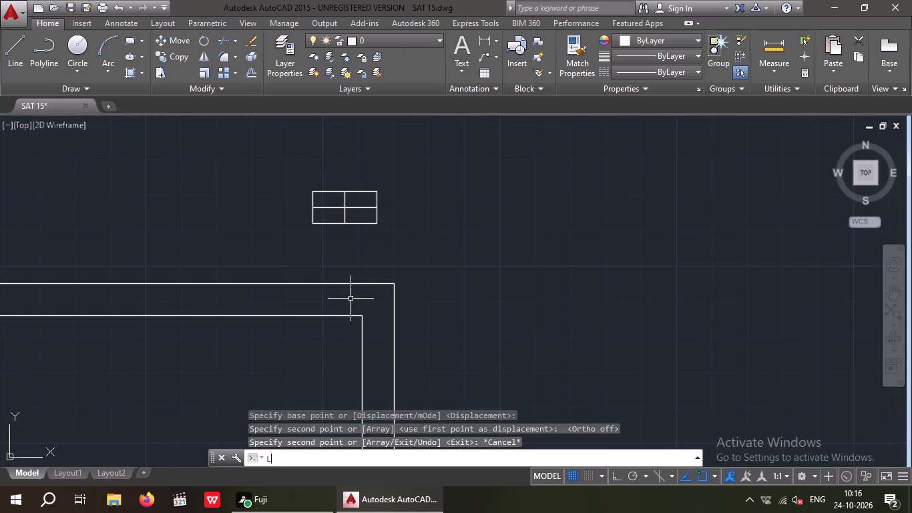
key(space)
scroll(369, 298, up, 1)
drag(361, 325, 371, 291)
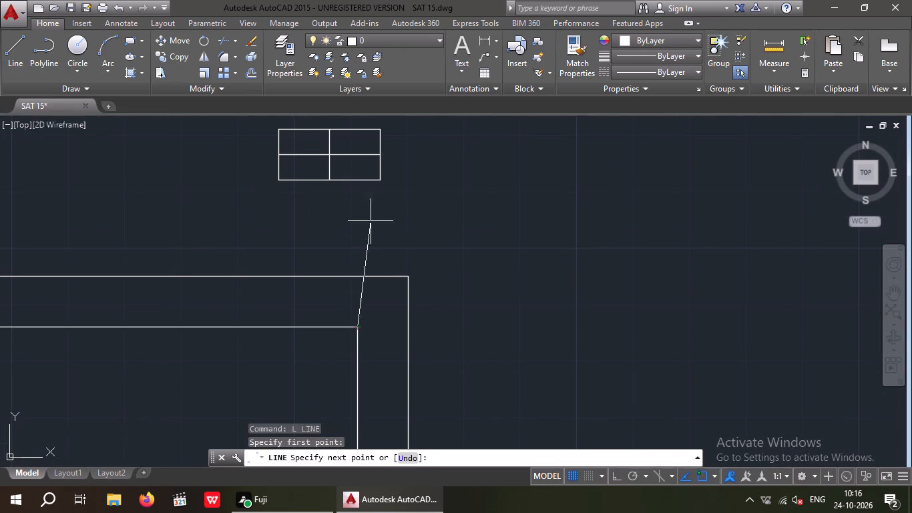
click(363, 233)
key(Escape)
Move the new column rectangle by its southeast corner to the inner northeast wall corner, placing it within the north wall.
middle_drag(404, 218, 405, 226)
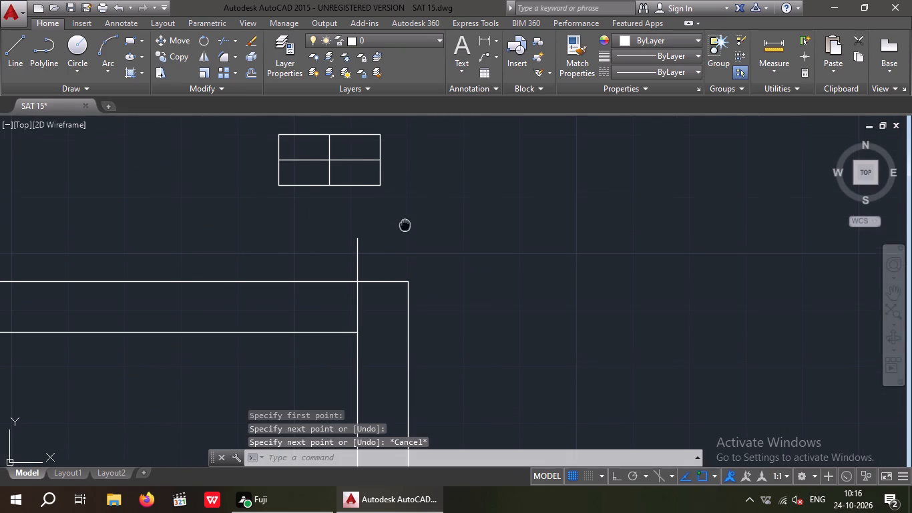
middle_drag(405, 226, 406, 228)
drag(401, 140, 390, 149)
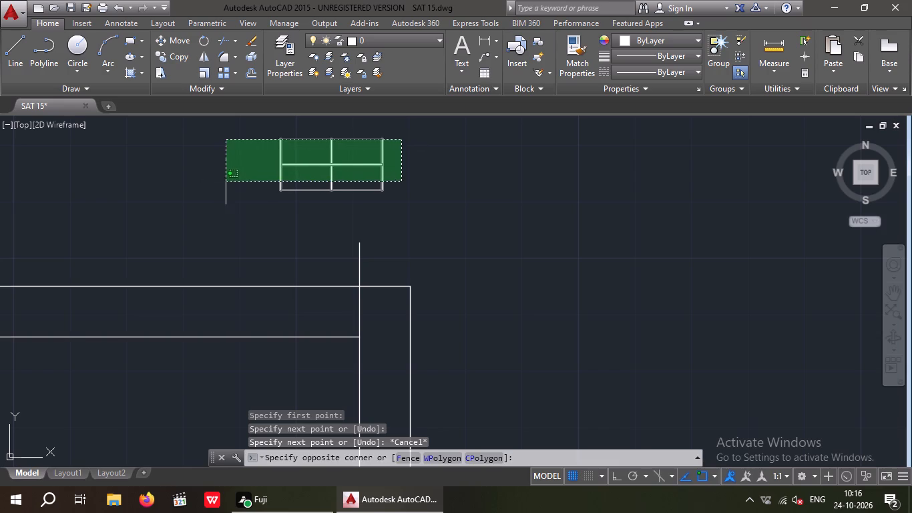
drag(226, 182, 232, 184)
drag(410, 141, 397, 141)
click(266, 145)
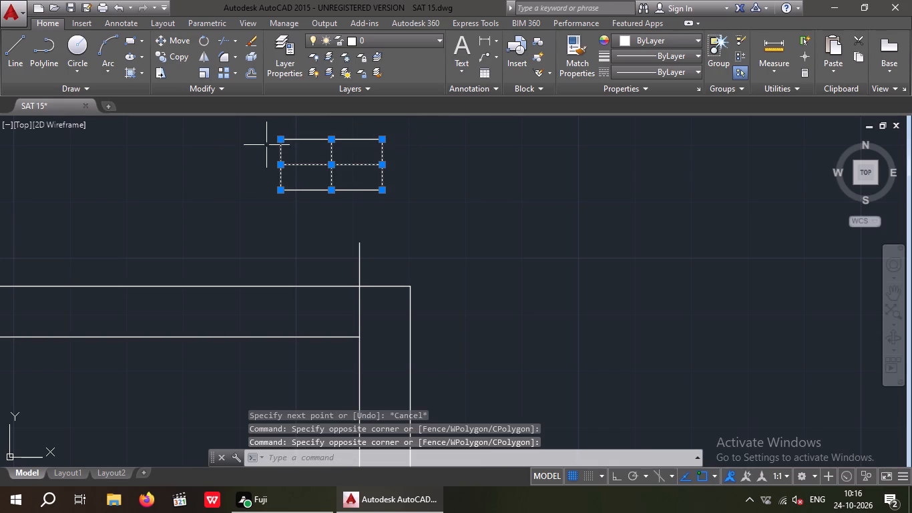
drag(405, 206, 399, 196)
click(364, 129)
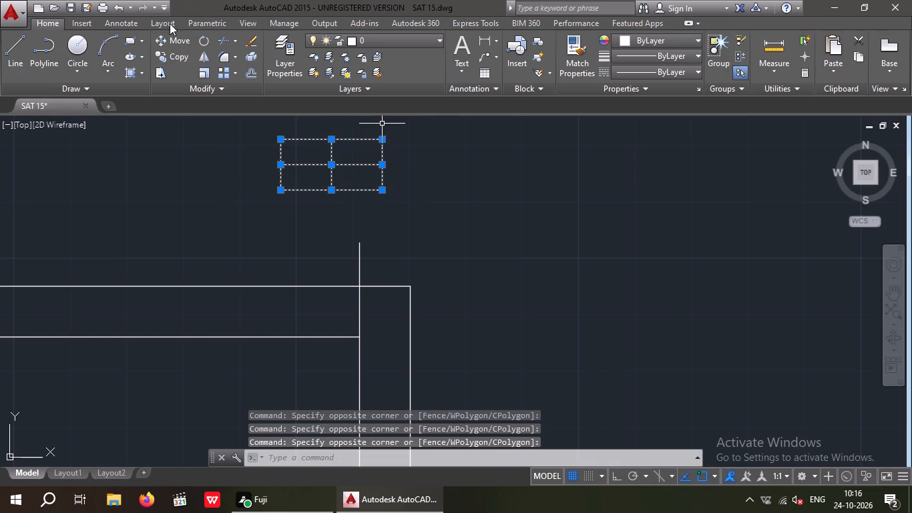
click(178, 42)
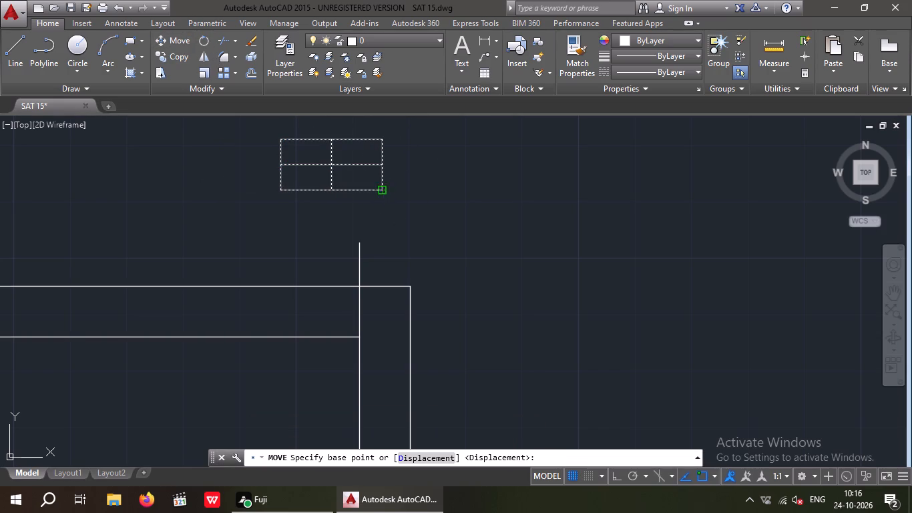
click(383, 188)
scroll(351, 338, up, 3)
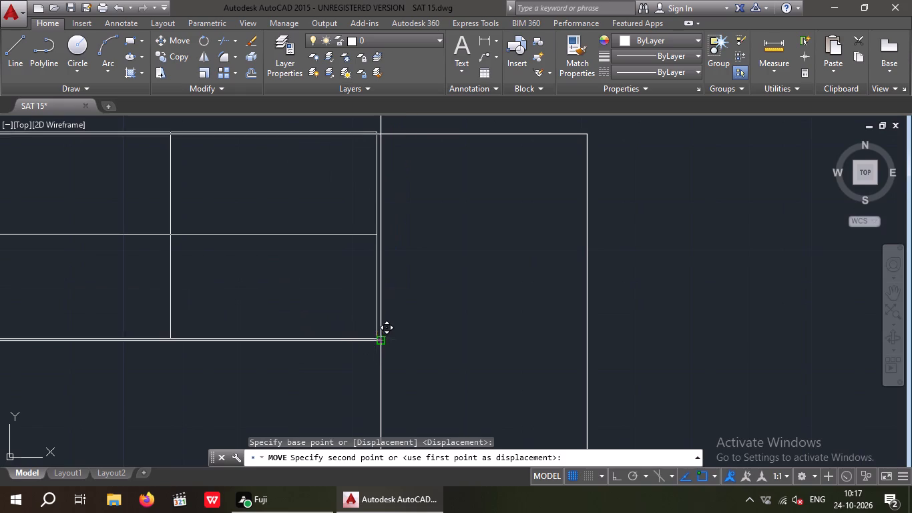
click(380, 341)
key(Escape)
Erase the vertical guide line at the east end of the northeast column.
scroll(411, 278, down, 1)
middle_drag(413, 285, 413, 348)
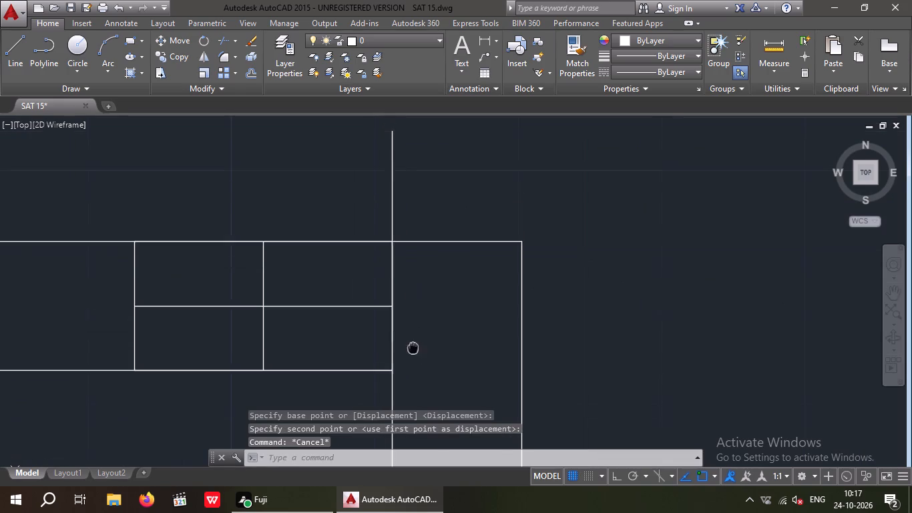
middle_drag(413, 348, 413, 357)
drag(465, 152, 377, 179)
click(326, 188)
key(Delete)
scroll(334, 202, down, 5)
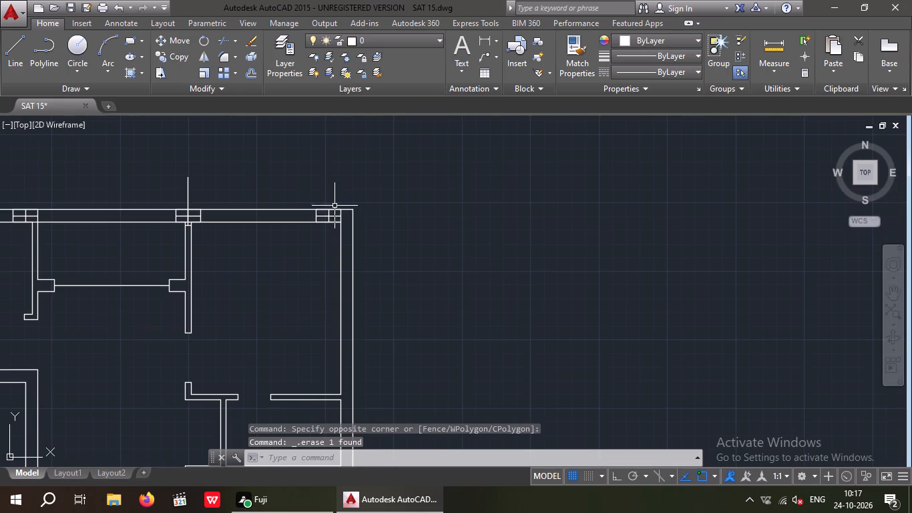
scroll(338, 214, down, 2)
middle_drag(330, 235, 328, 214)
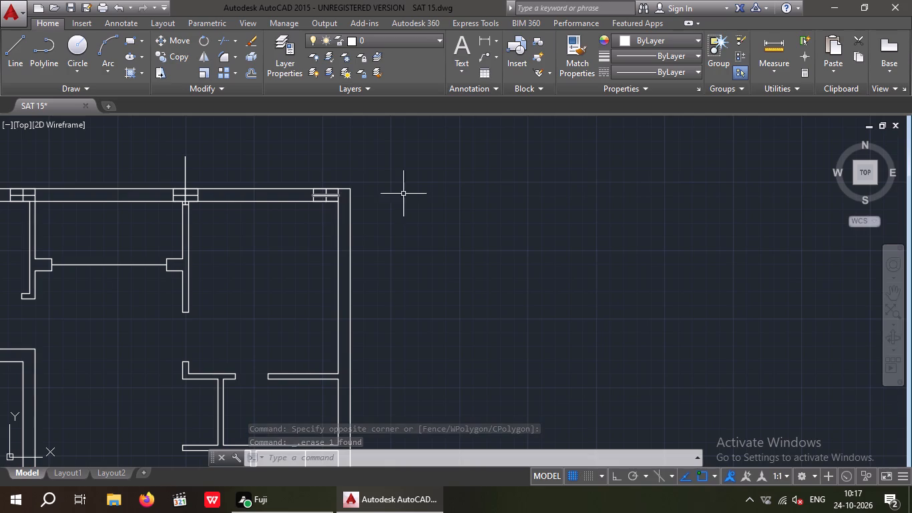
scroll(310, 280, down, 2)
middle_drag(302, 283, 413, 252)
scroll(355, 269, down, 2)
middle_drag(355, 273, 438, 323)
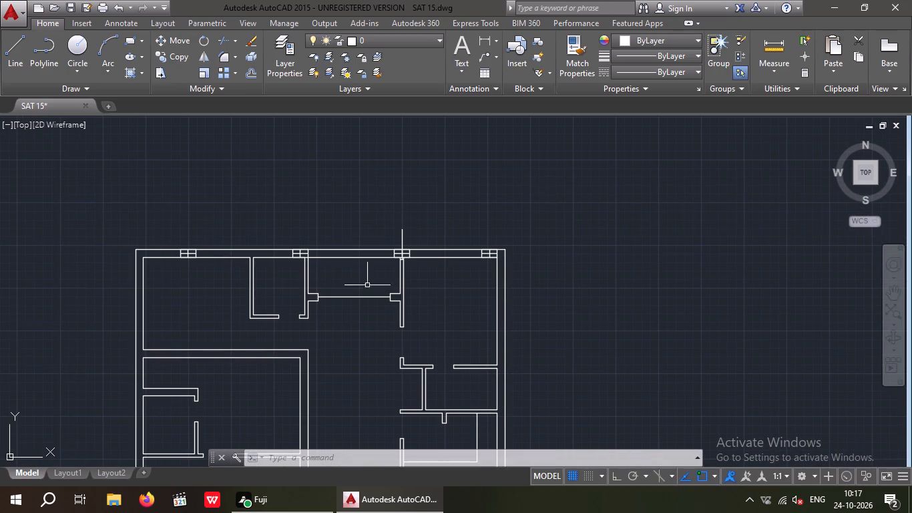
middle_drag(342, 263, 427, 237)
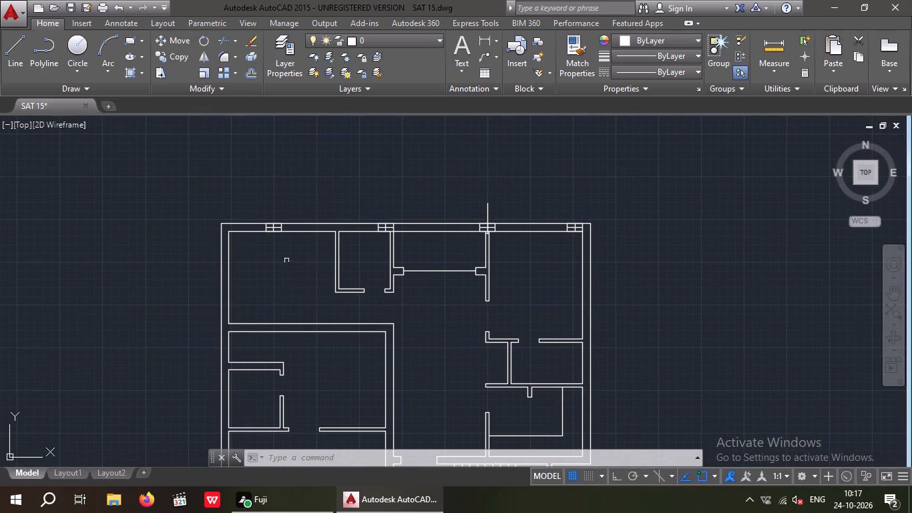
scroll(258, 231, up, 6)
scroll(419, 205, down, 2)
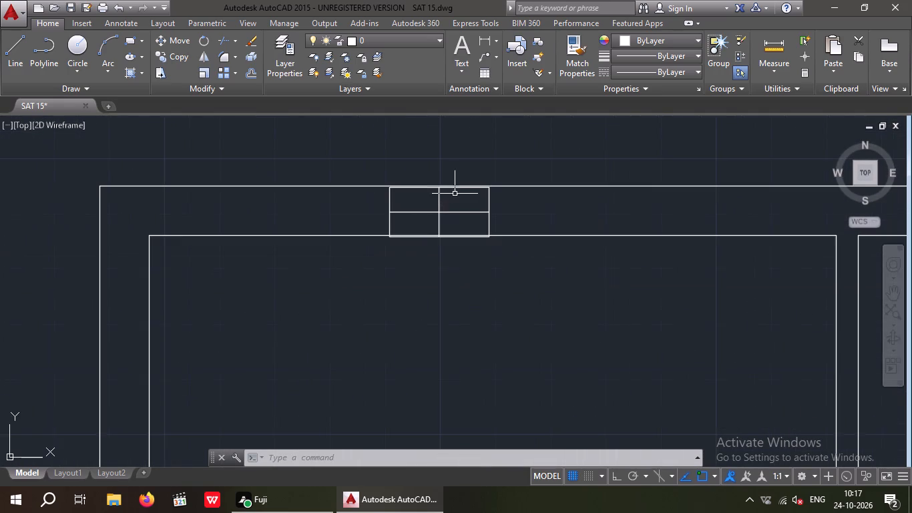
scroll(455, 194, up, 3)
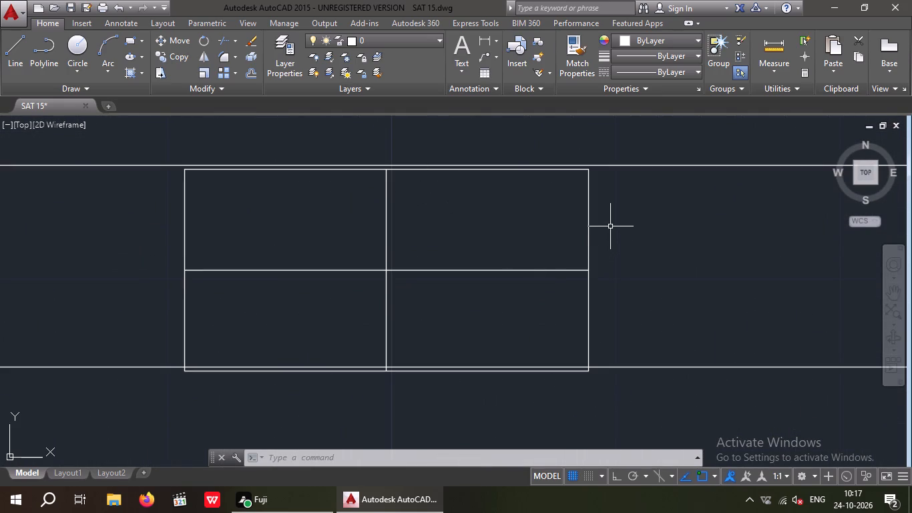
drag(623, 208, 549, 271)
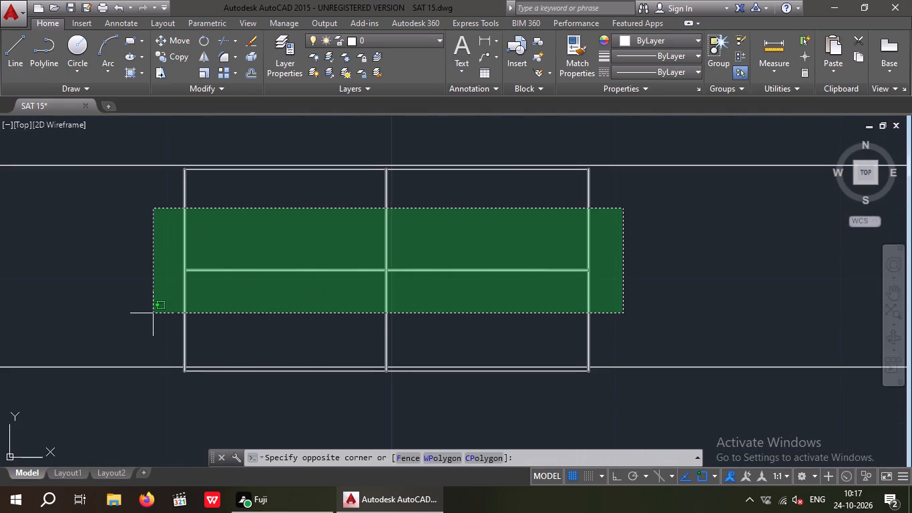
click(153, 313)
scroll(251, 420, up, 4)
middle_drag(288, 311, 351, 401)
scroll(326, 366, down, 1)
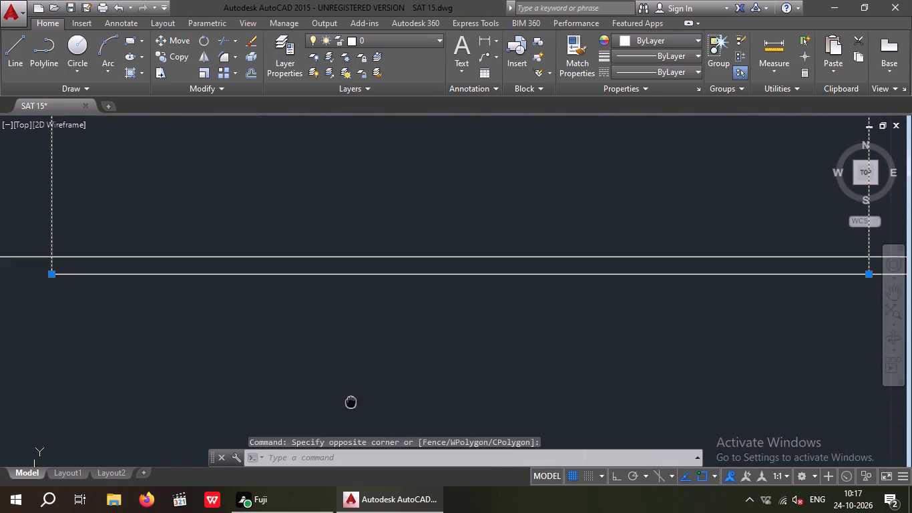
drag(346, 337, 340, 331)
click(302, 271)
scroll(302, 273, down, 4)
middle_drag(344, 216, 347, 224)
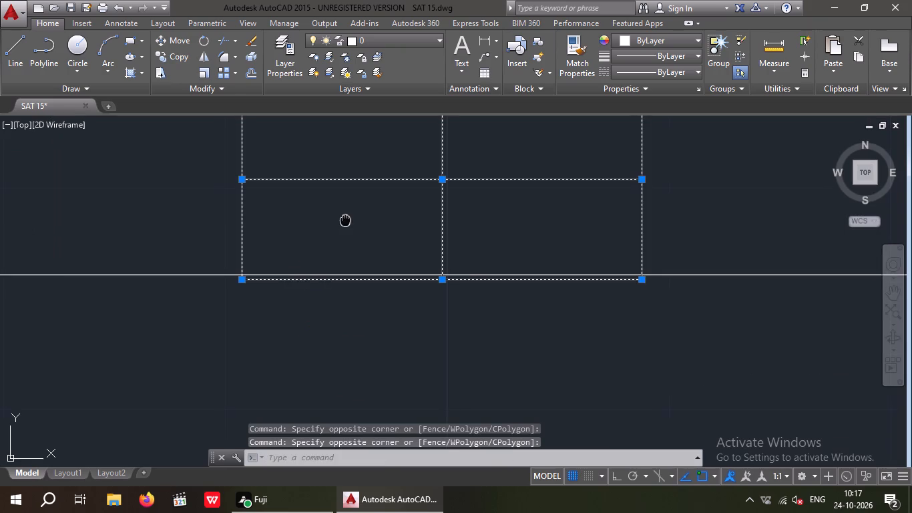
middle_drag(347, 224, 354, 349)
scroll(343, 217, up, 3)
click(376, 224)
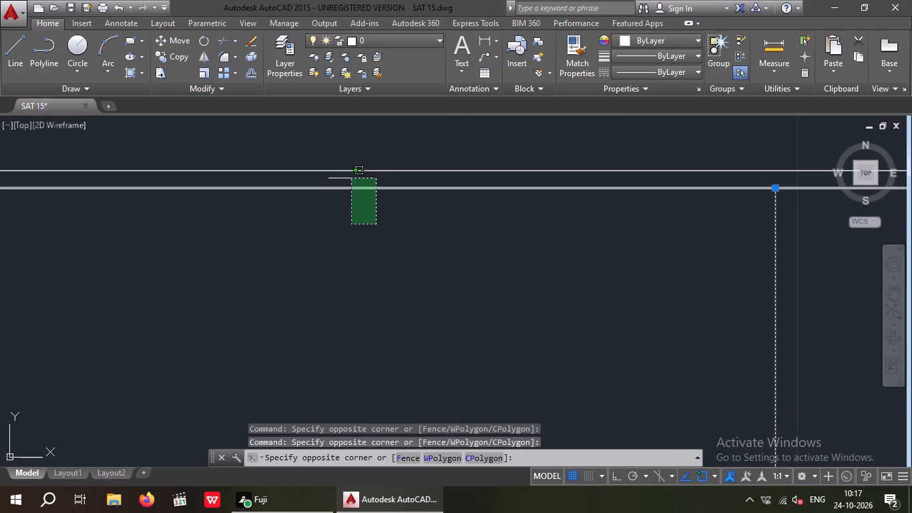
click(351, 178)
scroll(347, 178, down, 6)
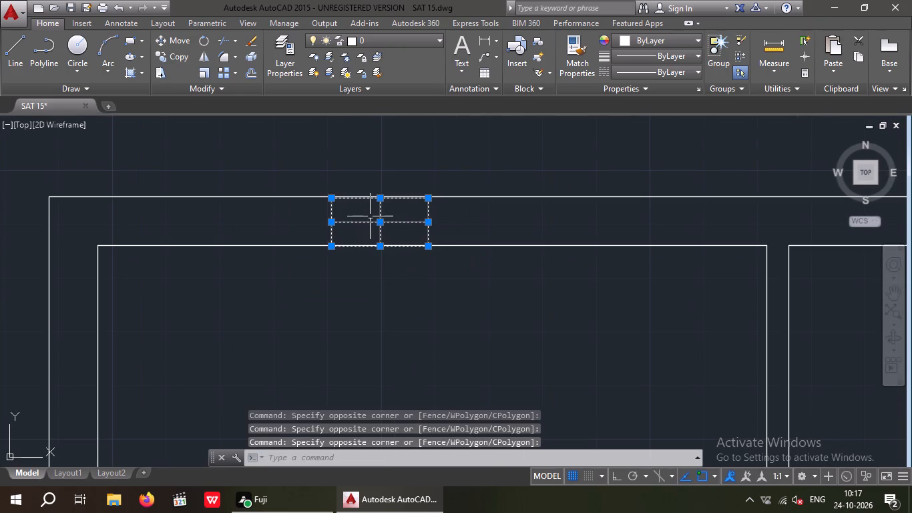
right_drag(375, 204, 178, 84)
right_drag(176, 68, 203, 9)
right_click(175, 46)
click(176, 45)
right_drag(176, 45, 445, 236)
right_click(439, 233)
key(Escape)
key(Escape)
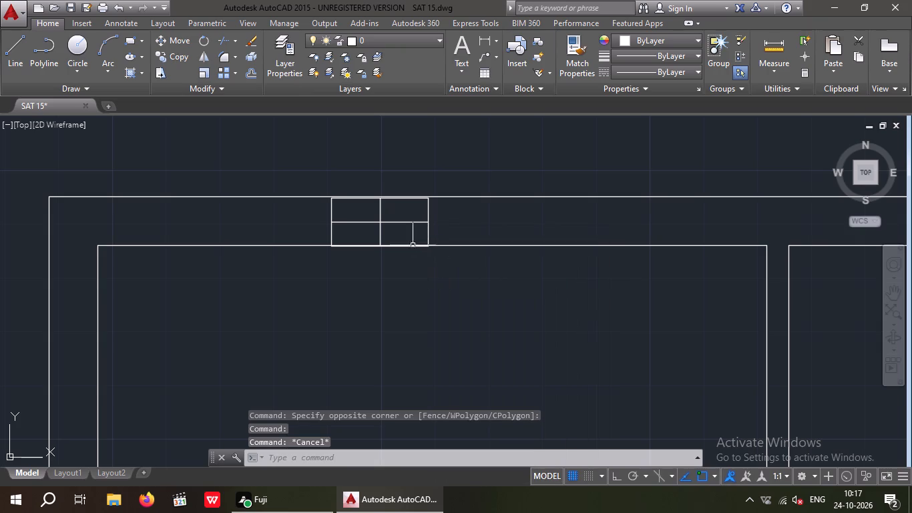
Move the westernmost north-wall column rectangle with its centre lines by its centre to the free space just north of the wall.
scroll(382, 216, up, 4)
middle_drag(473, 239, 375, 378)
scroll(469, 246, down, 1)
scroll(495, 297, up, 4)
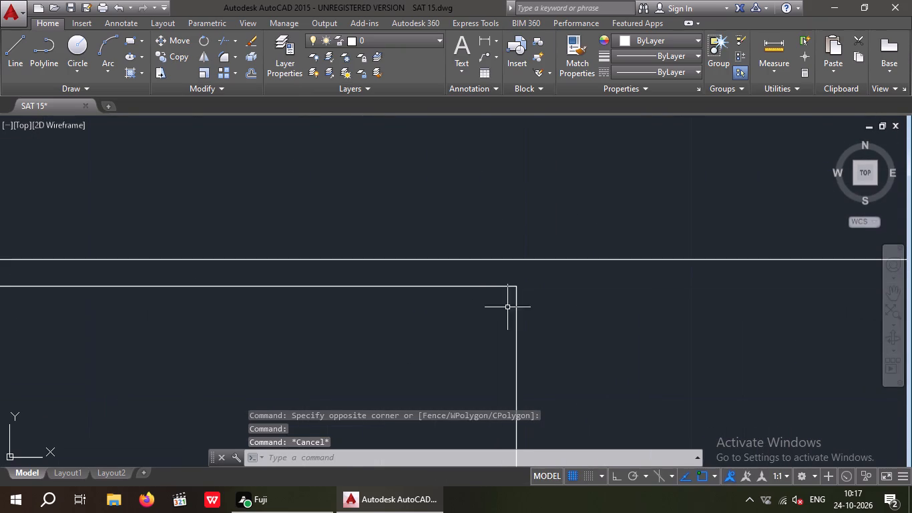
drag(578, 311, 518, 313)
click(497, 277)
scroll(501, 267, down, 5)
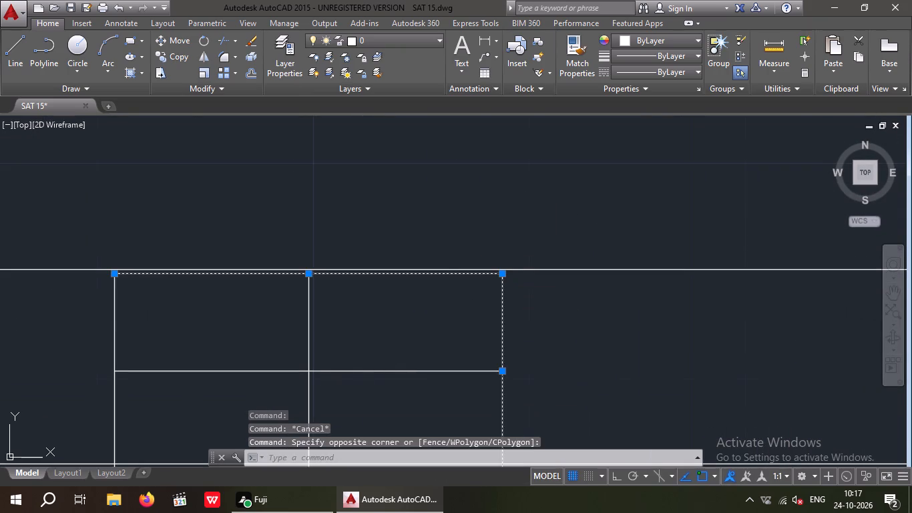
middle_drag(375, 351, 466, 277)
scroll(465, 276, down, 1)
scroll(298, 365, up, 4)
scroll(318, 303, up, 3)
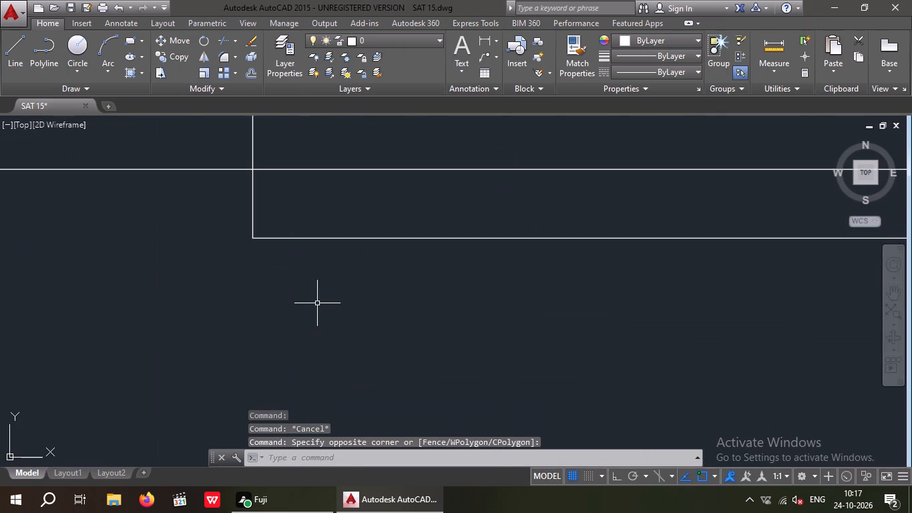
drag(322, 307, 316, 303)
click(200, 215)
scroll(334, 244, down, 5)
middle_drag(660, 191, 578, 294)
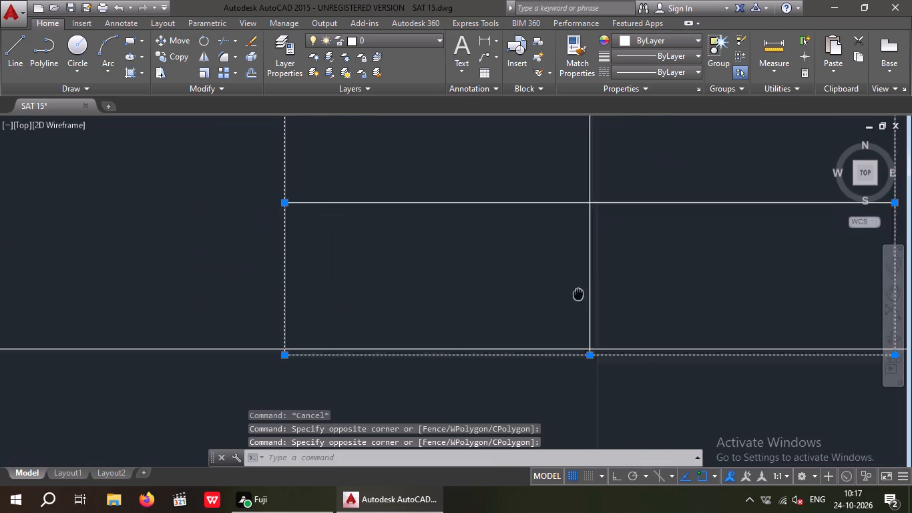
middle_drag(578, 294, 520, 349)
drag(577, 302, 531, 293)
click(471, 259)
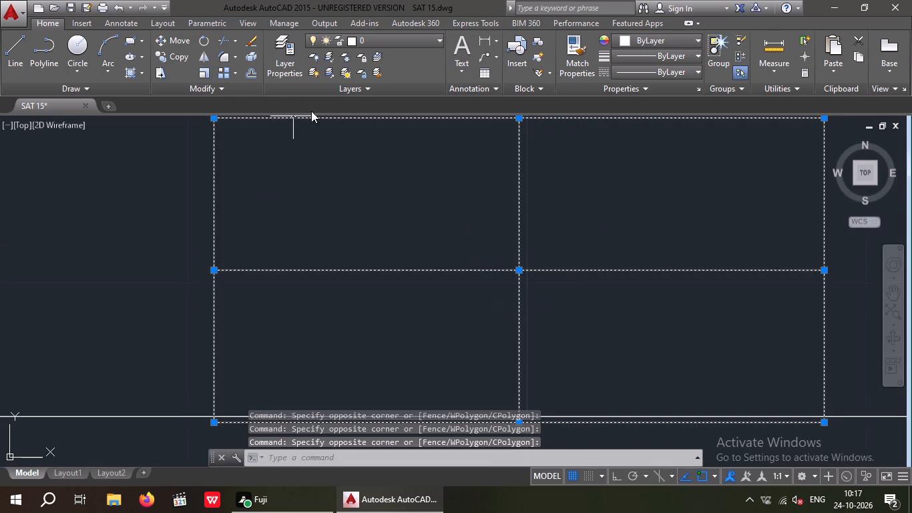
click(174, 40)
scroll(183, 79, down, 3)
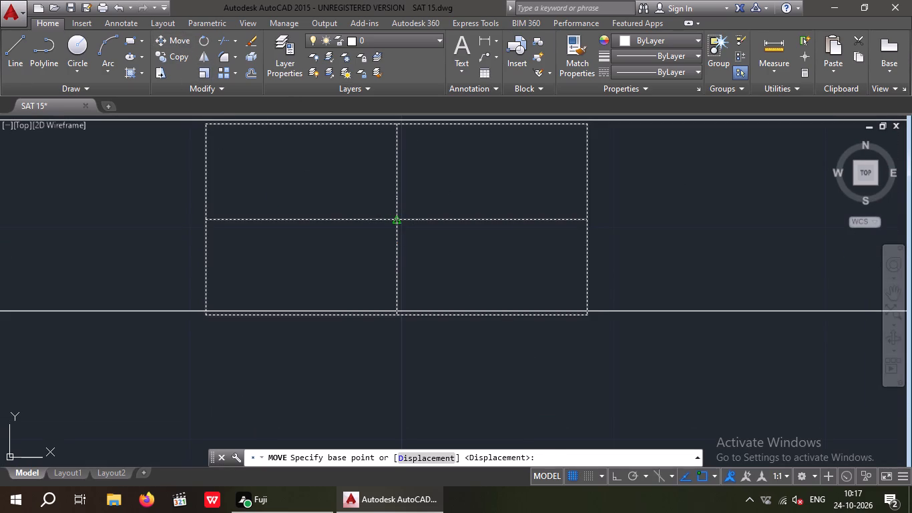
click(399, 219)
scroll(395, 215, down, 2)
middle_drag(389, 252, 391, 347)
click(401, 176)
key(Escape)
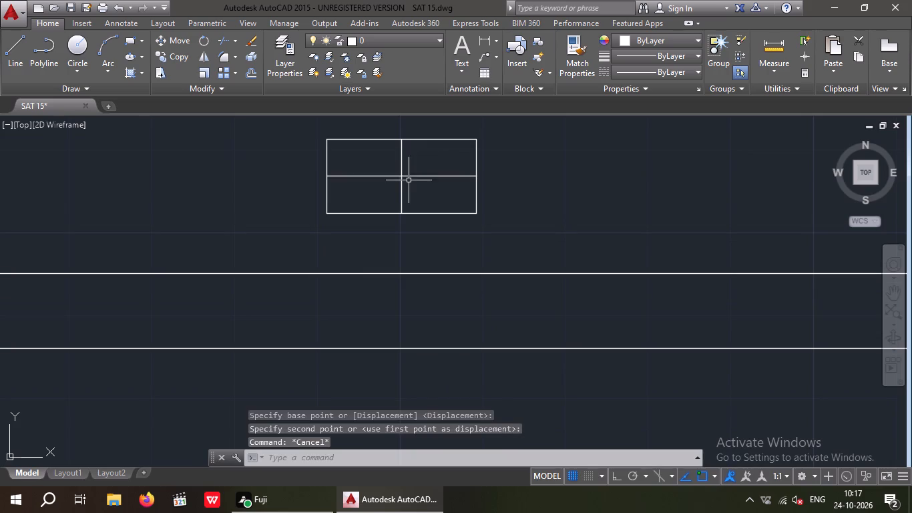
Draw a vertical guide line from the north wall's inner face, just east of the moved column, up past the column.
scroll(385, 196, down, 4)
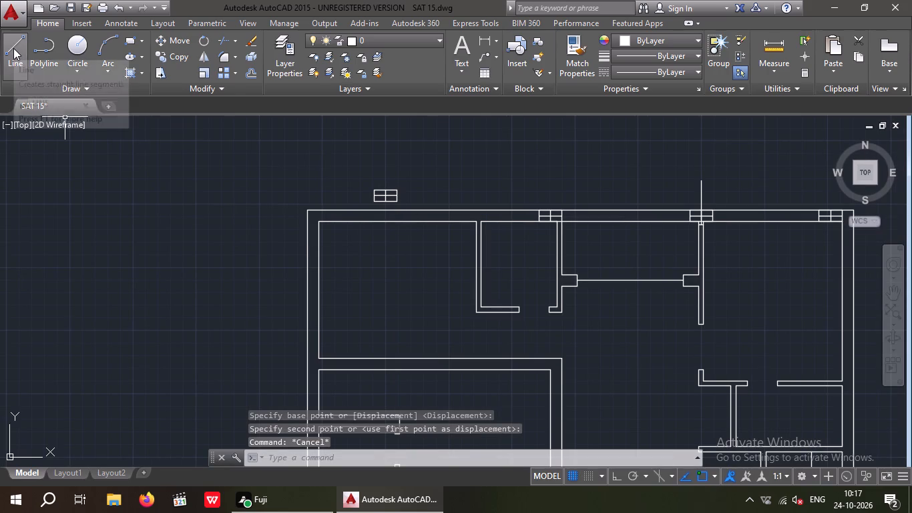
click(13, 47)
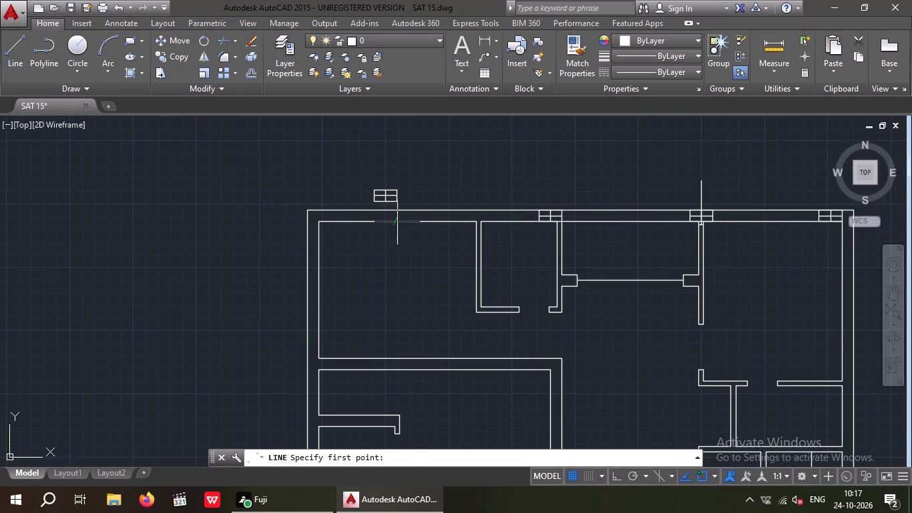
click(398, 219)
click(401, 137)
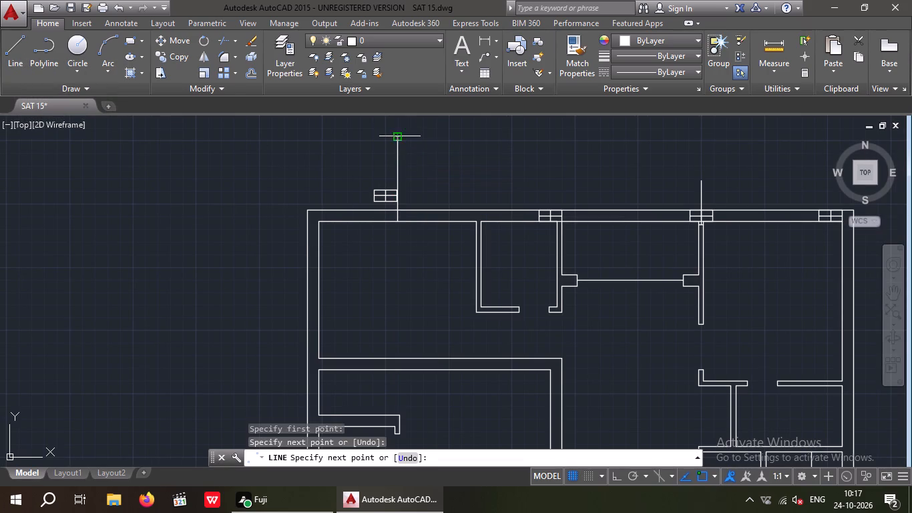
key(Escape)
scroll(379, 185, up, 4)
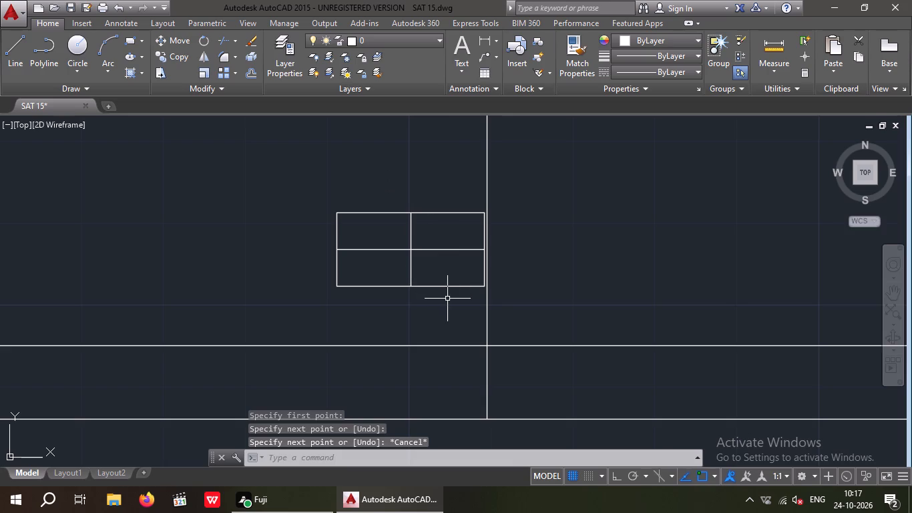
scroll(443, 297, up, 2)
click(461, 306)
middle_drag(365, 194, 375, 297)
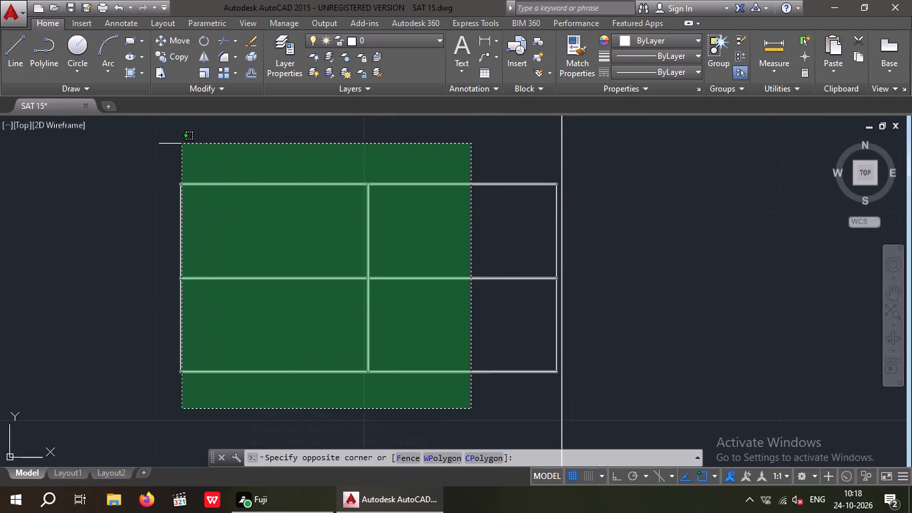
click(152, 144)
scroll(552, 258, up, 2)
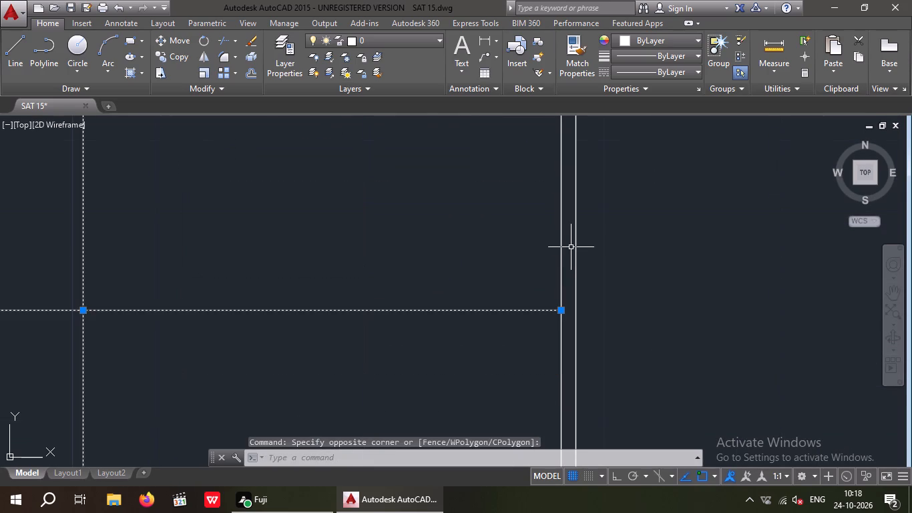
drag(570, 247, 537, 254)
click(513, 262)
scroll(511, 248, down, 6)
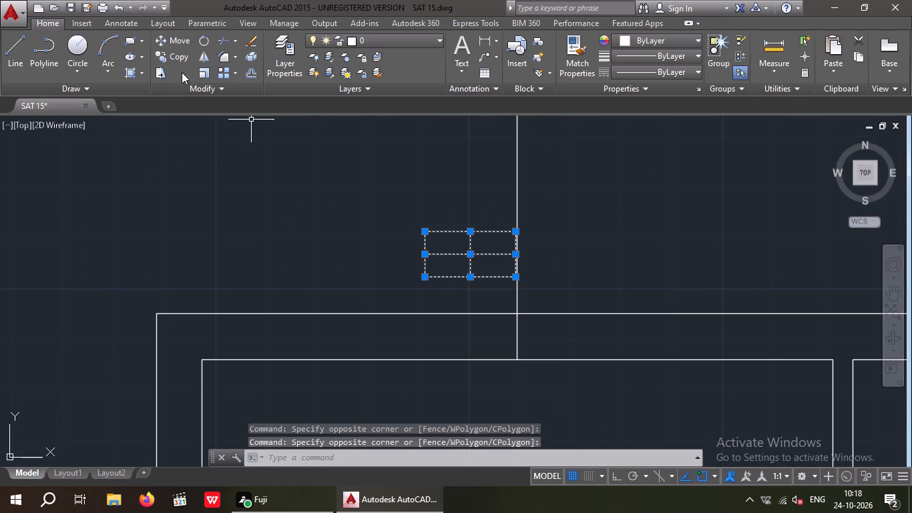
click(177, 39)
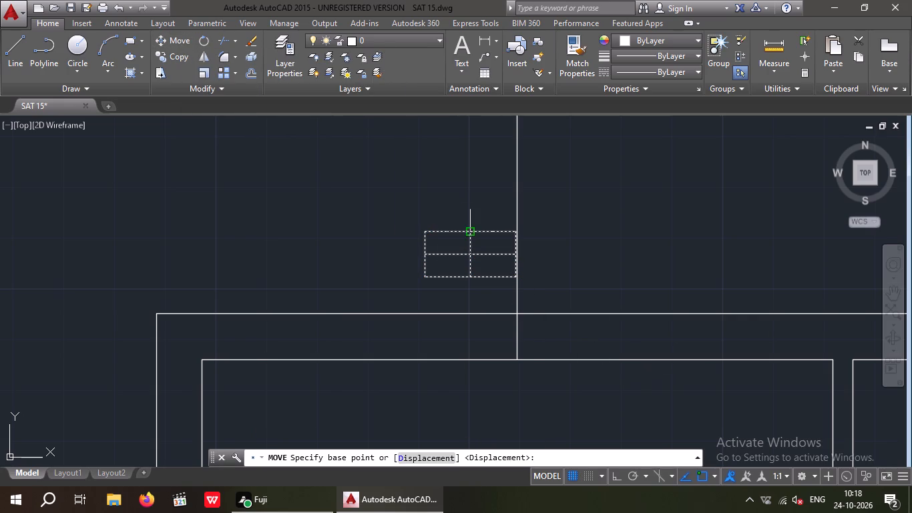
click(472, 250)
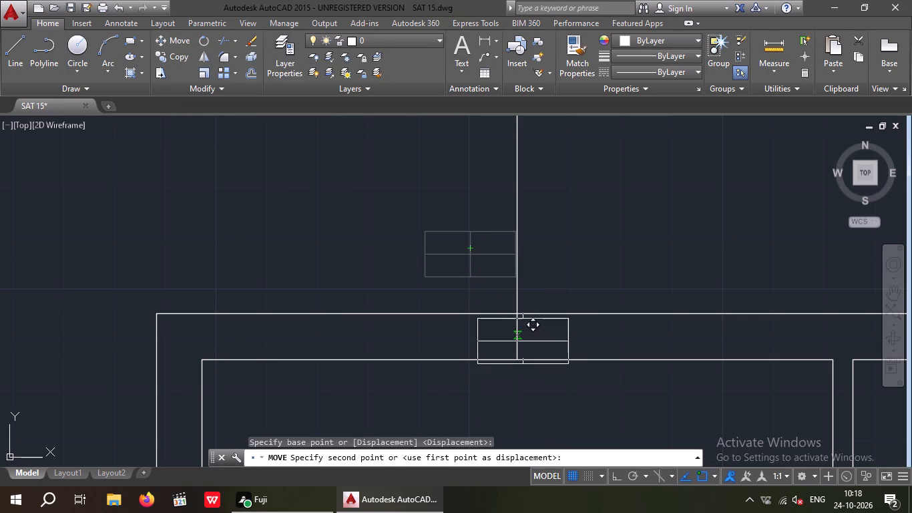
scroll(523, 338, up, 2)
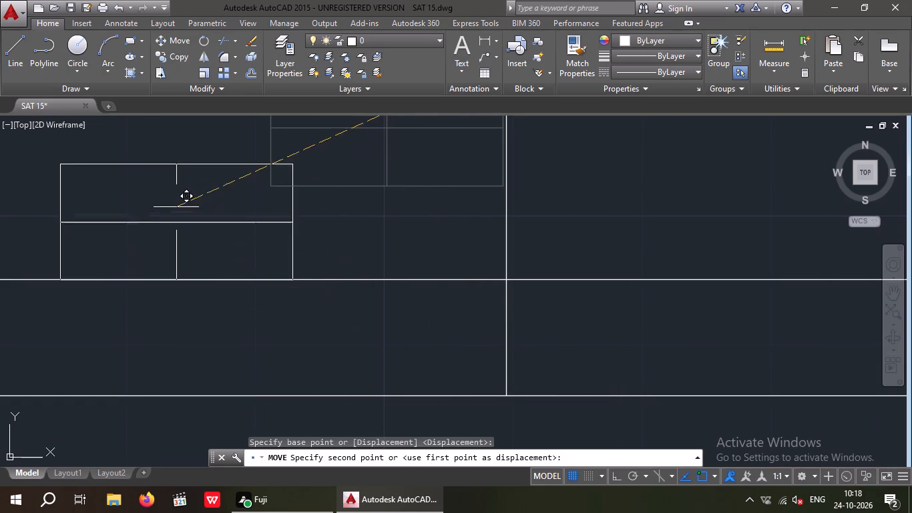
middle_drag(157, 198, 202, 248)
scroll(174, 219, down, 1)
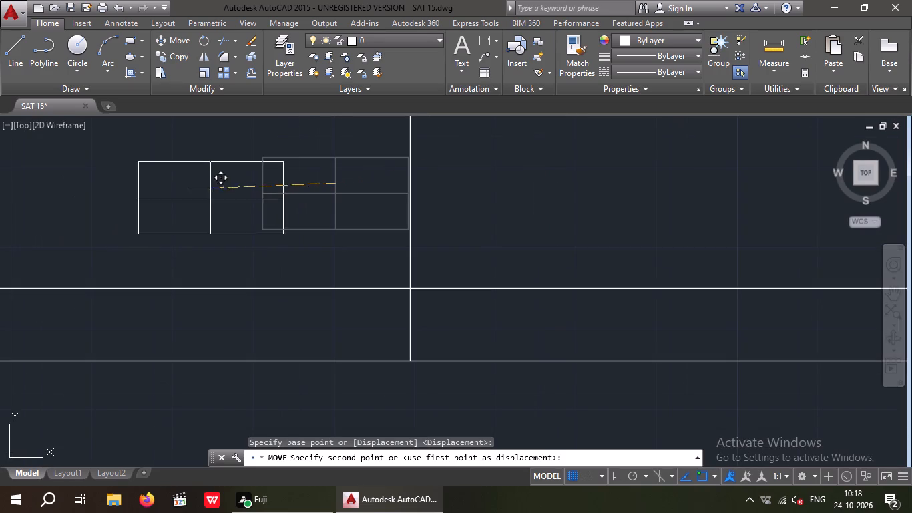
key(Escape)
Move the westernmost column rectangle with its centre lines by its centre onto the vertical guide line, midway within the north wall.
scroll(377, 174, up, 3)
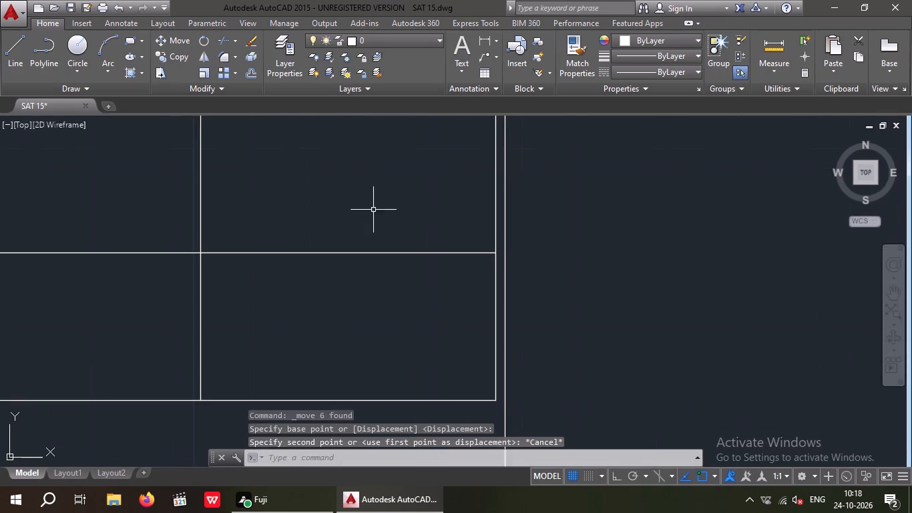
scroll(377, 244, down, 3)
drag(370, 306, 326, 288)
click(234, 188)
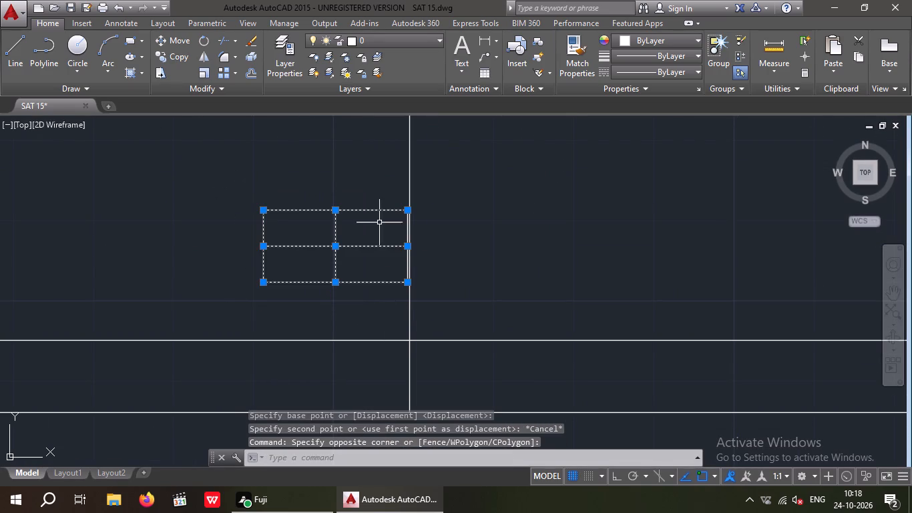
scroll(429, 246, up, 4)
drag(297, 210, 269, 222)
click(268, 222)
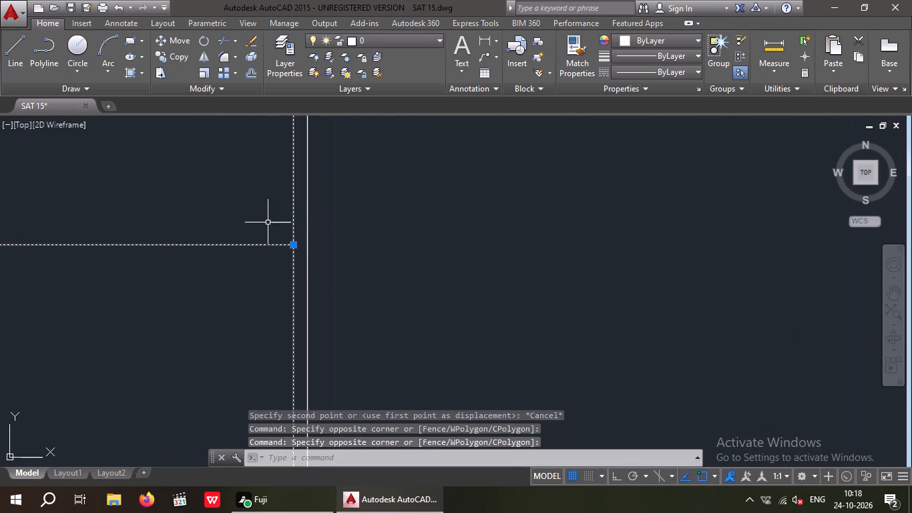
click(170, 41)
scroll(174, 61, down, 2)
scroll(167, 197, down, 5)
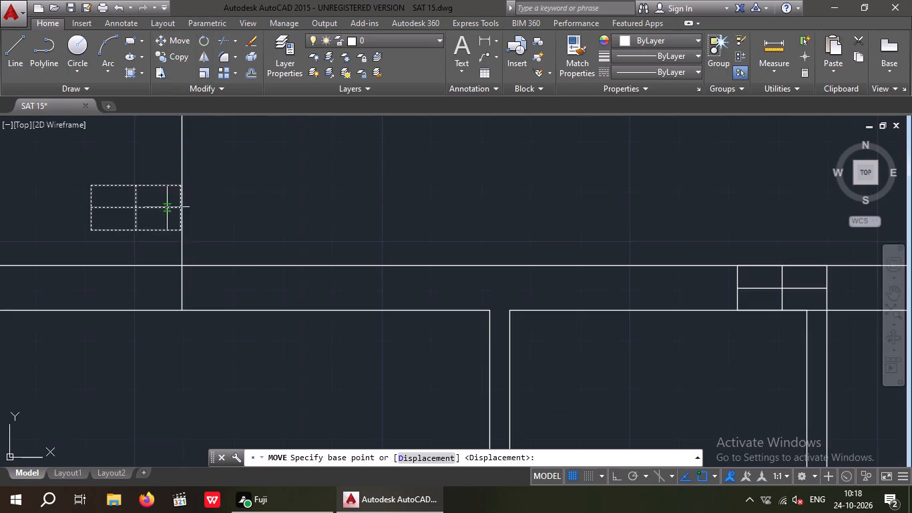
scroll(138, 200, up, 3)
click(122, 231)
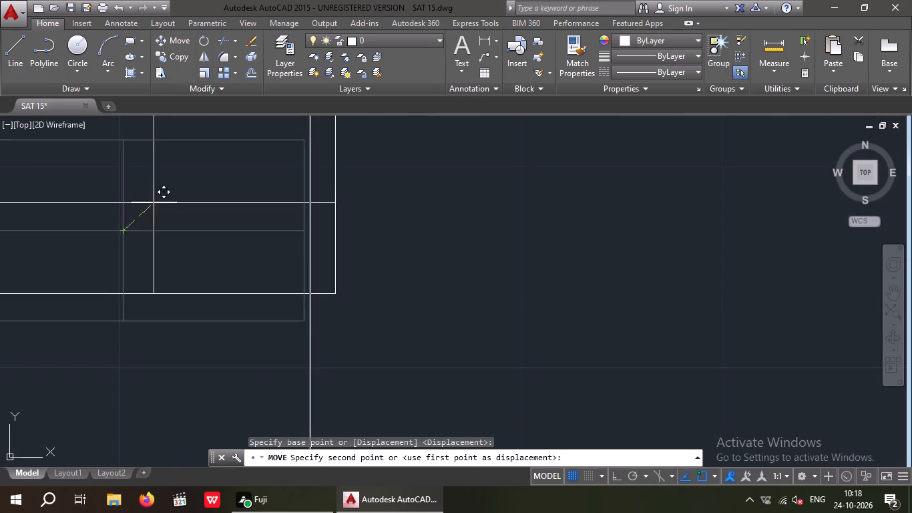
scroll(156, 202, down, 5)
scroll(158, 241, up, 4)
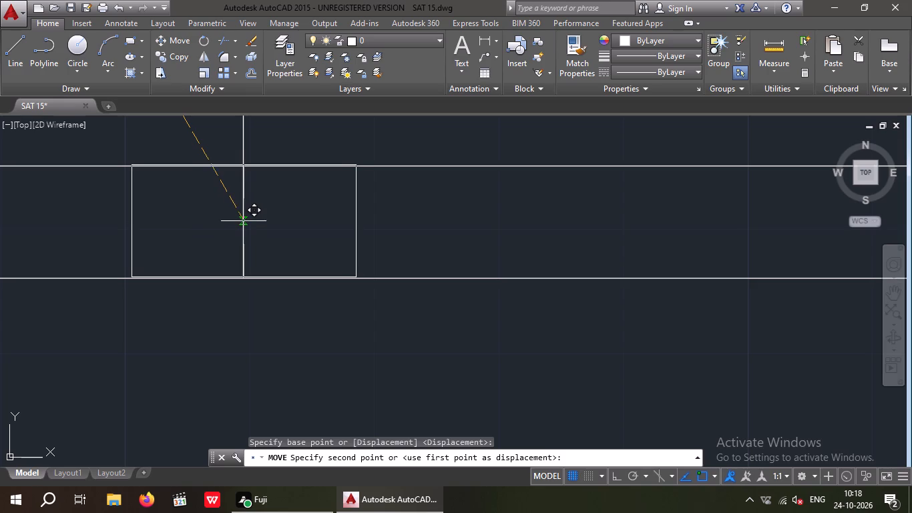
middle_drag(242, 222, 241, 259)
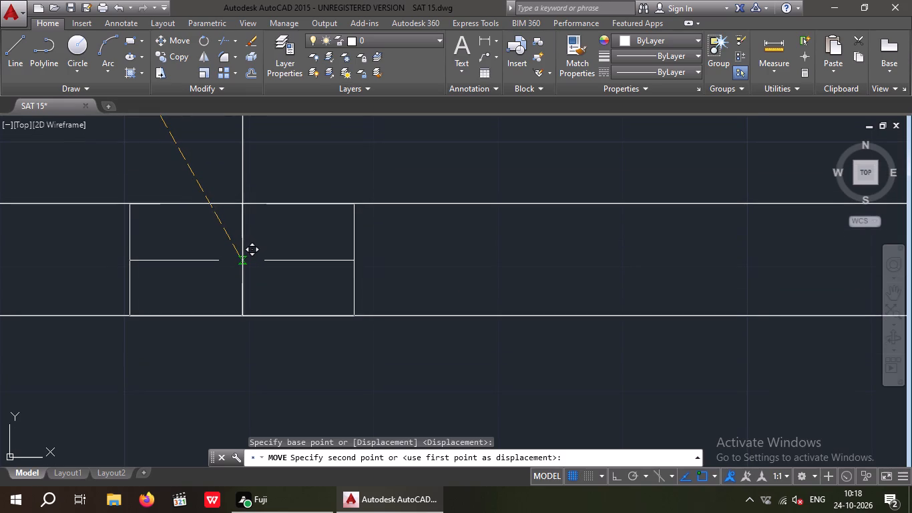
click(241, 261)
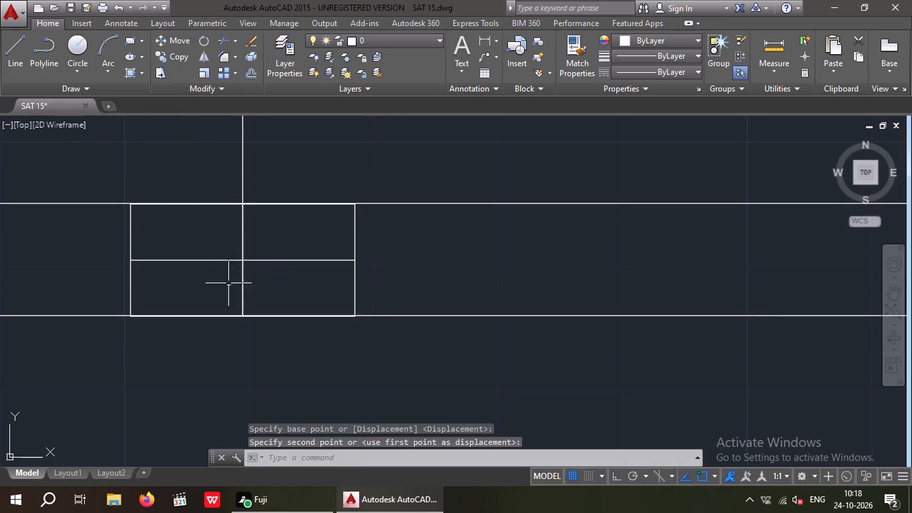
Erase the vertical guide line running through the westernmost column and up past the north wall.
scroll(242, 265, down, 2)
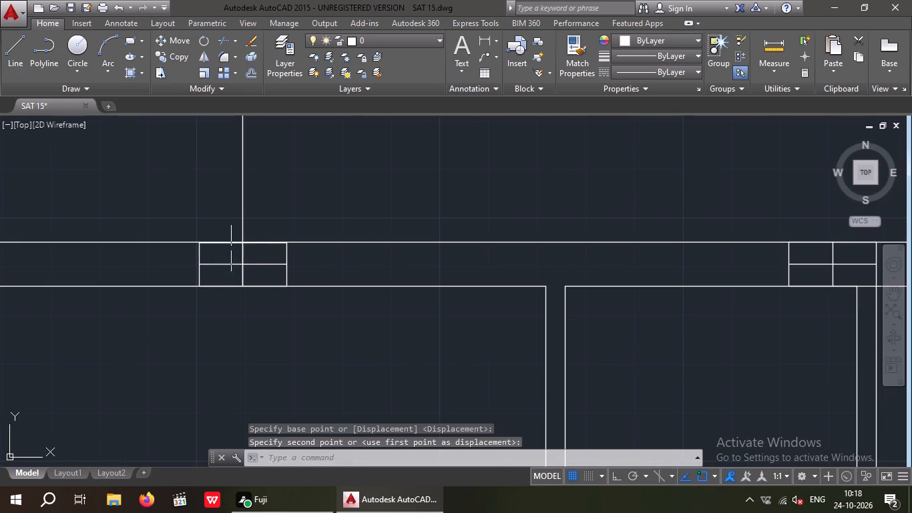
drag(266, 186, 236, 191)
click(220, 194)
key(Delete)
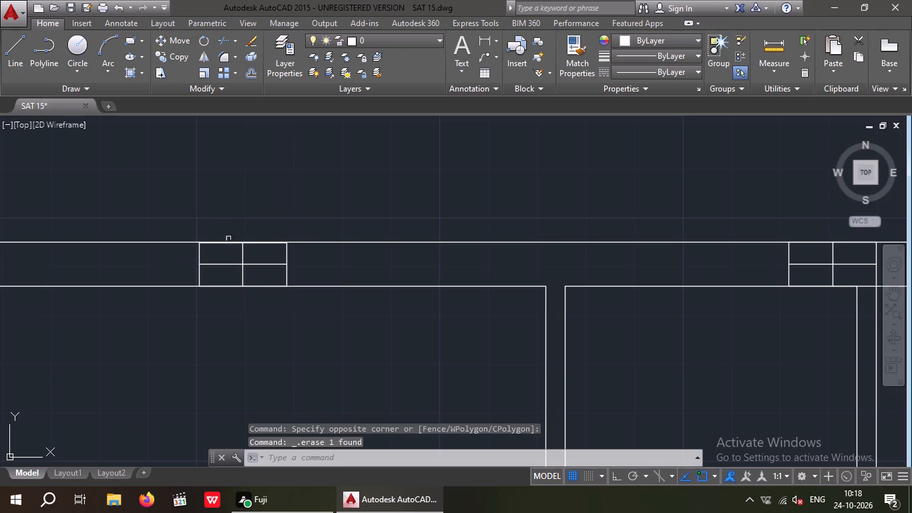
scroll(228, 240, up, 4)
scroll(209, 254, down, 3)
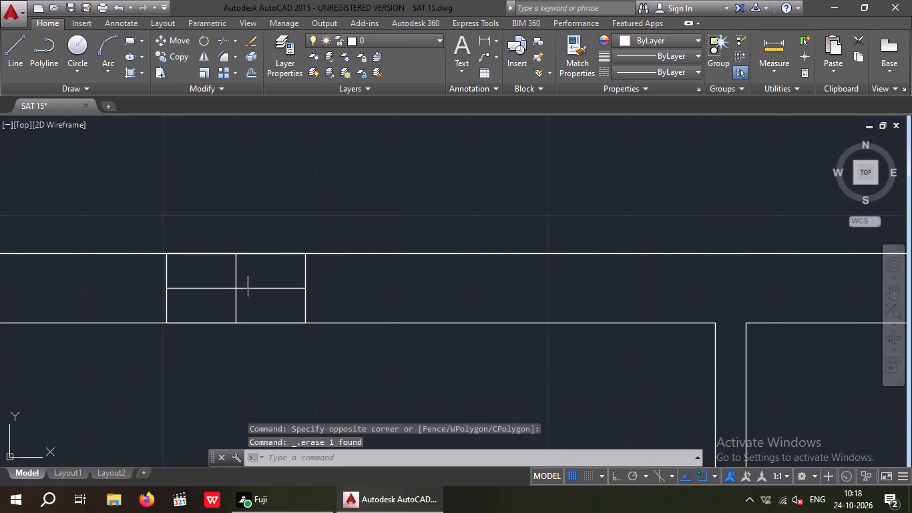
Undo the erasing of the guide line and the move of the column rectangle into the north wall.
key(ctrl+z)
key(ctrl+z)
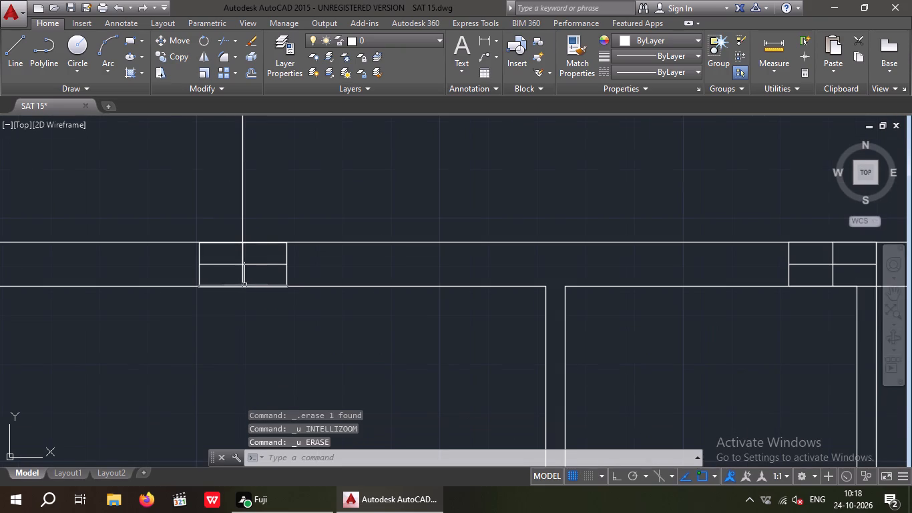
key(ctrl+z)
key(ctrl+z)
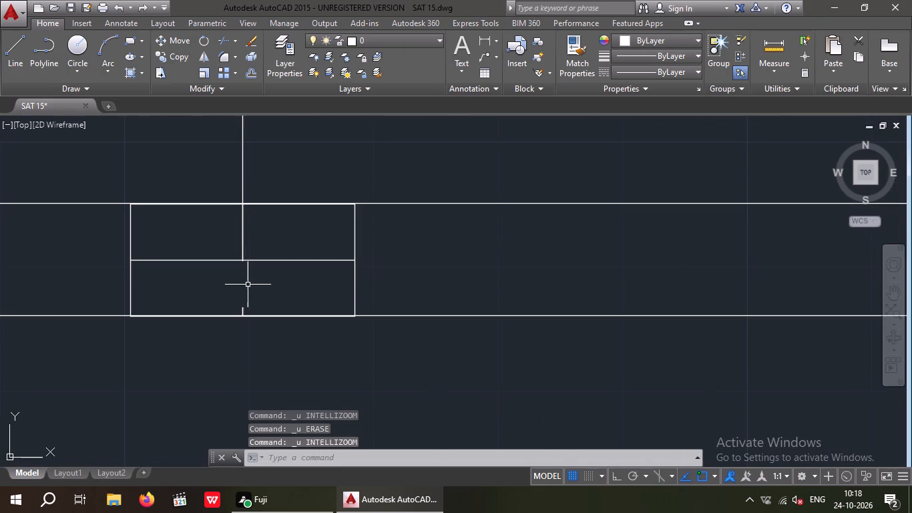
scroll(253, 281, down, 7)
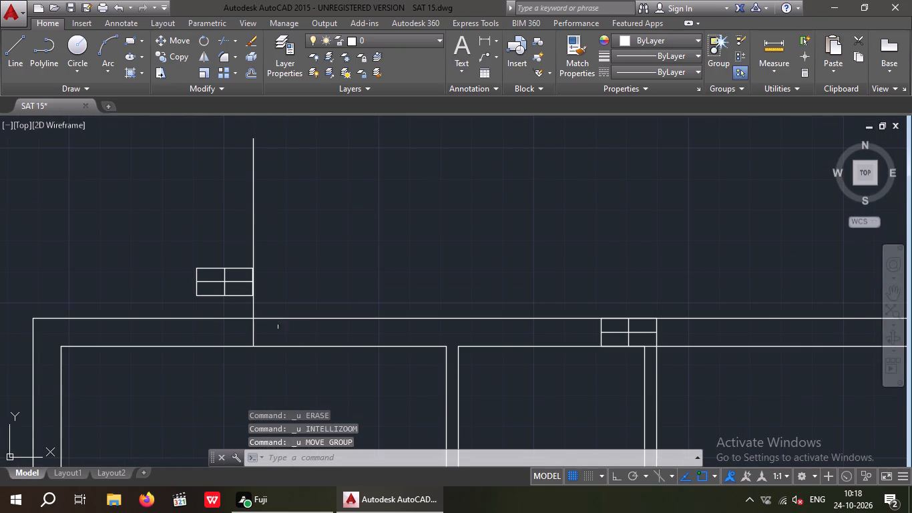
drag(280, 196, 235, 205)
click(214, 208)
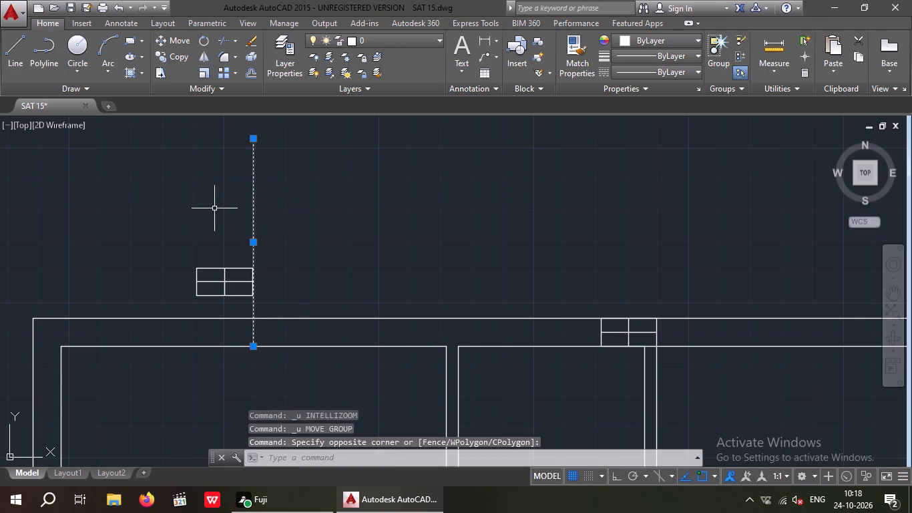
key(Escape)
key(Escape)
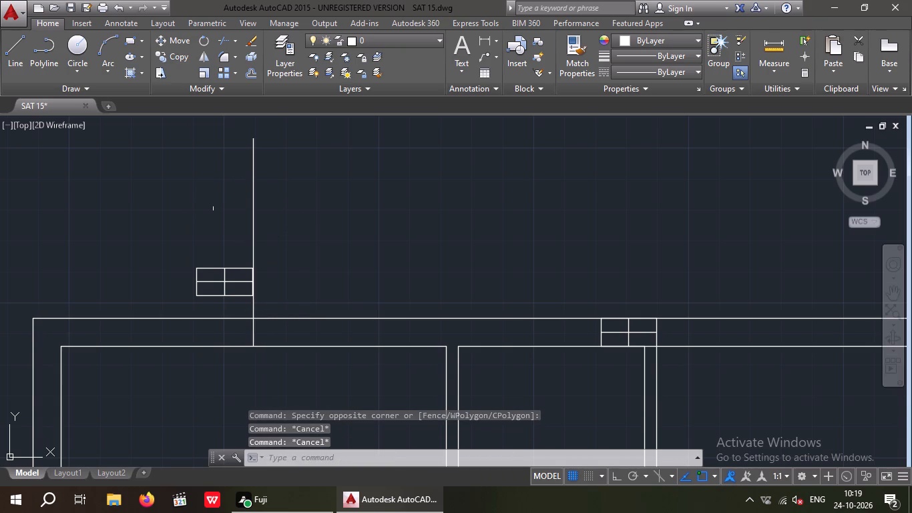
Trim the vertical guide line above the north wall's outer face, keeping only the part between the wall faces.
text(TR)
key(space)
key(space)
scroll(245, 323, up, 3)
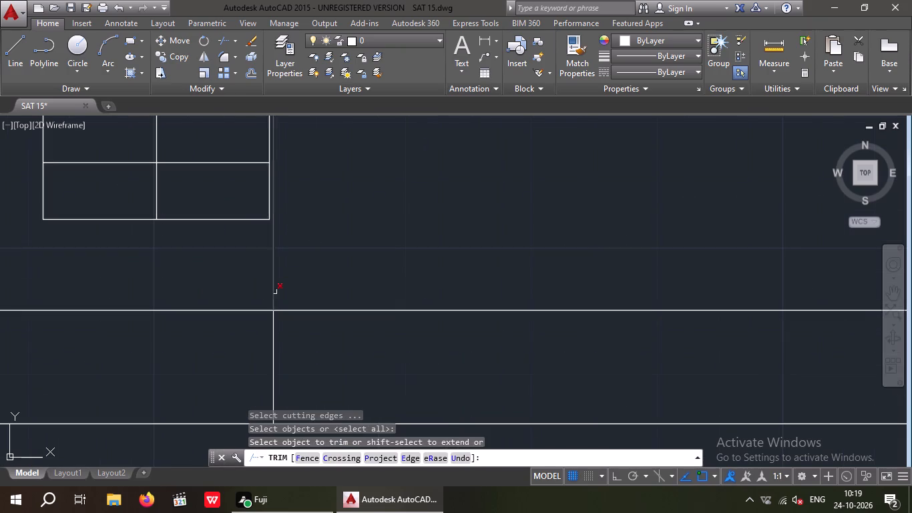
drag(304, 256, 247, 285)
click(245, 286)
scroll(286, 250, down, 5)
key(Escape)
key(Escape)
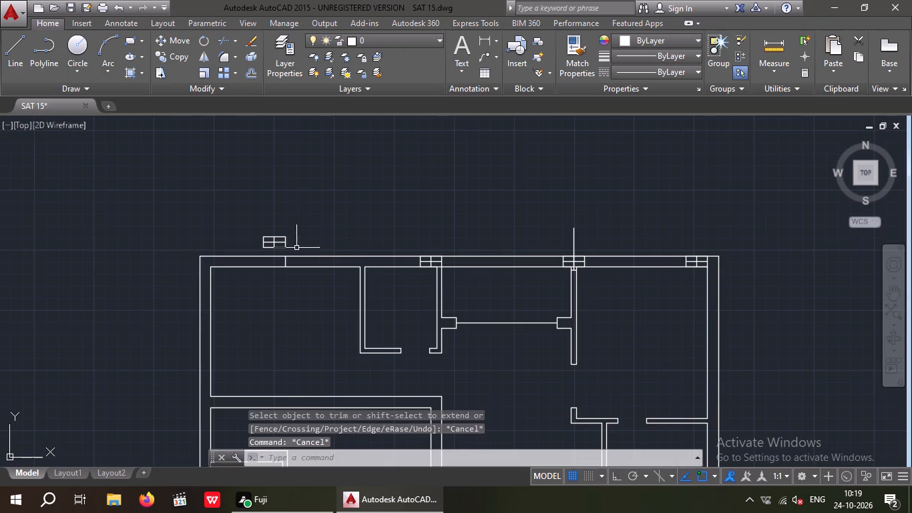
Draw a horizontal line about 5'-6" long eastward from the midpoint of the short guide line in the north wall, with Ortho on.
key(l)
key(space)
scroll(274, 263, up, 3)
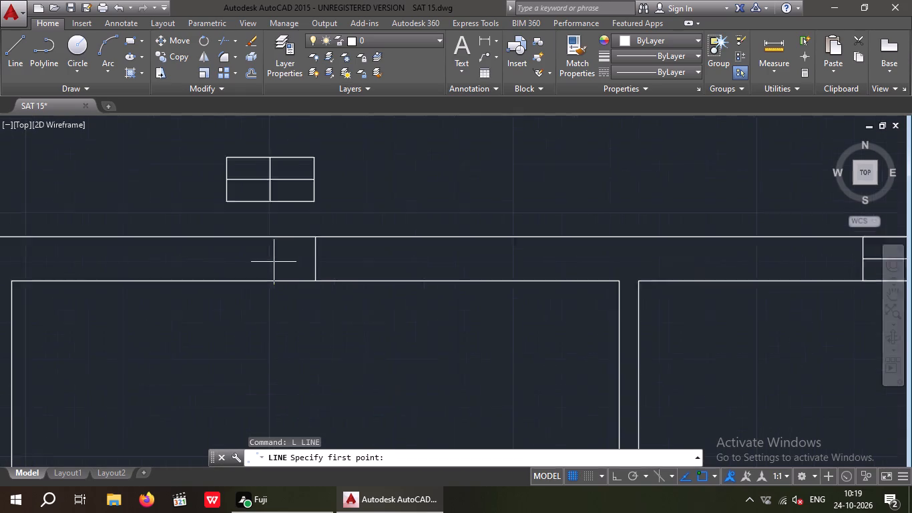
scroll(274, 262, up, 2)
drag(373, 255, 381, 257)
scroll(529, 260, down, 3)
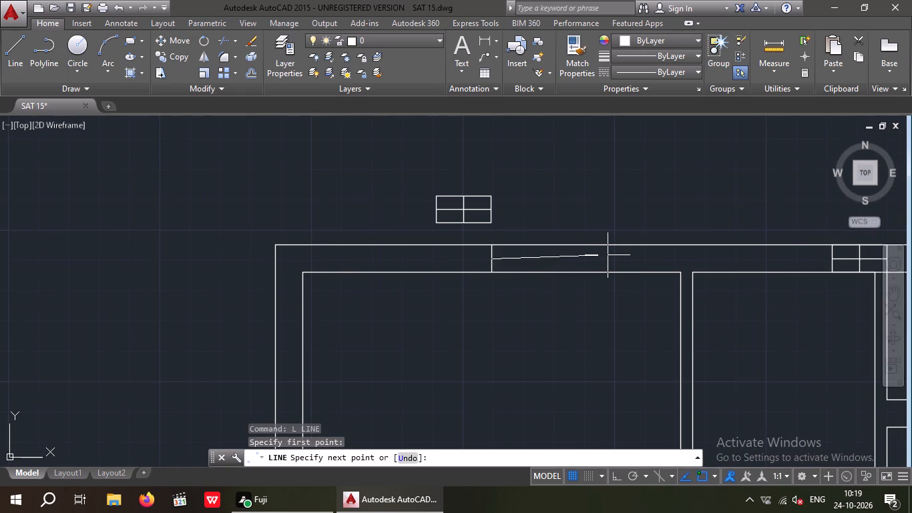
click(614, 475)
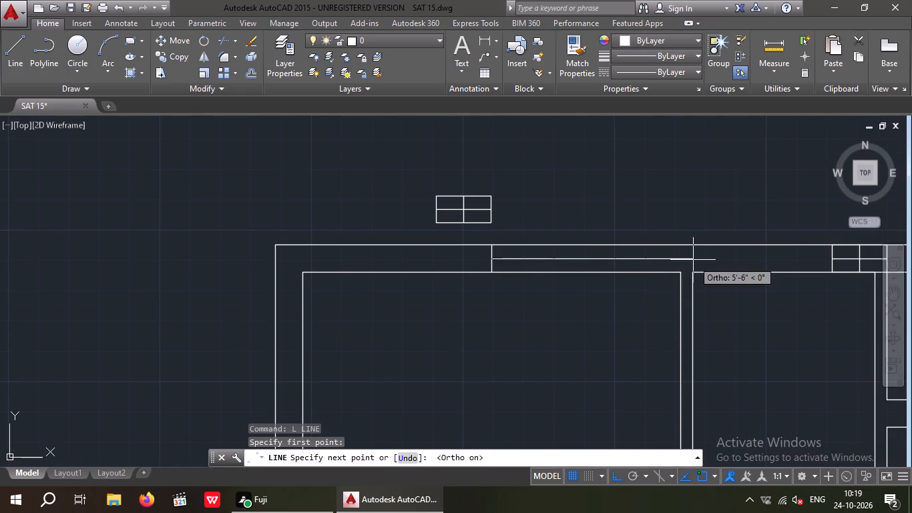
click(693, 259)
key(Escape)
key(Escape)
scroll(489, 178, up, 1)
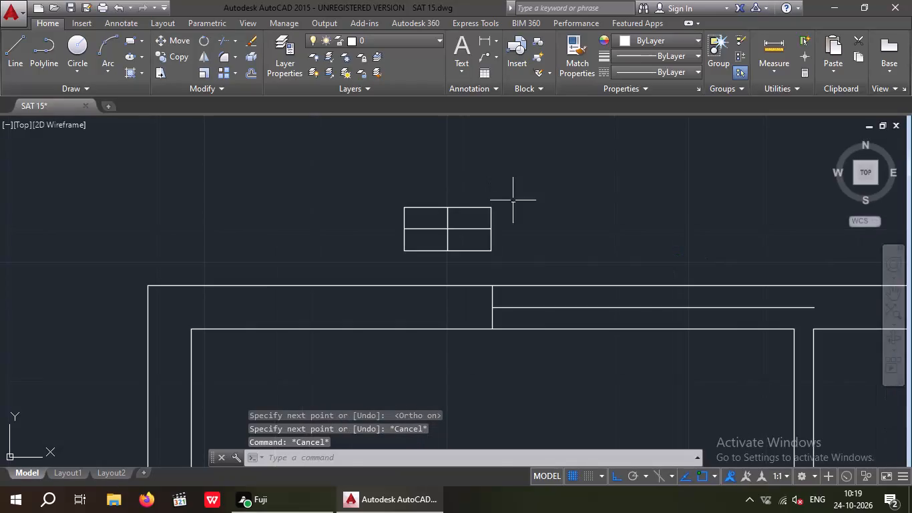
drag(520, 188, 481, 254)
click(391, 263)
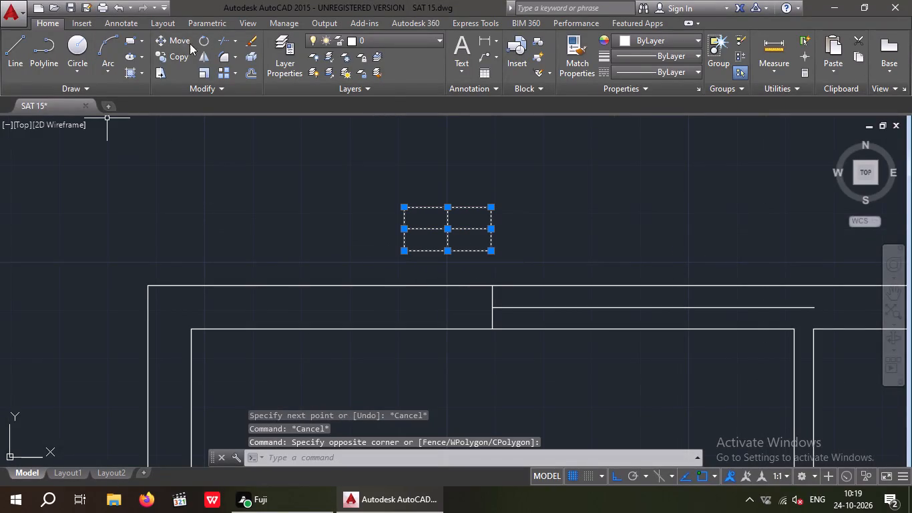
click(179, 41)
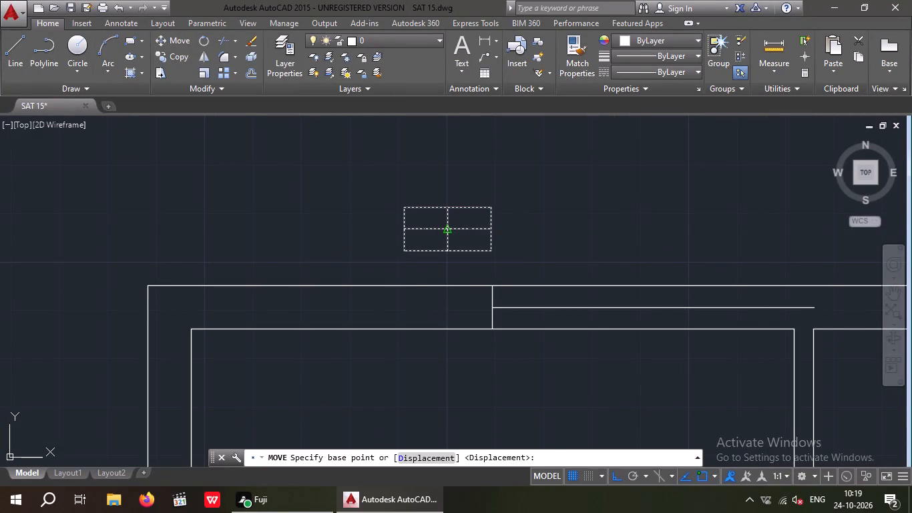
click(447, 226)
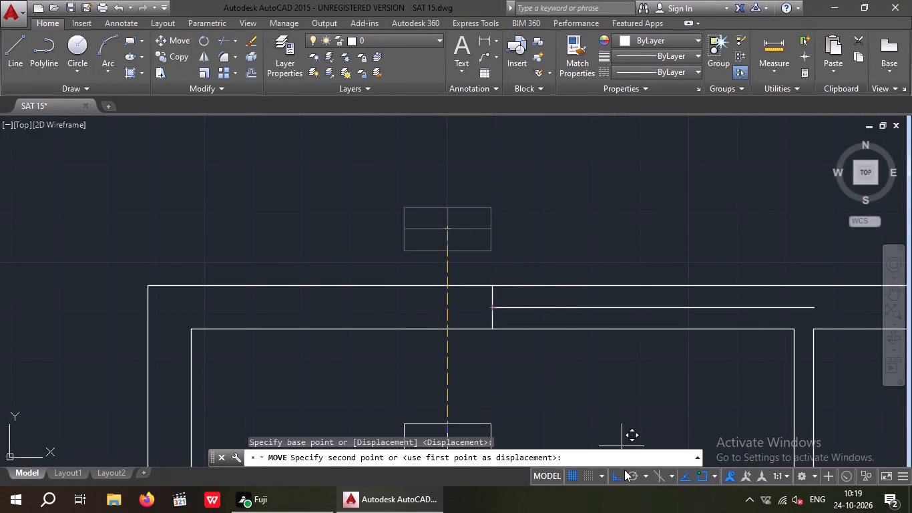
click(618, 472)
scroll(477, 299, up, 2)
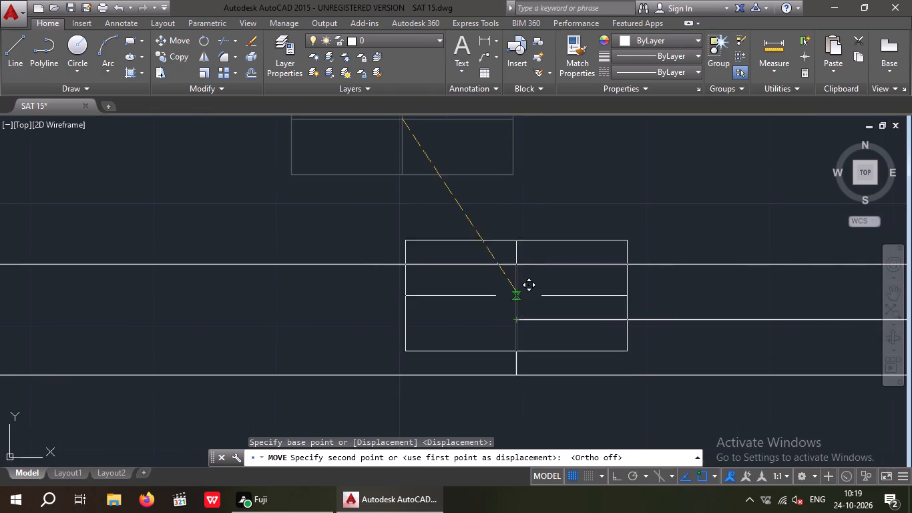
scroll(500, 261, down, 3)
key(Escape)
Erase the vertical centre line of the column rectangle lying north of the wall.
scroll(469, 204, up, 4)
drag(518, 274, 505, 286)
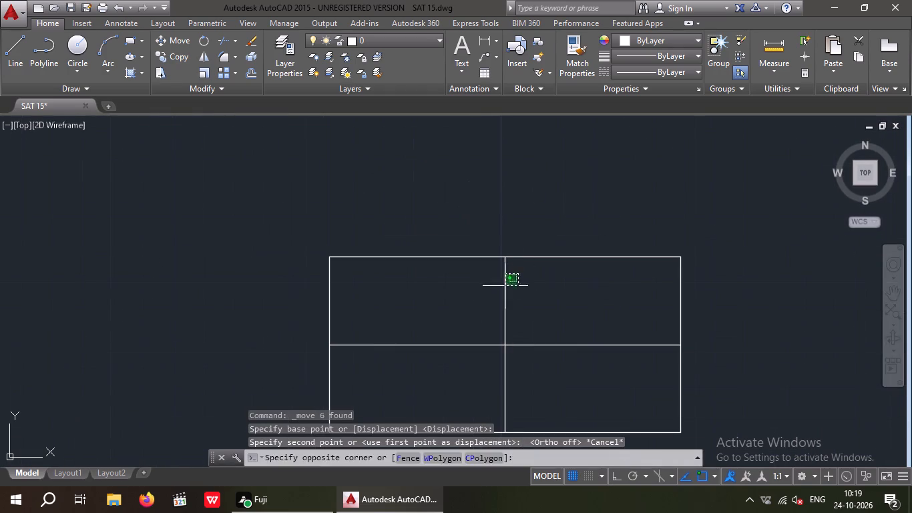
drag(505, 286, 482, 297)
click(466, 303)
key(Delete)
Move the column rectangle with its horizontal centre line by its centre to the guide lines' junction midway within the north wall.
scroll(486, 294, down, 5)
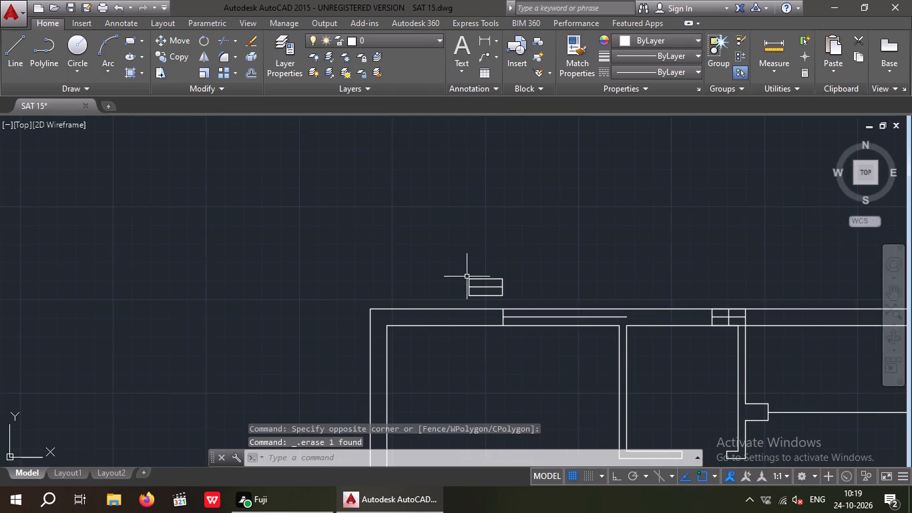
scroll(462, 275, up, 2)
click(453, 264)
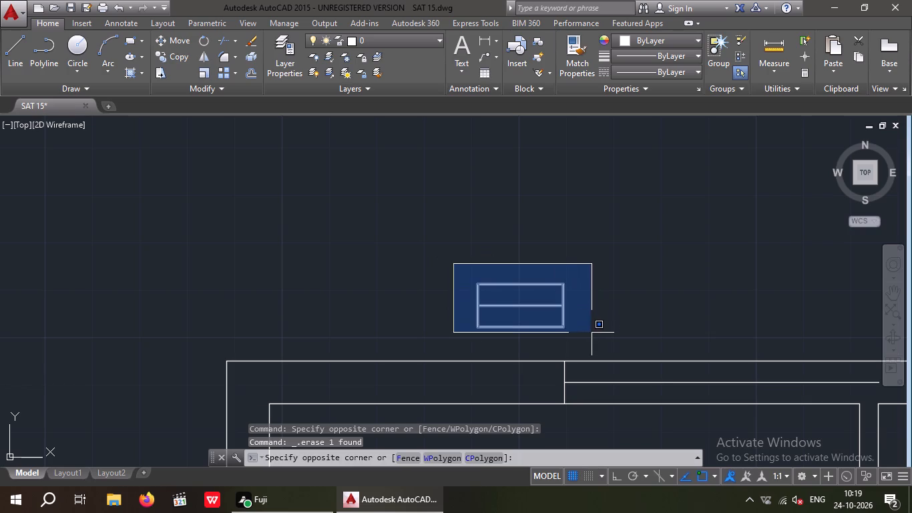
drag(592, 333, 584, 335)
click(181, 44)
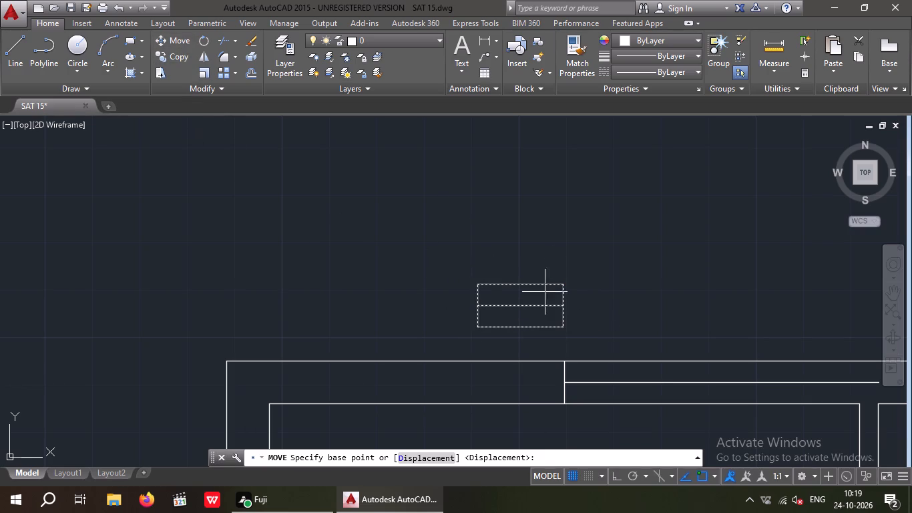
click(519, 307)
scroll(517, 295, down, 2)
scroll(541, 328, up, 4)
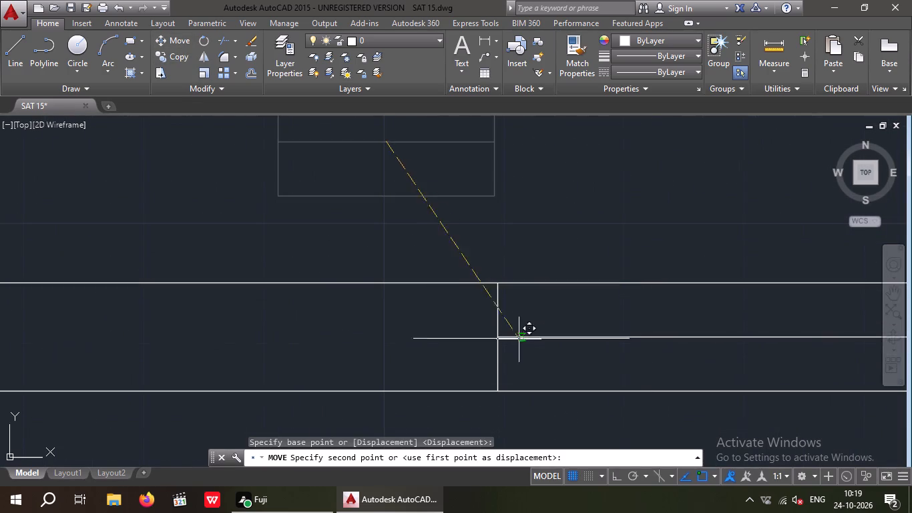
click(501, 337)
key(Escape)
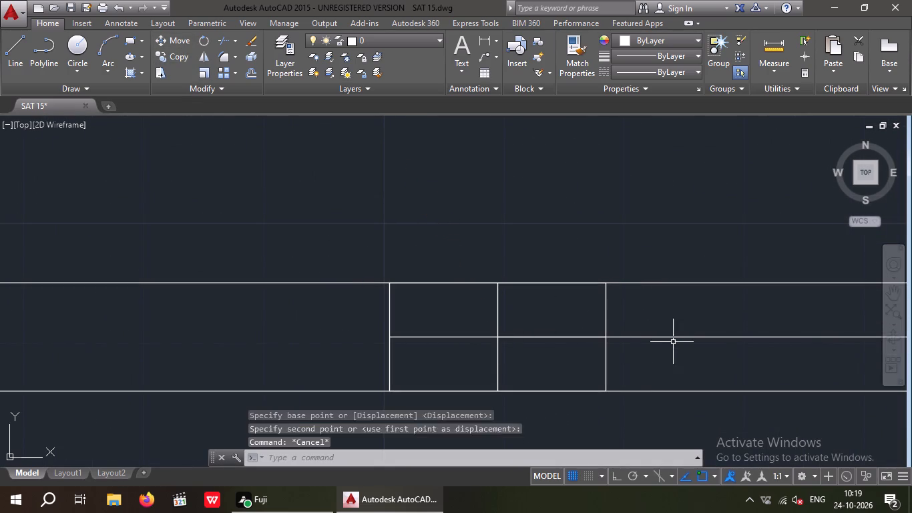
key(Escape)
Erase the horizontal guide line extending east from the relocated column within the north wall.
drag(737, 354, 722, 347)
click(706, 318)
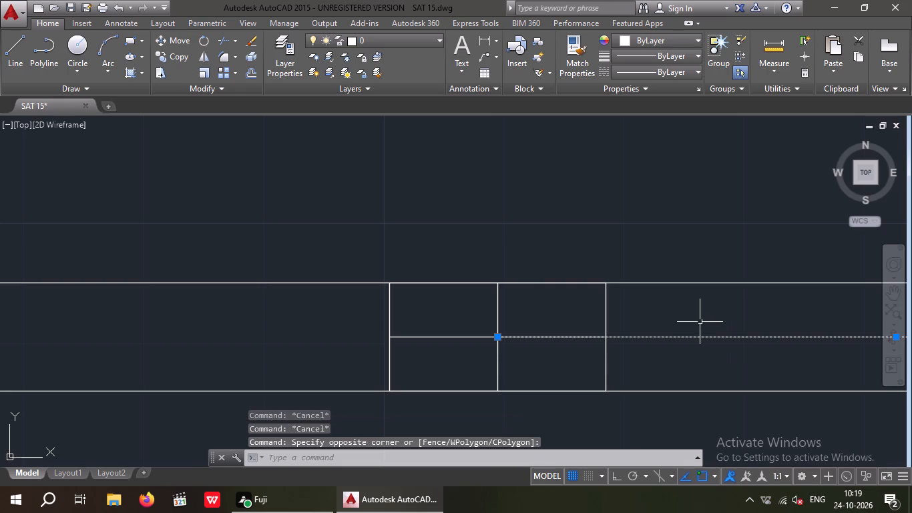
key(Delete)
Erase the long vertical guide line and the short cross line beneath the column centred over the interior wall.
scroll(646, 263, down, 4)
middle_drag(627, 288, 314, 222)
scroll(345, 208, down, 3)
middle_drag(343, 234, 320, 273)
scroll(451, 252, up, 4)
scroll(626, 314, up, 3)
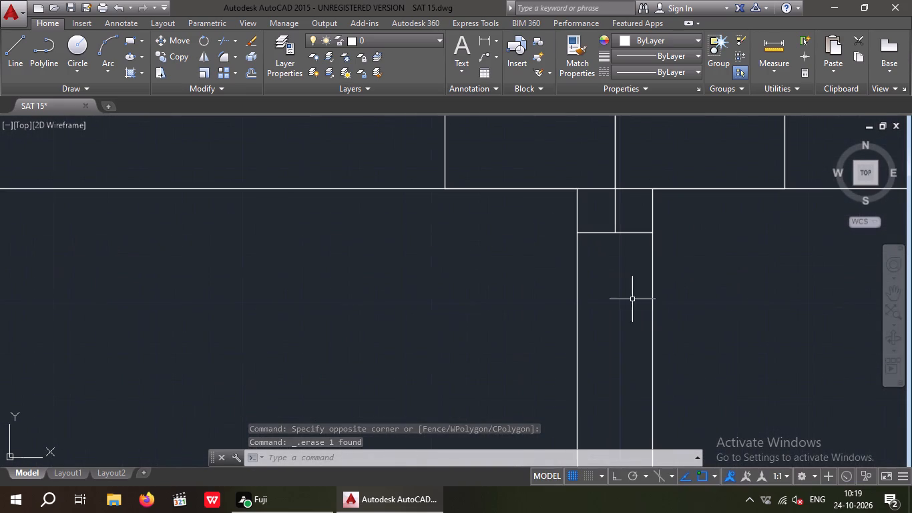
click(624, 246)
click(612, 226)
key(Delete)
scroll(612, 226, down, 2)
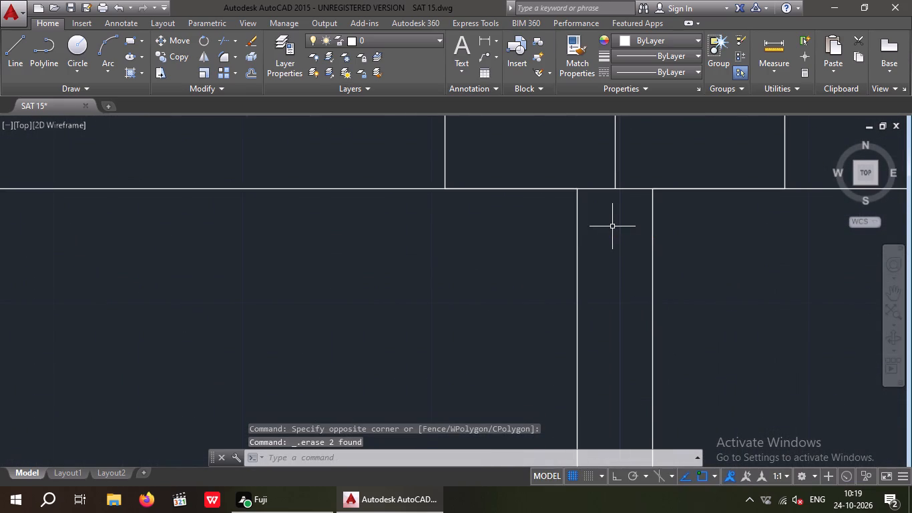
Examine the copied floor plan with its north-wall columns alongside the neighbouring plan that carries the guide lines.
scroll(612, 226, down, 5)
middle_drag(562, 273, 554, 248)
scroll(545, 238, down, 3)
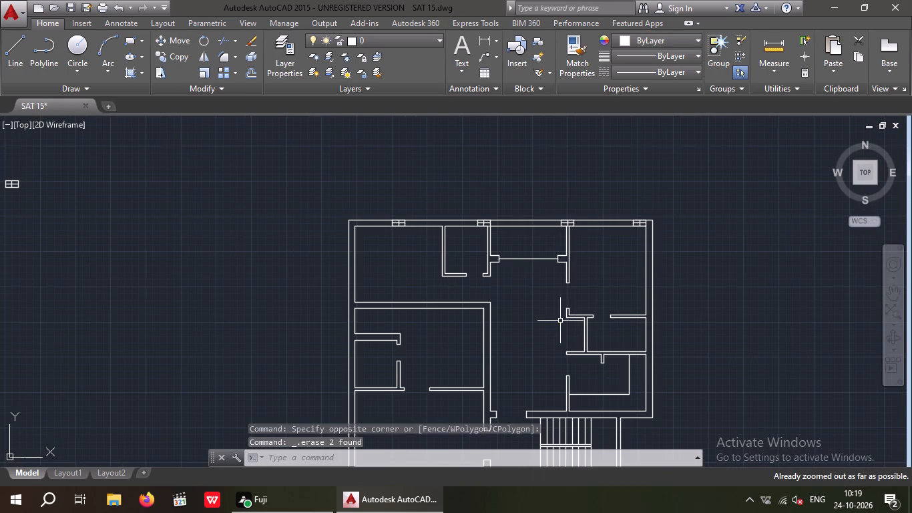
scroll(587, 315, down, 1)
middle_drag(578, 313, 501, 295)
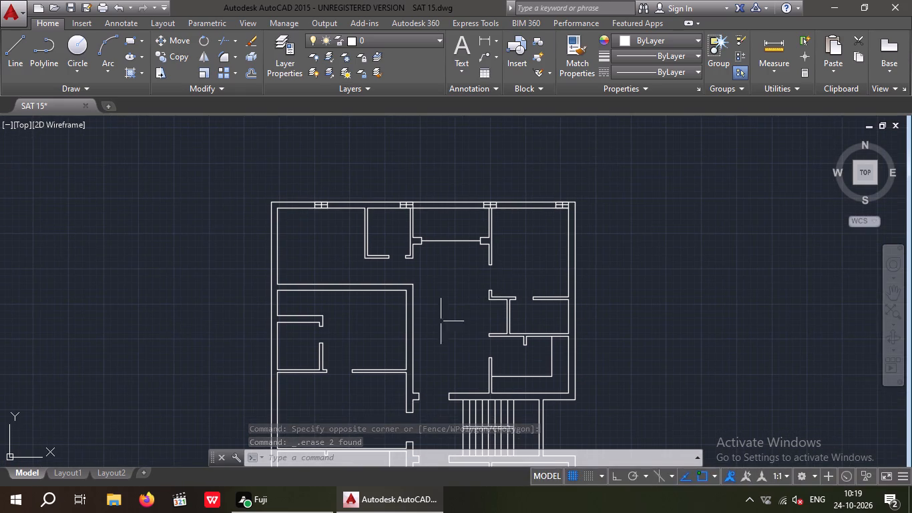
middle_drag(385, 329, 391, 269)
scroll(389, 275, down, 7)
middle_drag(401, 331, 399, 300)
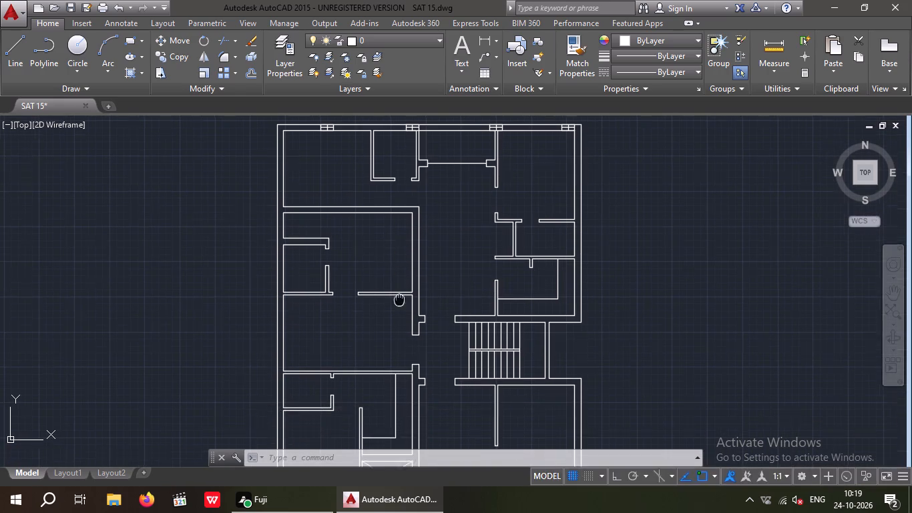
middle_drag(399, 300, 389, 233)
scroll(385, 252, down, 4)
middle_drag(397, 281, 405, 297)
scroll(397, 280, down, 4)
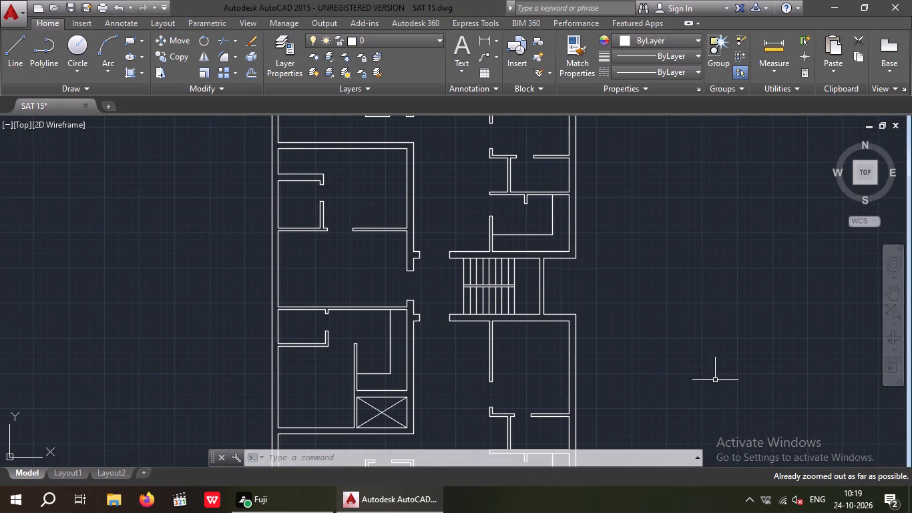
scroll(695, 204, down, 4)
middle_drag(683, 204, 449, 238)
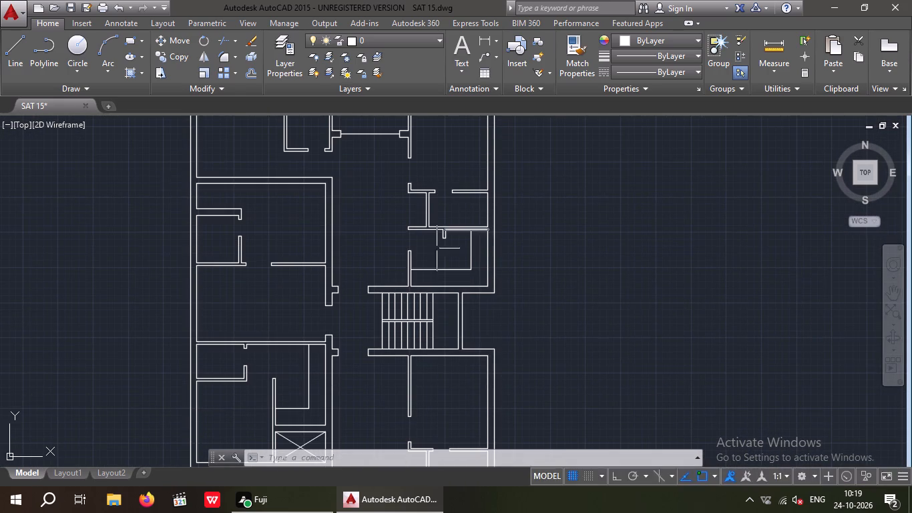
scroll(429, 265, down, 2)
scroll(433, 305, up, 4)
middle_click(433, 304)
scroll(435, 296, down, 17)
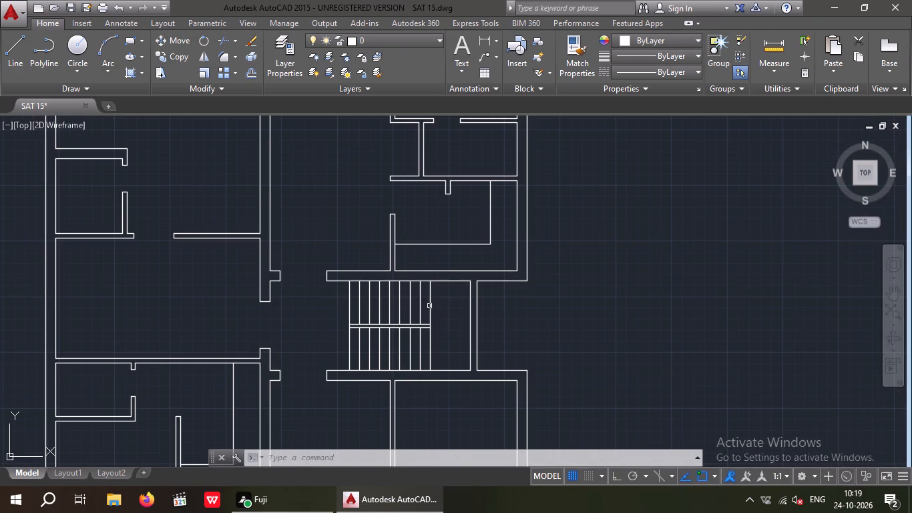
middle_drag(365, 317, 434, 197)
scroll(434, 197, down, 9)
middle_drag(410, 263, 555, 326)
scroll(103, 220, down, 3)
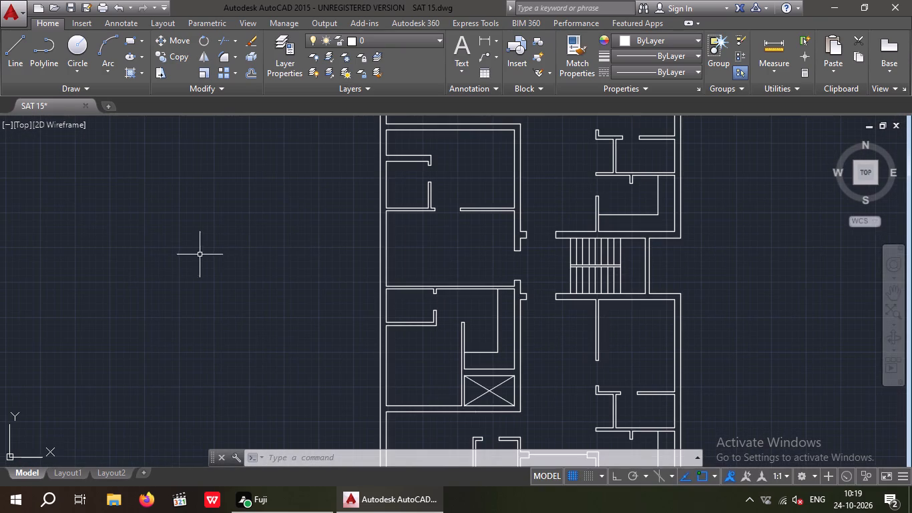
scroll(200, 254, down, 3)
middle_drag(193, 252, 533, 254)
scroll(423, 244, down, 4)
scroll(269, 287, down, 7)
scroll(342, 288, down, 3)
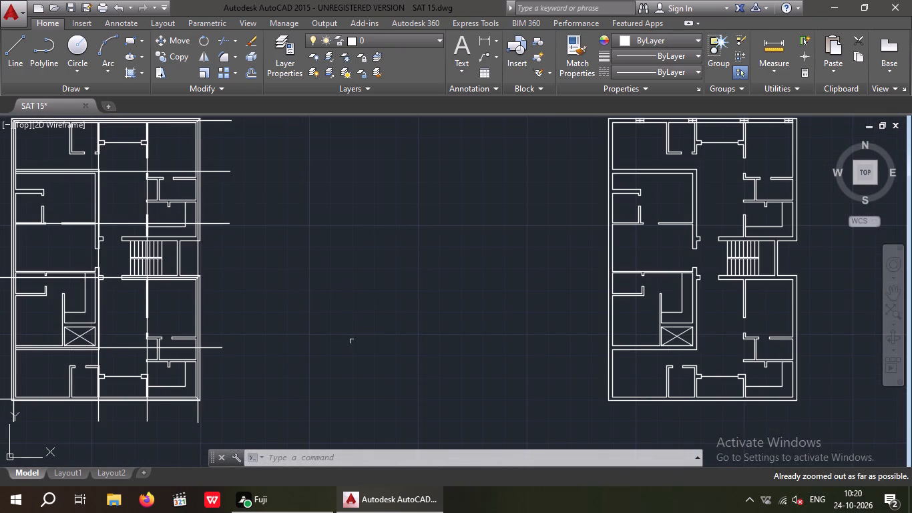
scroll(343, 401, down, 4)
middle_drag(343, 399, 359, 312)
scroll(358, 313, down, 3)
middle_drag(355, 329, 340, 407)
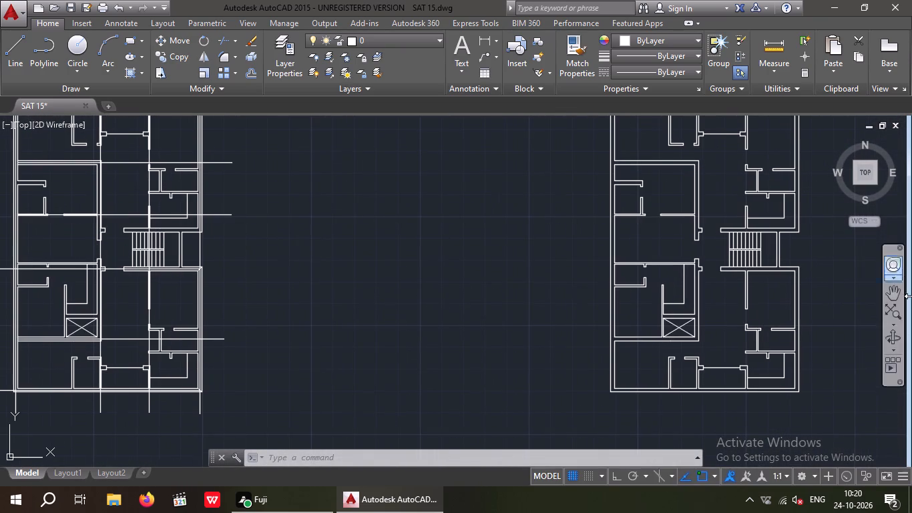
scroll(438, 250, down, 4)
middle_drag(434, 309, 158, 390)
scroll(440, 303, down, 2)
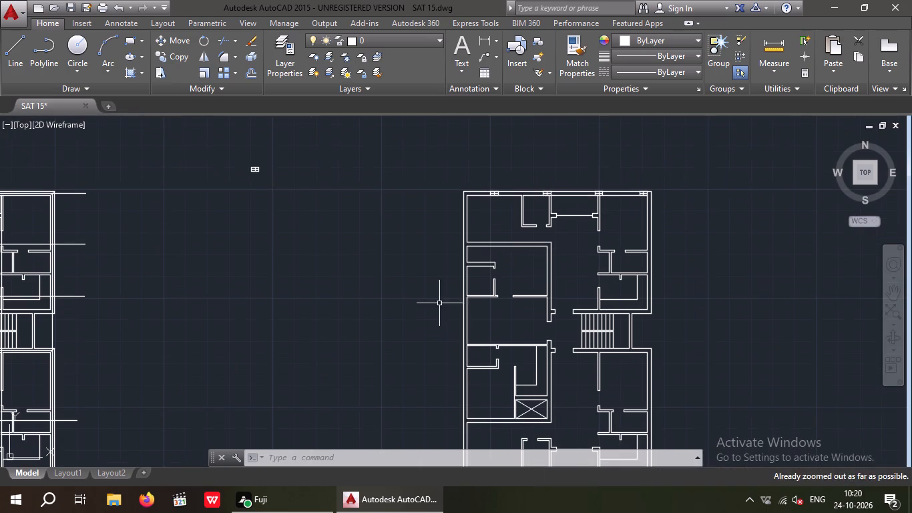
middle_drag(423, 303, 224, 275)
middle_drag(441, 299, 279, 229)
middle_drag(481, 291, 447, 360)
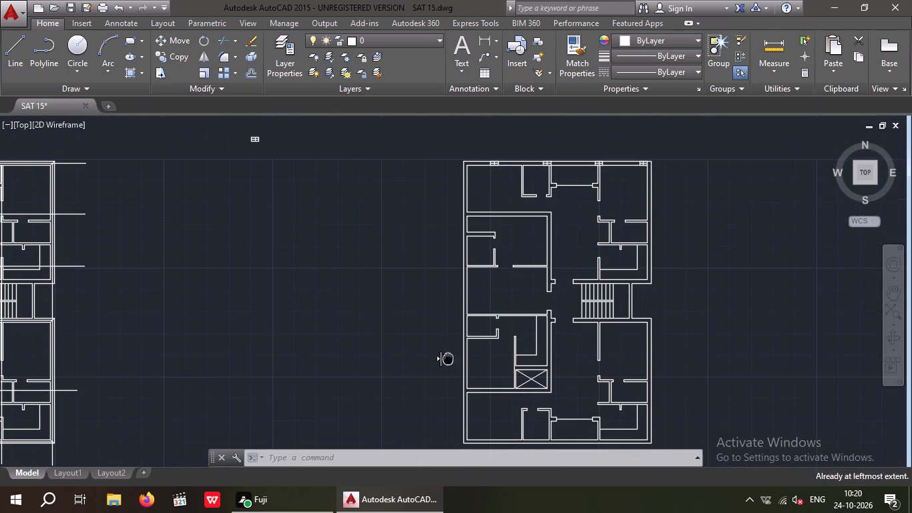
key(Escape)
key(Escape)
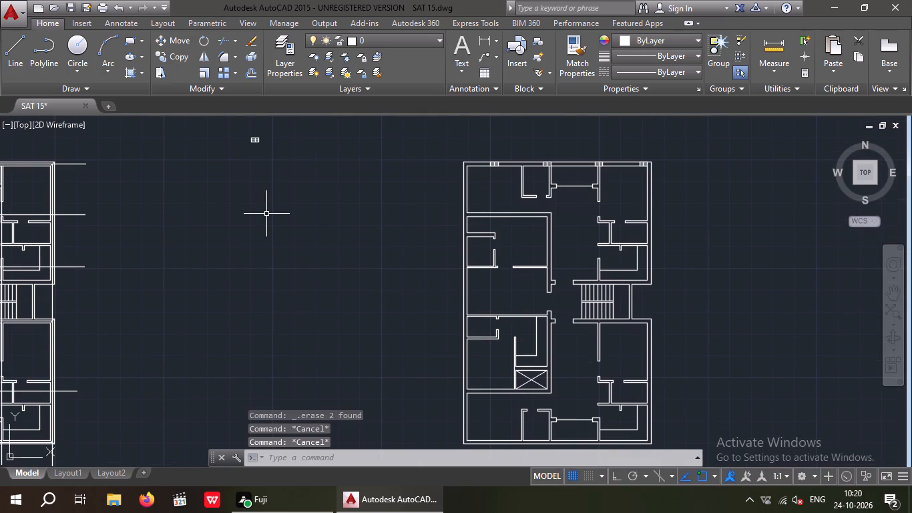
With Ortho on, draw a vertical guide line from the westernmost north-wall column's midpoint down past the south wall.
text(L)
key(space)
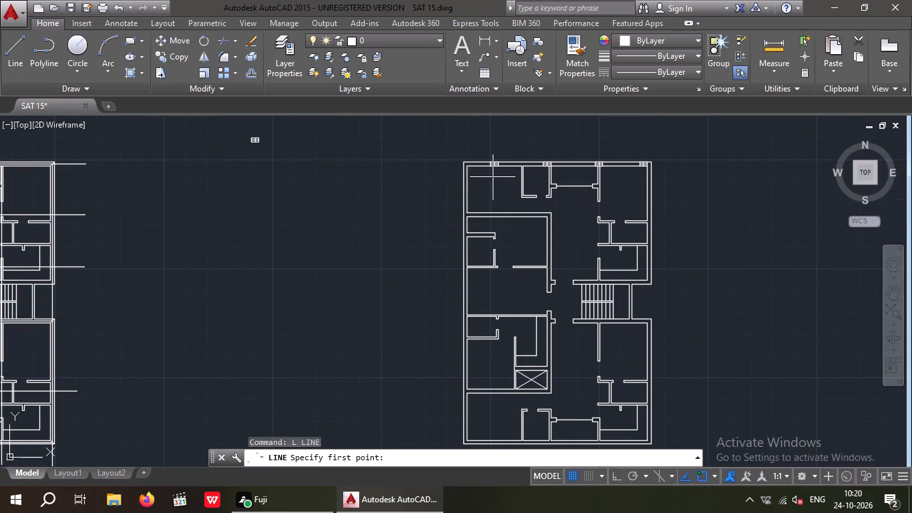
scroll(494, 177, up, 3)
drag(490, 132, 480, 176)
scroll(486, 283, down, 5)
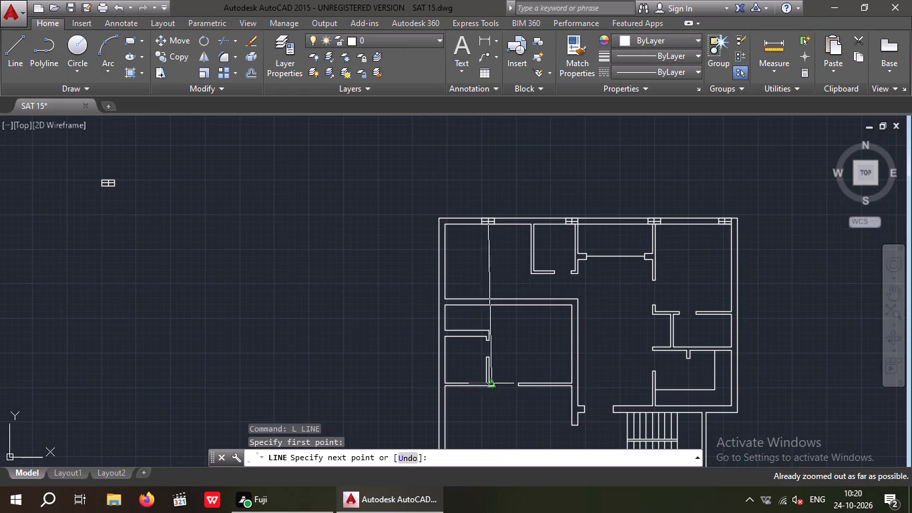
click(616, 477)
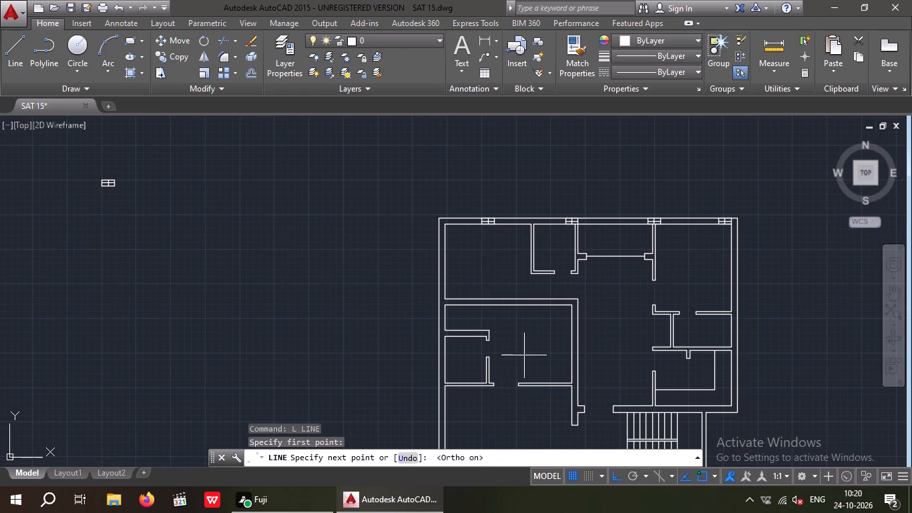
scroll(499, 292, down, 3)
middle_drag(499, 291, 476, 155)
scroll(477, 206, down, 3)
middle_drag(487, 345, 480, 232)
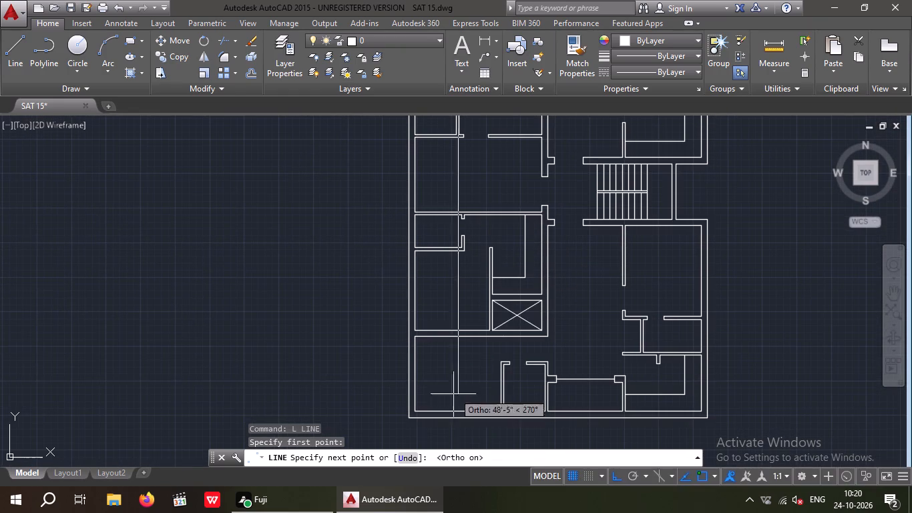
click(461, 439)
key(space)
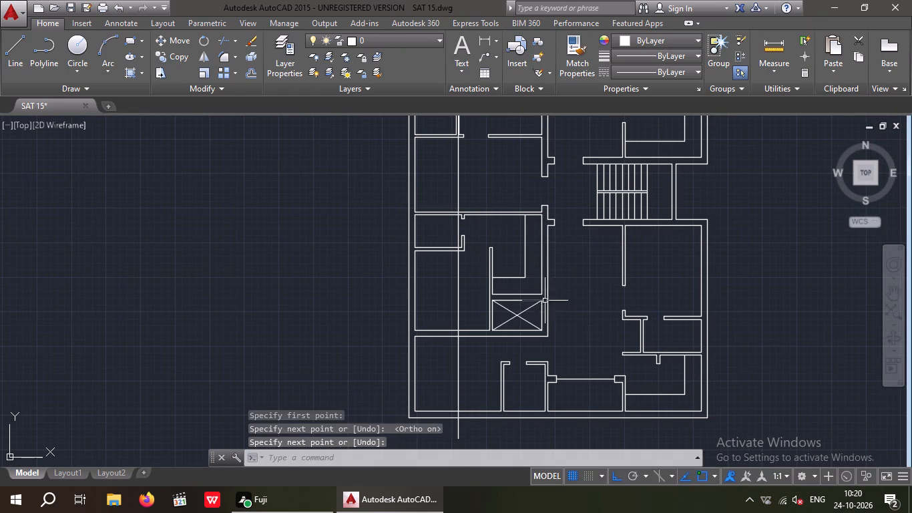
Draw a vertical guide line from the midpoint of the second north-wall column from the west down past the south wall.
scroll(545, 301, down, 1)
middle_drag(545, 300, 389, 434)
scroll(465, 276, down, 2)
middle_drag(442, 230, 527, 264)
scroll(471, 254, down, 2)
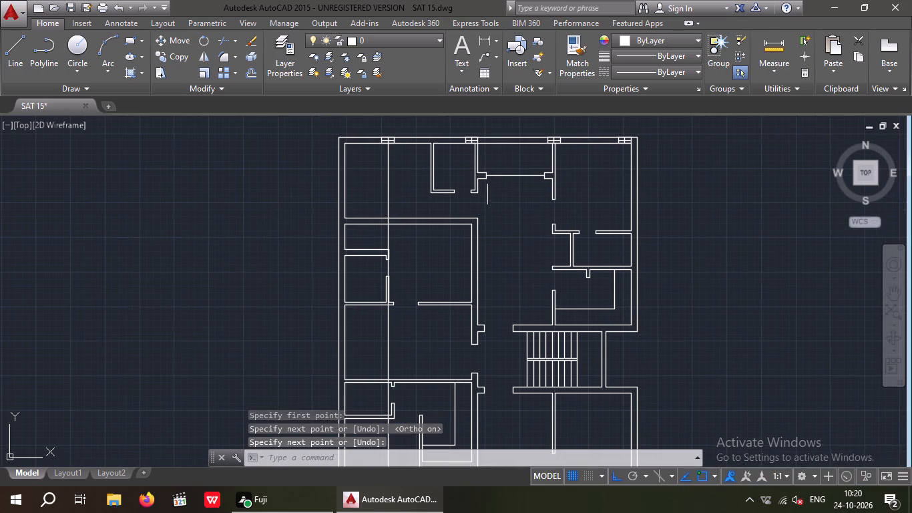
key(space)
scroll(469, 142, up, 3)
click(477, 141)
scroll(476, 146, down, 4)
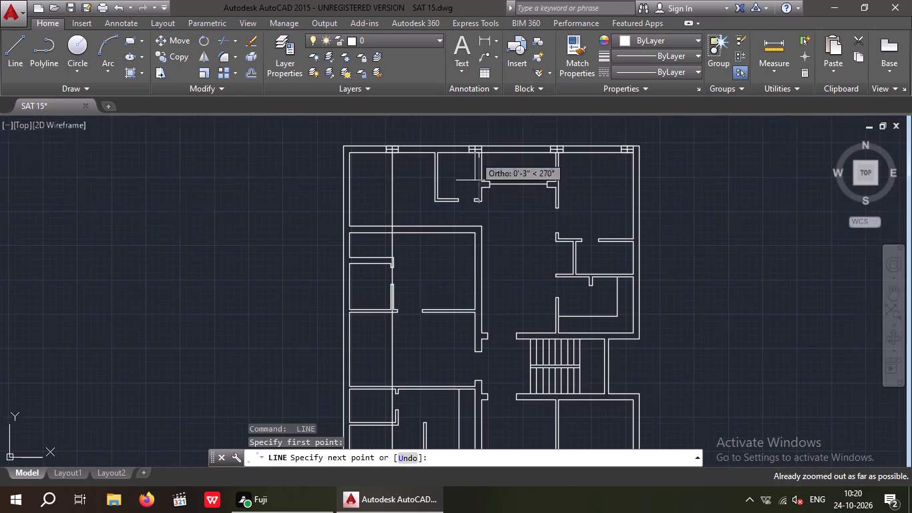
middle_drag(483, 293, 491, 162)
scroll(486, 244, down, 3)
middle_drag(483, 319, 477, 162)
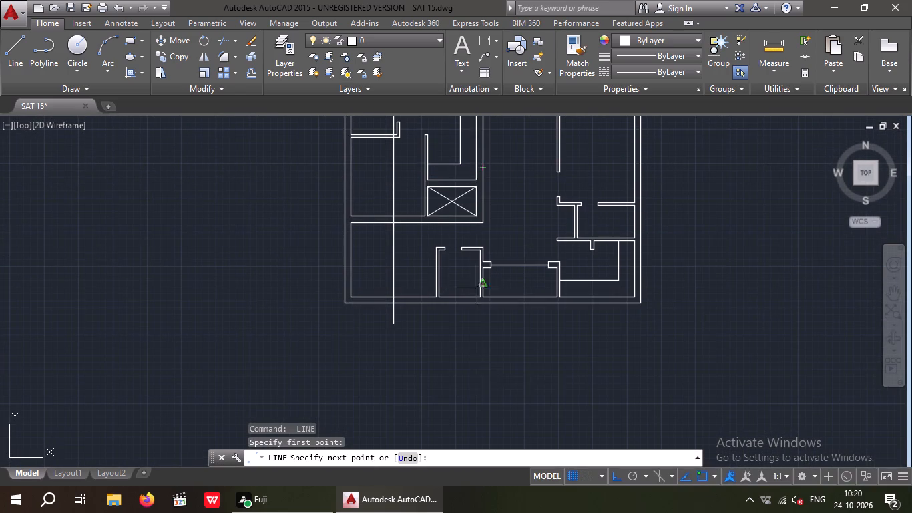
click(473, 327)
key(space)
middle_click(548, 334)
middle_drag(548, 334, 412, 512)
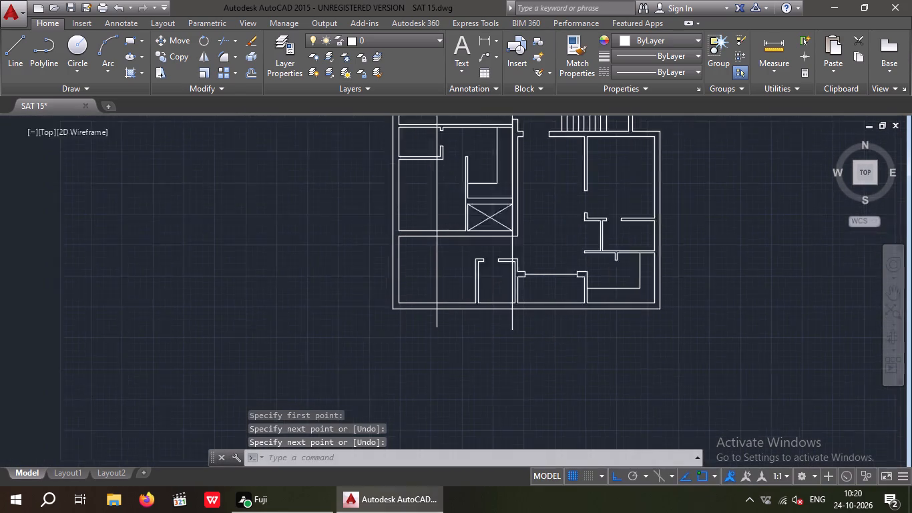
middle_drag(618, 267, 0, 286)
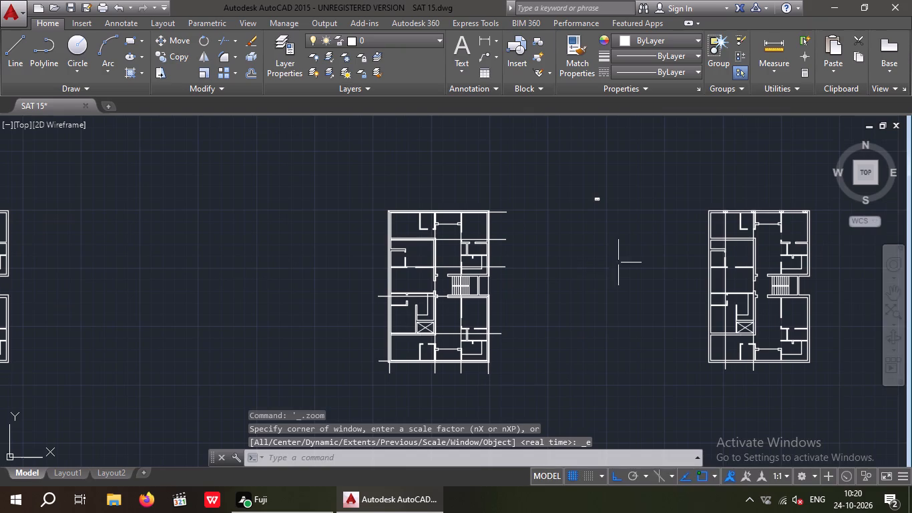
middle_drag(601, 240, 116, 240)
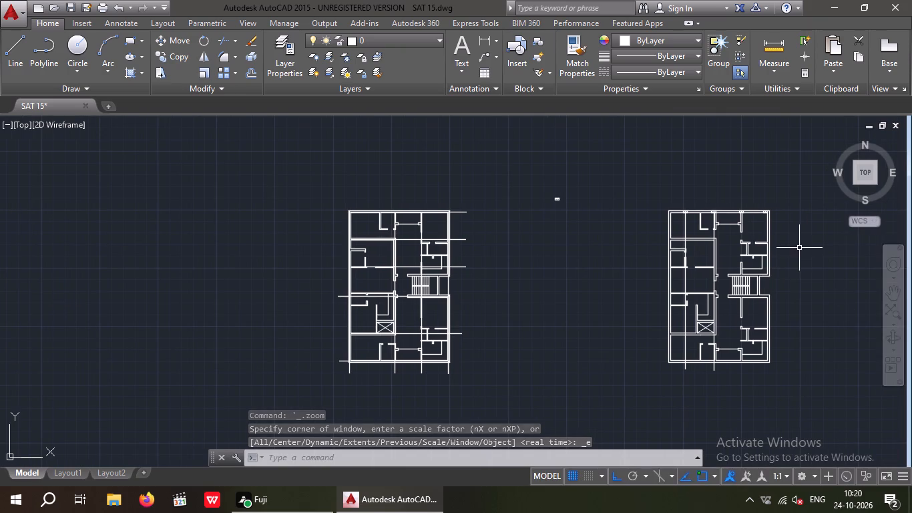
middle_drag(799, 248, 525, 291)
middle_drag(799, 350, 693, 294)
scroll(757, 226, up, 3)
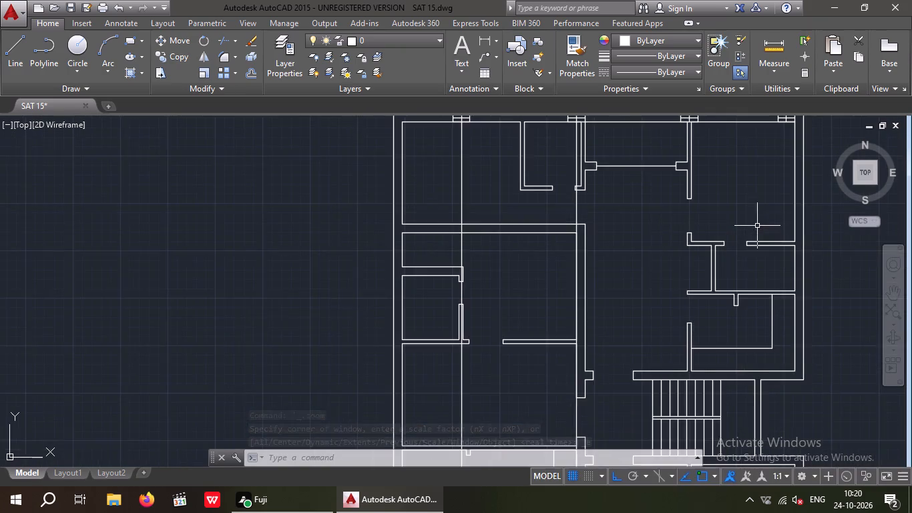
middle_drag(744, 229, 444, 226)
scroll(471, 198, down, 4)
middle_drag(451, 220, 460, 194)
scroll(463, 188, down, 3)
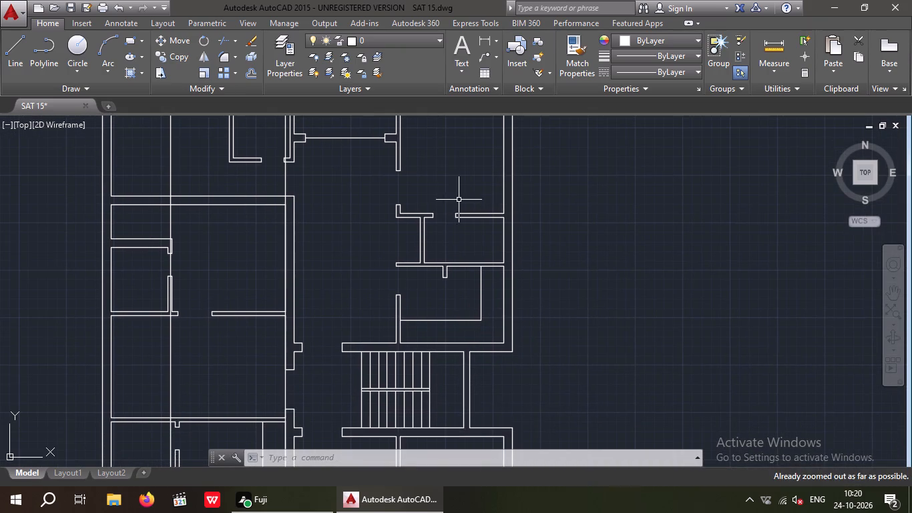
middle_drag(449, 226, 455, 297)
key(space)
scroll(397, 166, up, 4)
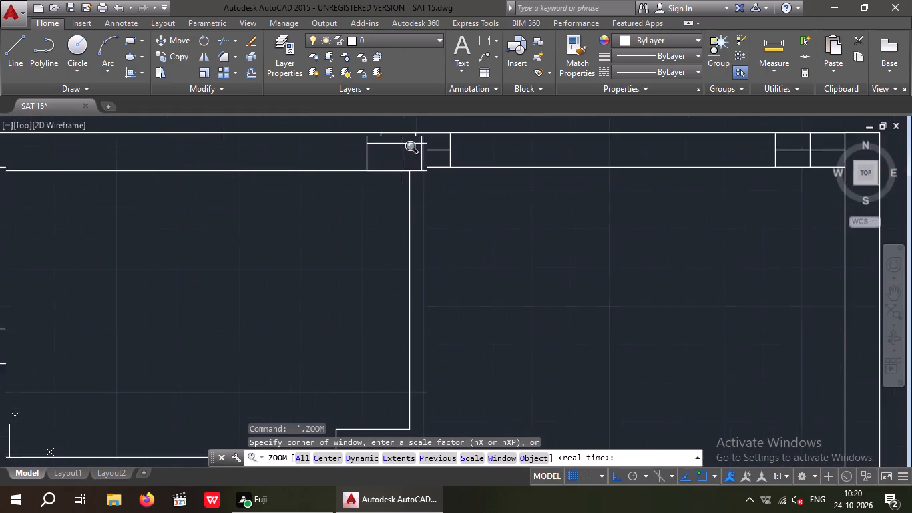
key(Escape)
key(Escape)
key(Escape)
Draw a vertical guide line from the third north-wall column's lower midpoint through the staircase down past the south wall.
key(l)
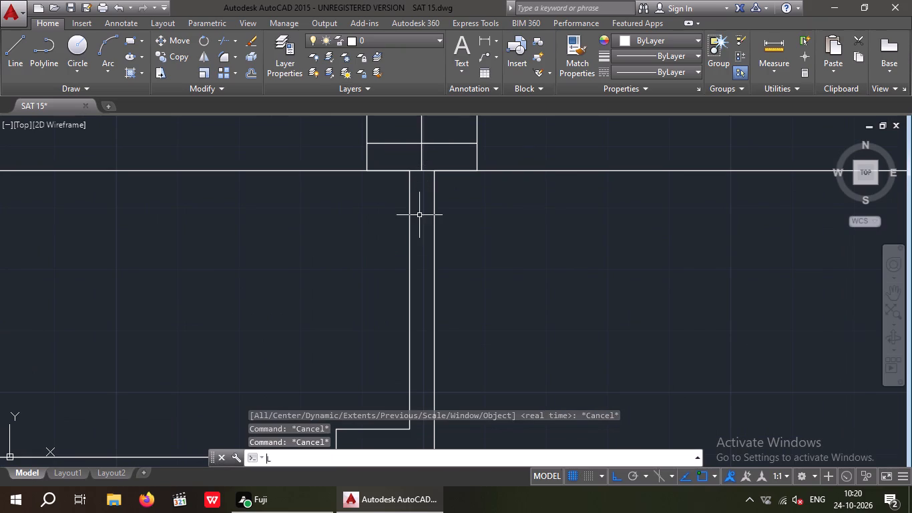
key(space)
click(424, 168)
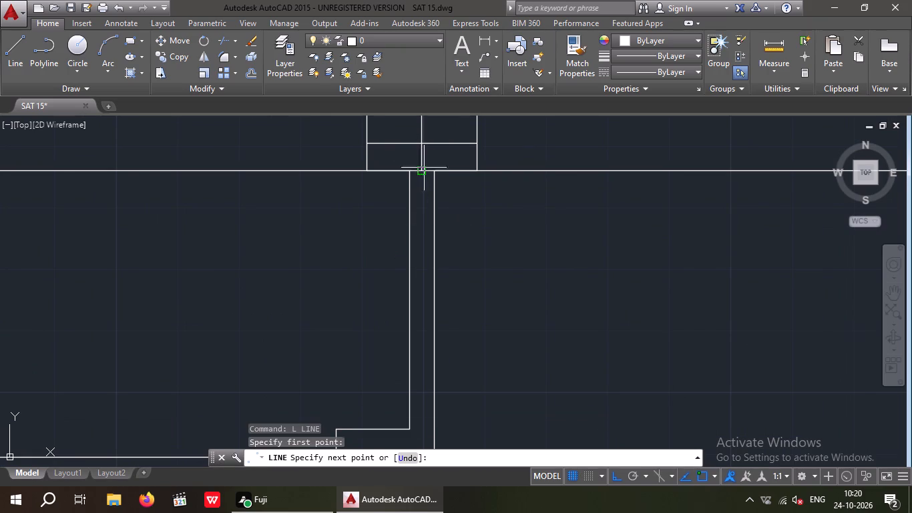
scroll(424, 168, down, 5)
middle_drag(421, 318, 401, 197)
scroll(402, 215, down, 3)
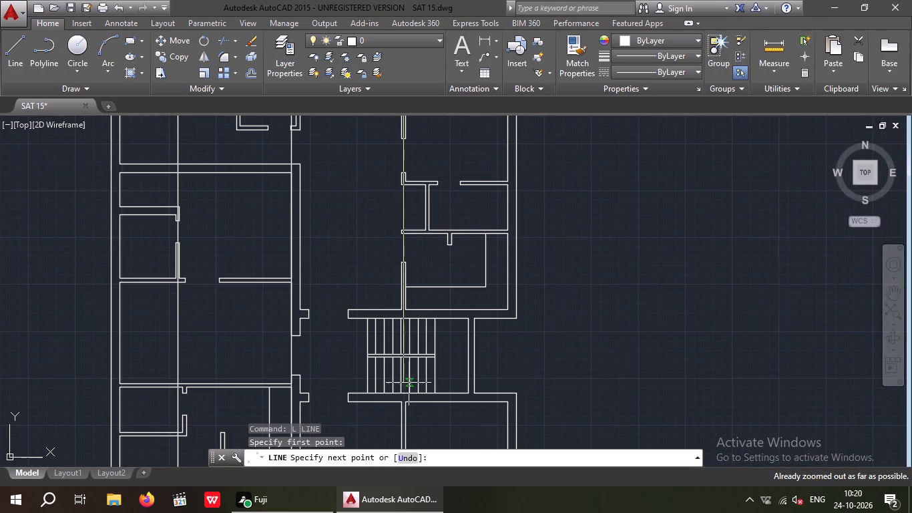
middle_drag(409, 382, 417, 228)
scroll(425, 259, down, 4)
middle_drag(425, 341, 425, 208)
scroll(424, 215, down, 4)
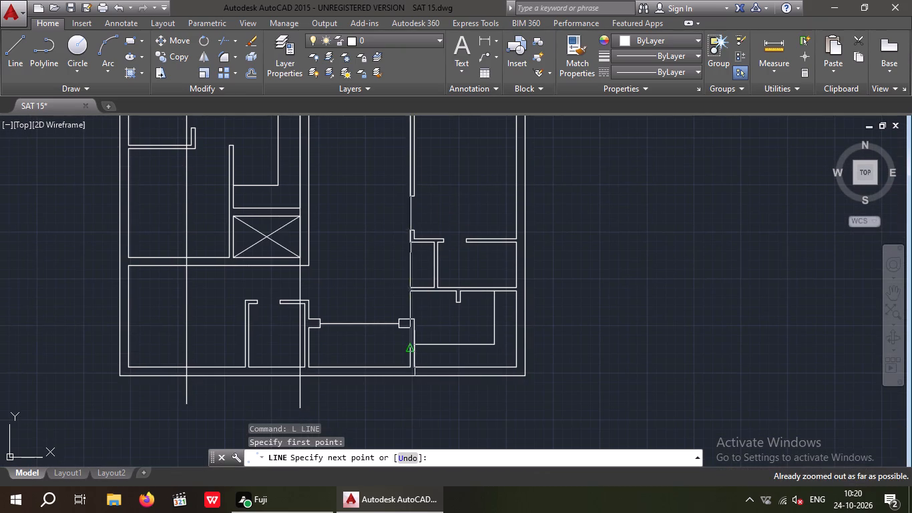
scroll(404, 392, up, 2)
scroll(421, 379, down, 1)
middle_drag(421, 375, 439, 233)
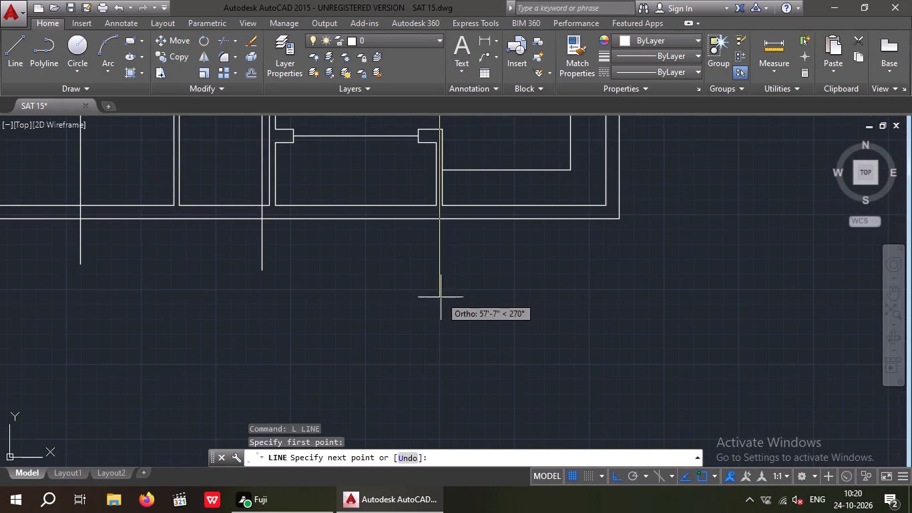
click(440, 272)
key(space)
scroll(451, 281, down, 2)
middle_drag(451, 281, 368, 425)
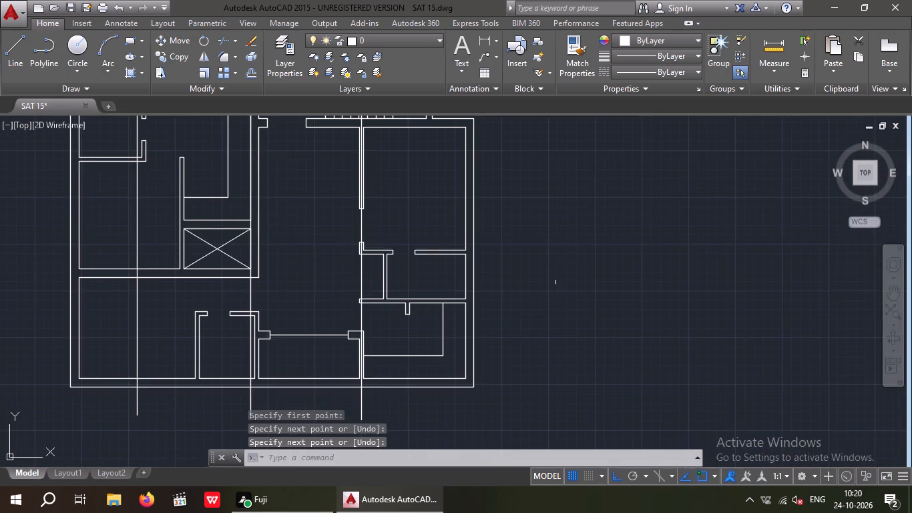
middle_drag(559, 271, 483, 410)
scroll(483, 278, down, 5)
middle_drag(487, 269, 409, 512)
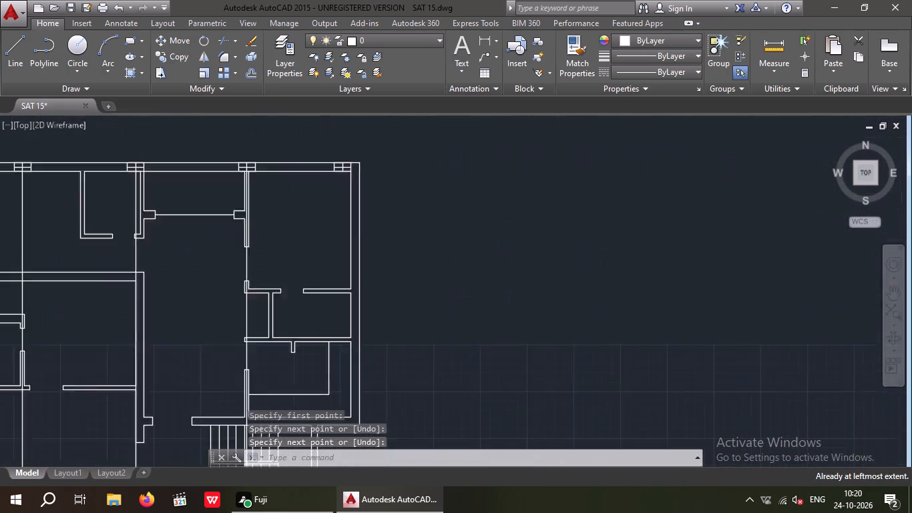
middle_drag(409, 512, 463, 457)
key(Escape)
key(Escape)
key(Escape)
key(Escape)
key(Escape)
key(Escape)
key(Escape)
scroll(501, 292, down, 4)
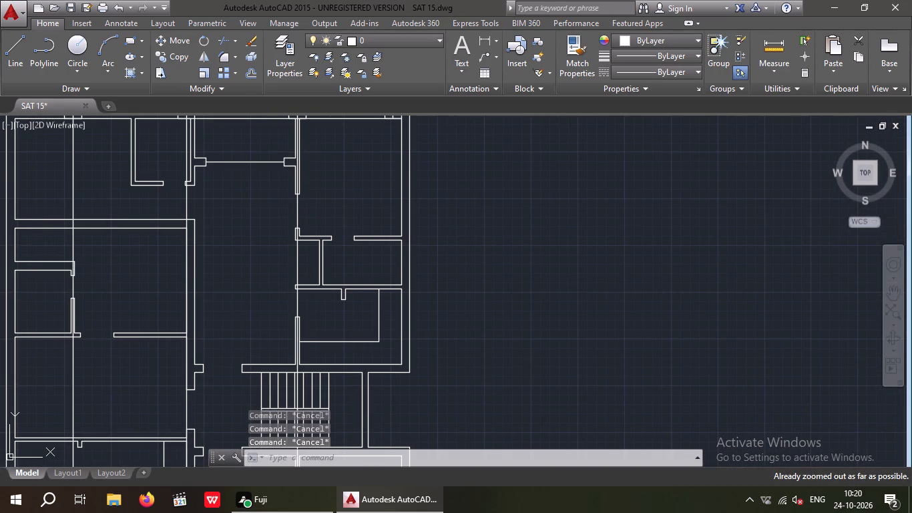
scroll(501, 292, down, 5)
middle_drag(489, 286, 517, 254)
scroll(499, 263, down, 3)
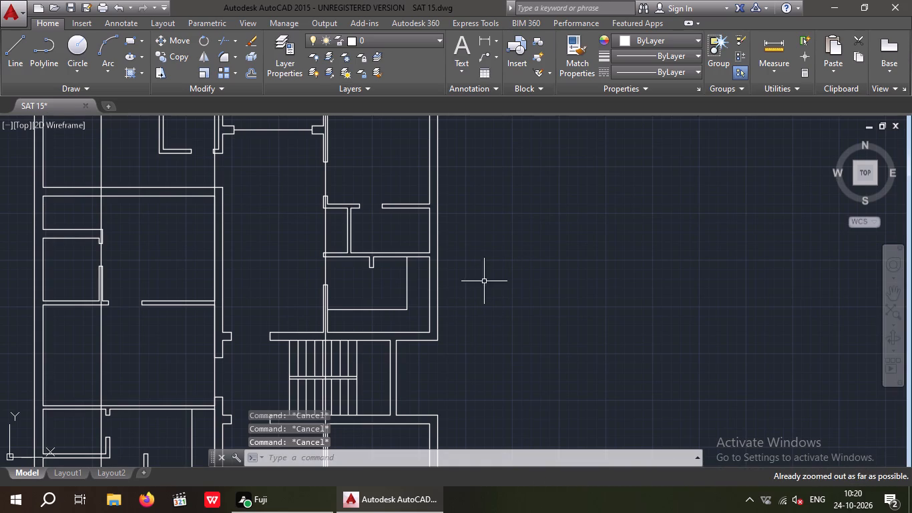
Save the drawing.
scroll(485, 279, down, 3)
key(ctrl+s)
key(ctrl+s)
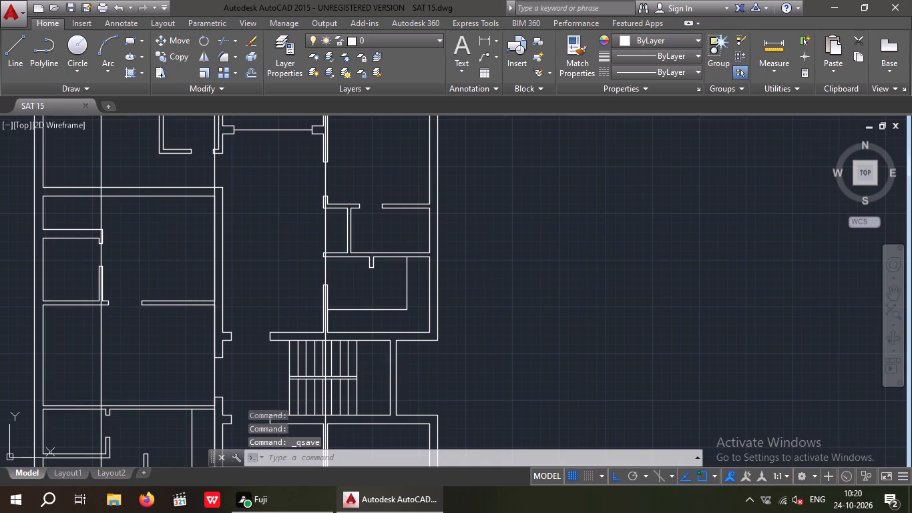
key(ctrl+s)
Draw a vertical guide line from the easternmost north-wall column's lower midpoint down past the south wall.
scroll(441, 301, down, 3)
middle_drag(441, 301, 441, 344)
middle_drag(455, 332, 429, 468)
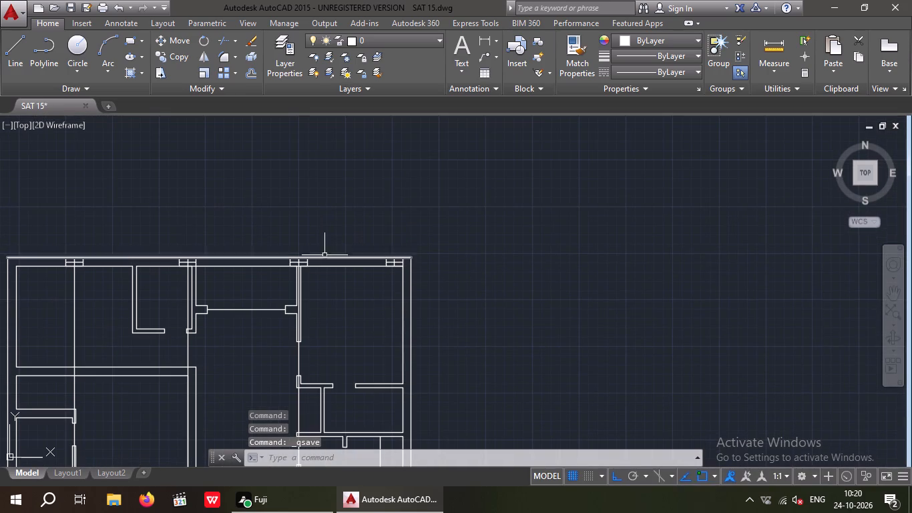
click(11, 46)
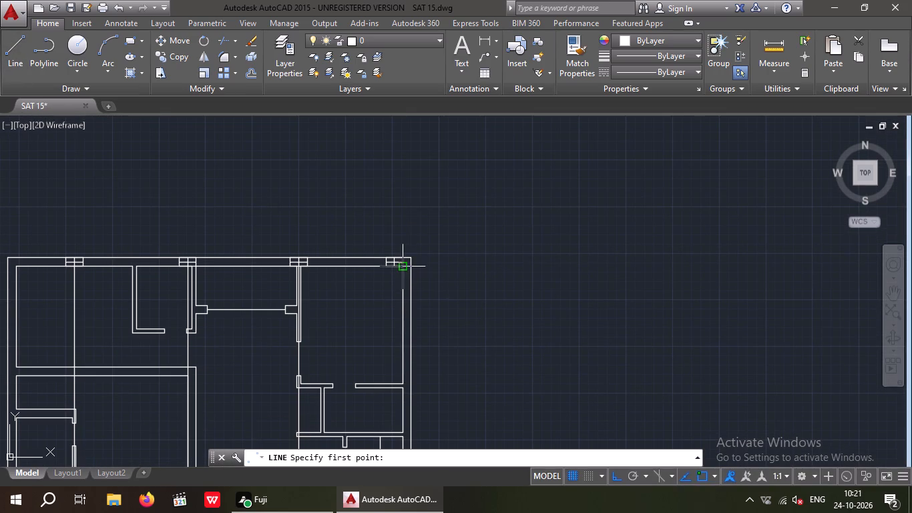
scroll(403, 267, up, 4)
click(335, 263)
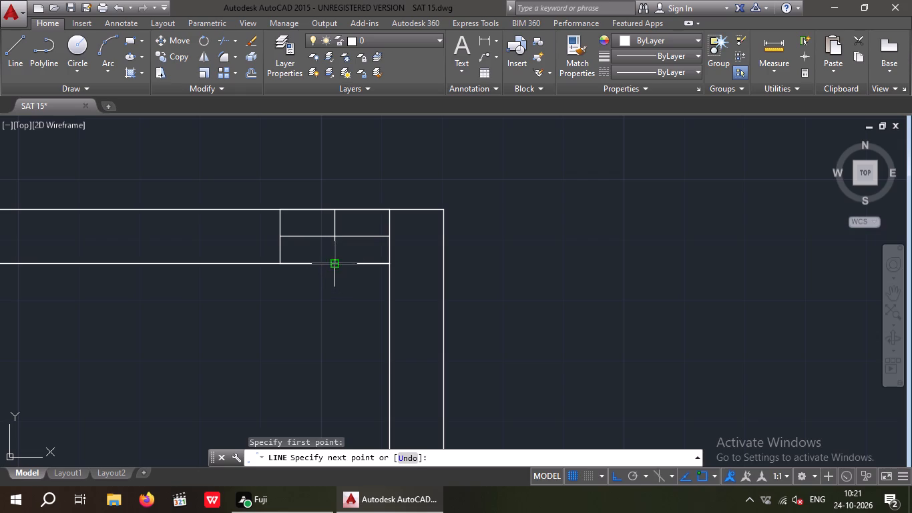
scroll(340, 259, down, 5)
middle_drag(357, 353, 369, 242)
scroll(368, 251, down, 4)
middle_drag(353, 352, 393, 162)
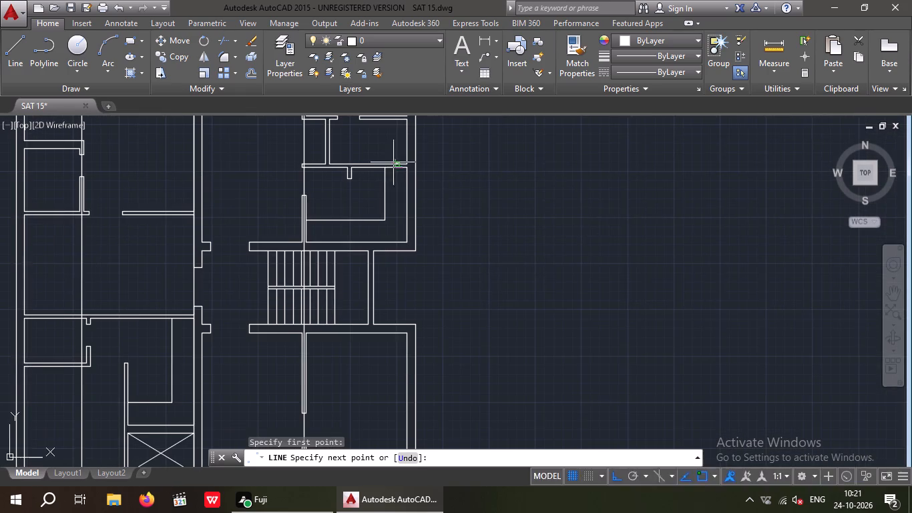
scroll(384, 247, down, 3)
middle_drag(389, 354, 433, 163)
scroll(441, 198, down, 3)
middle_drag(451, 419, 456, 364)
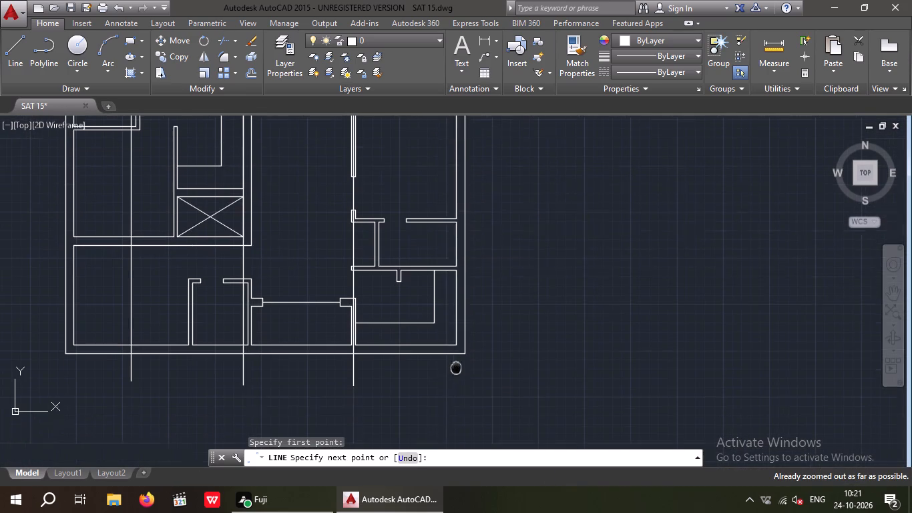
middle_drag(456, 364, 457, 264)
scroll(457, 265, up, 4)
click(435, 279)
key(Escape)
key(Escape)
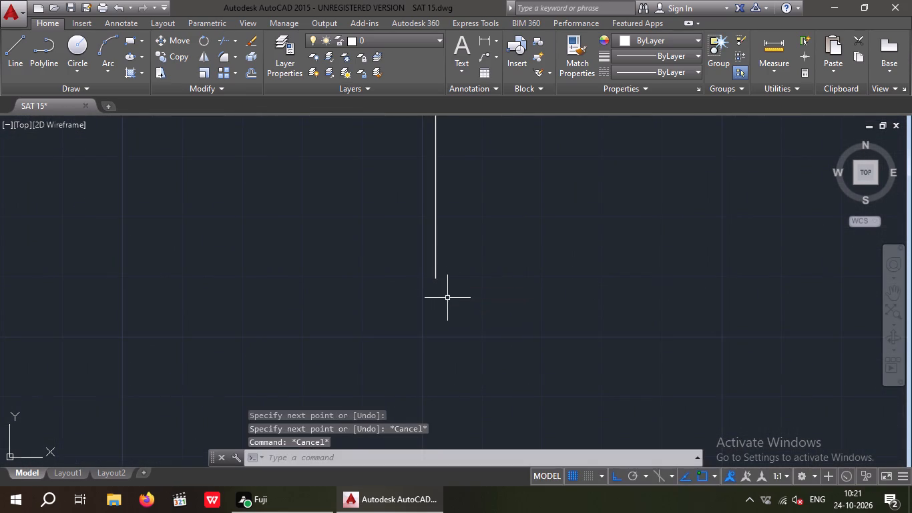
Examine the copied floor plan and its vertical guide lines from the south wall back up to the north-wall columns.
scroll(451, 293, down, 3)
middle_drag(451, 300, 453, 401)
key(Escape)
key(Escape)
key(Escape)
middle_drag(471, 273, 430, 375)
scroll(466, 269, down, 2)
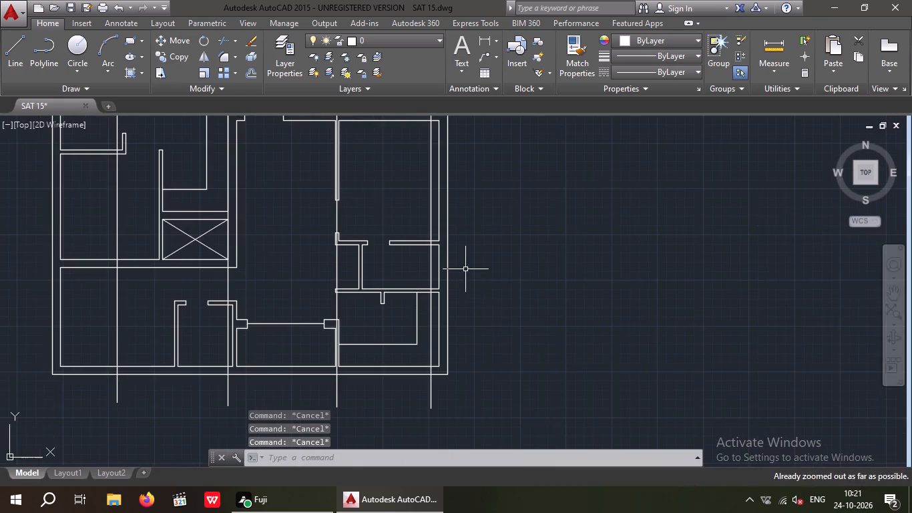
scroll(465, 269, down, 2)
middle_drag(466, 273, 480, 317)
scroll(497, 251, down, 1)
middle_drag(498, 253, 511, 303)
scroll(520, 251, down, 3)
middle_drag(520, 259, 531, 365)
scroll(531, 317, down, 1)
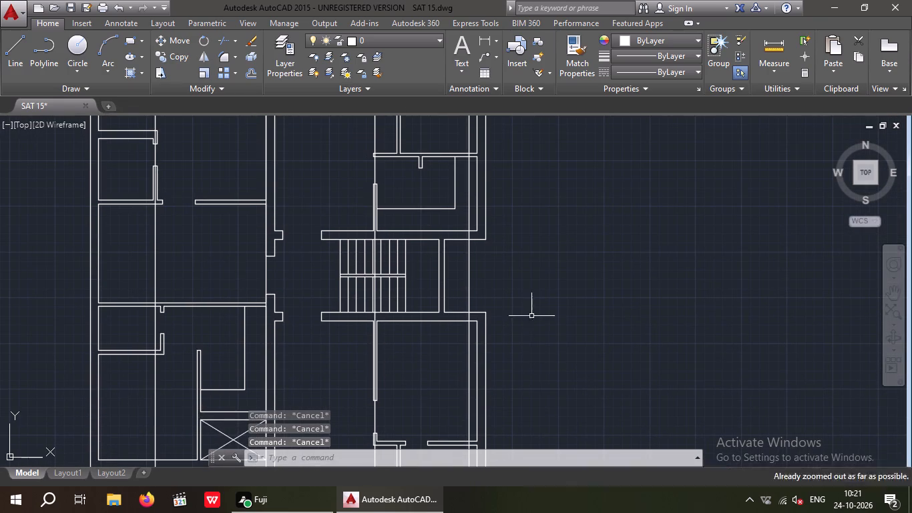
scroll(531, 316, down, 2)
middle_click(530, 316)
key(Escape)
key(Escape)
scroll(532, 283, down, 1)
middle_drag(533, 283, 632, 236)
scroll(626, 239, down, 3)
middle_drag(608, 261, 531, 386)
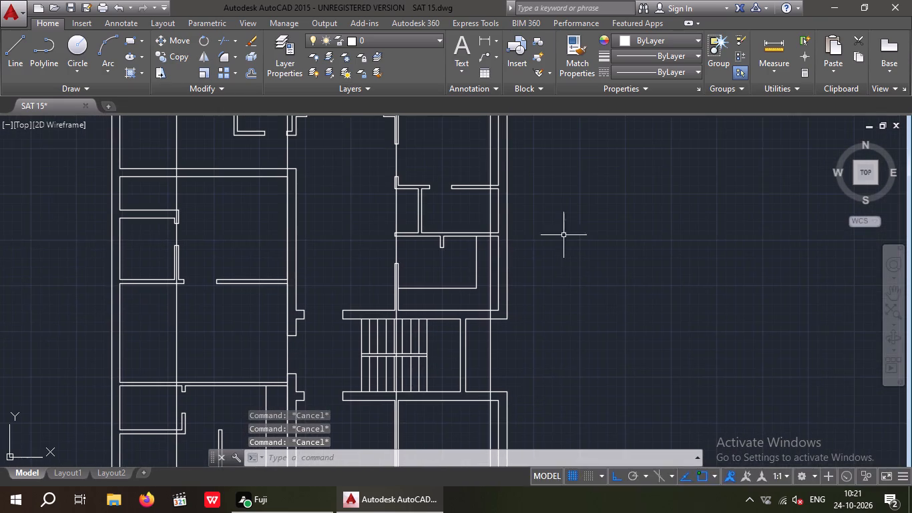
scroll(563, 235, down, 4)
scroll(453, 122, down, 1)
scroll(464, 195, down, 1)
middle_drag(616, 258, 617, 411)
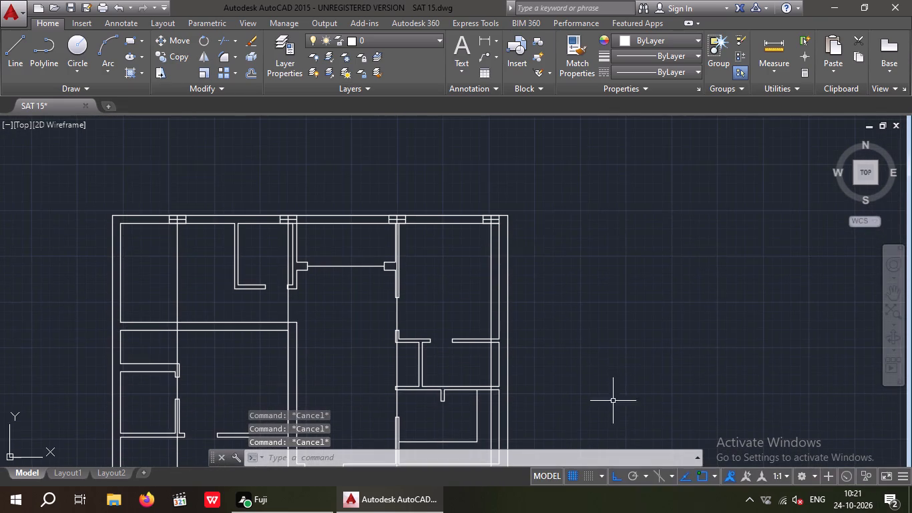
middle_drag(547, 263, 602, 252)
middle_drag(409, 270, 477, 248)
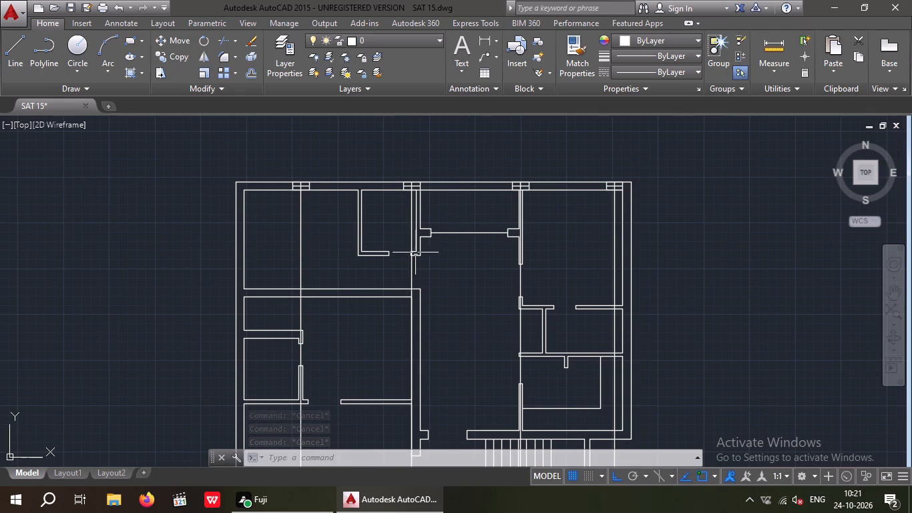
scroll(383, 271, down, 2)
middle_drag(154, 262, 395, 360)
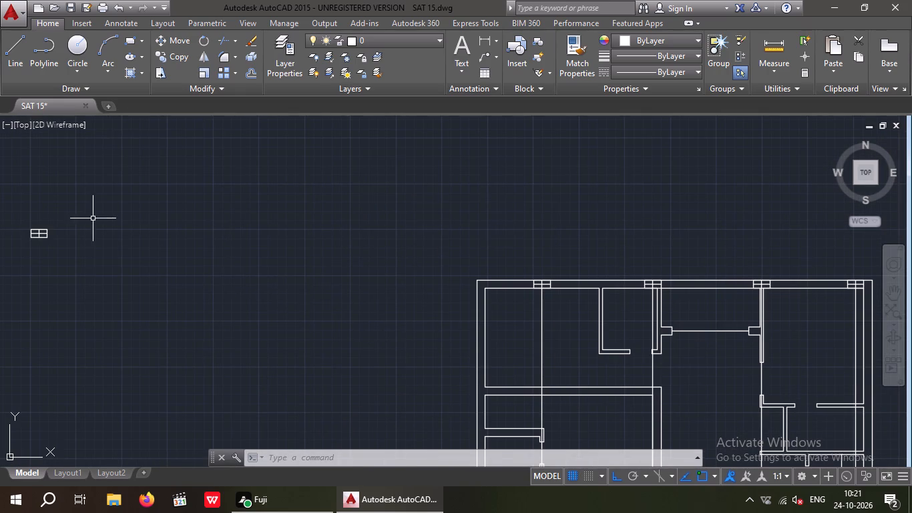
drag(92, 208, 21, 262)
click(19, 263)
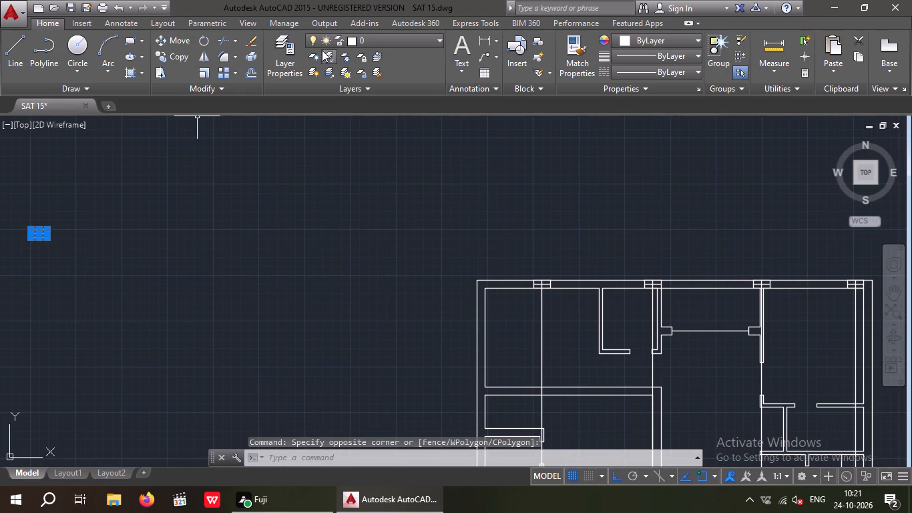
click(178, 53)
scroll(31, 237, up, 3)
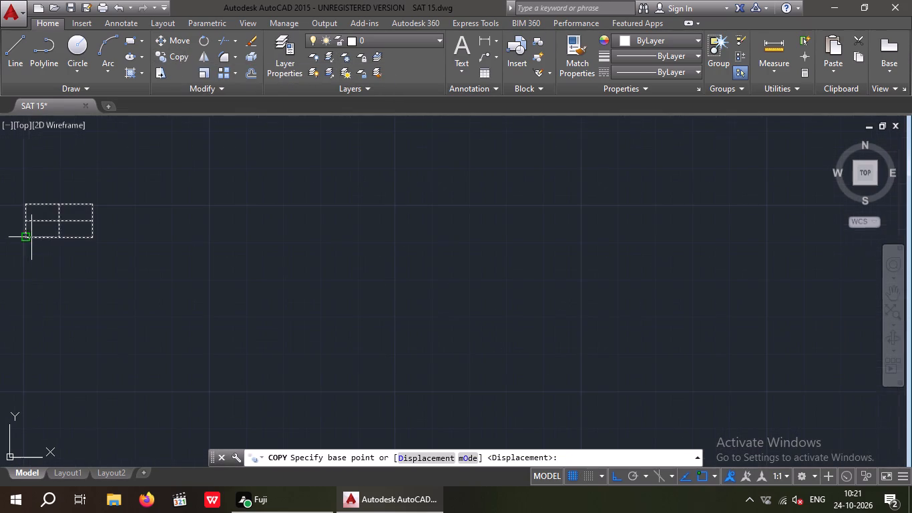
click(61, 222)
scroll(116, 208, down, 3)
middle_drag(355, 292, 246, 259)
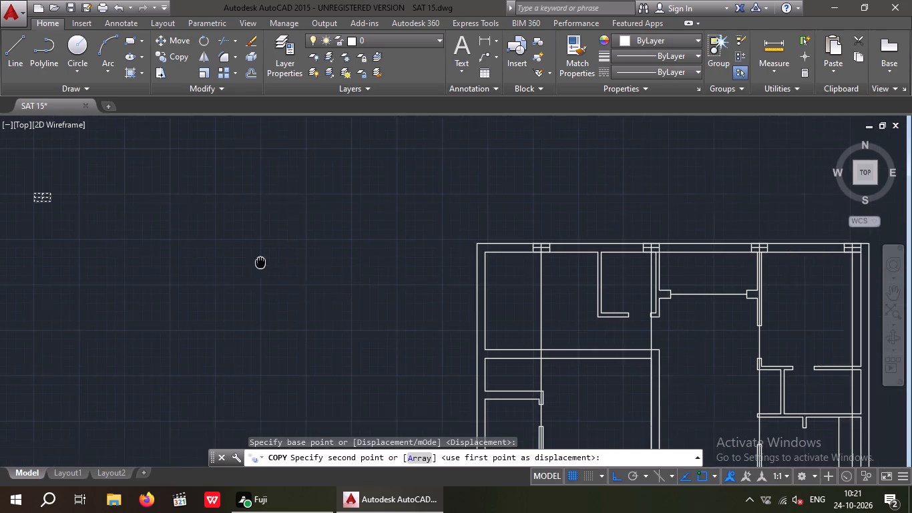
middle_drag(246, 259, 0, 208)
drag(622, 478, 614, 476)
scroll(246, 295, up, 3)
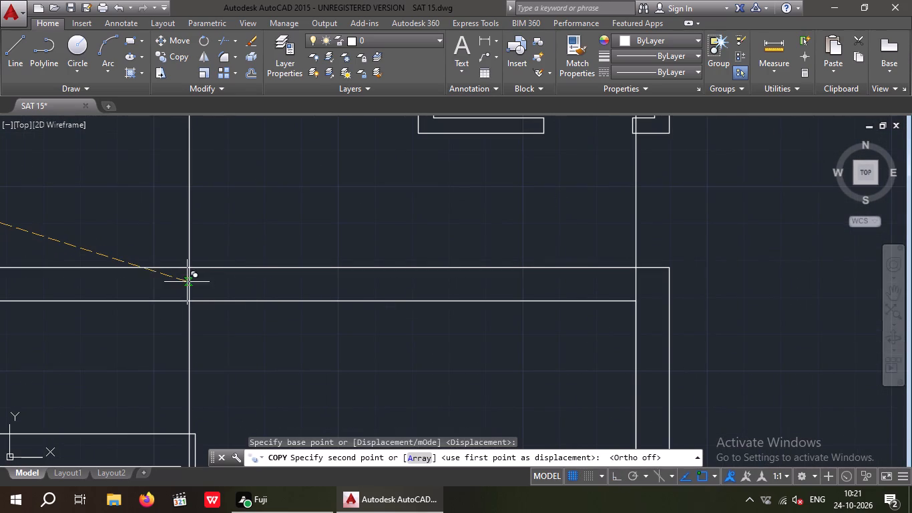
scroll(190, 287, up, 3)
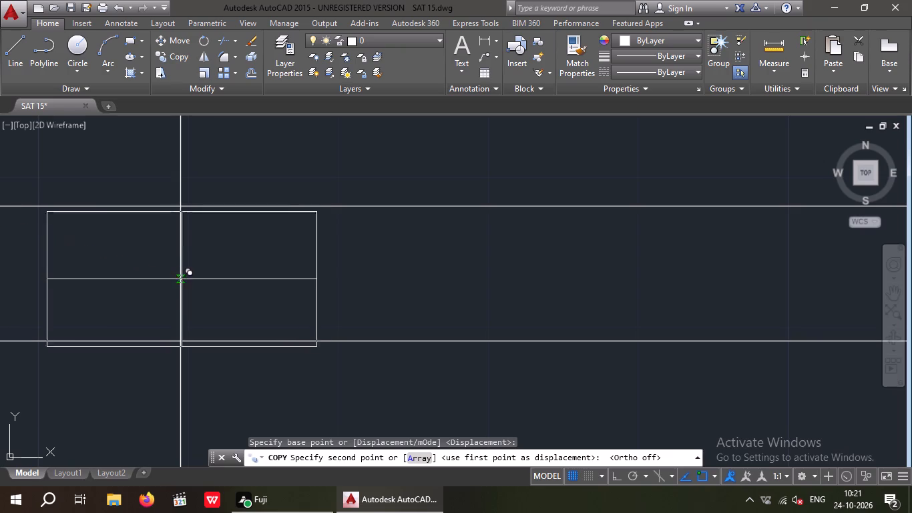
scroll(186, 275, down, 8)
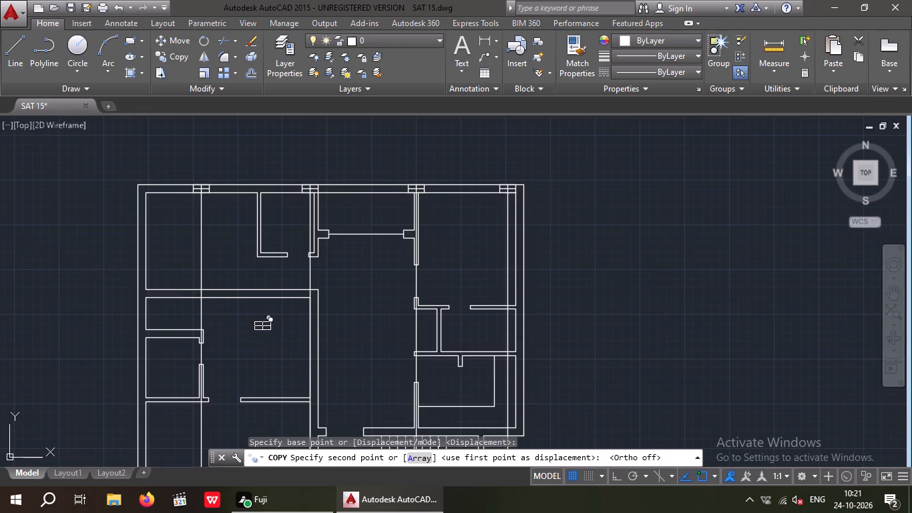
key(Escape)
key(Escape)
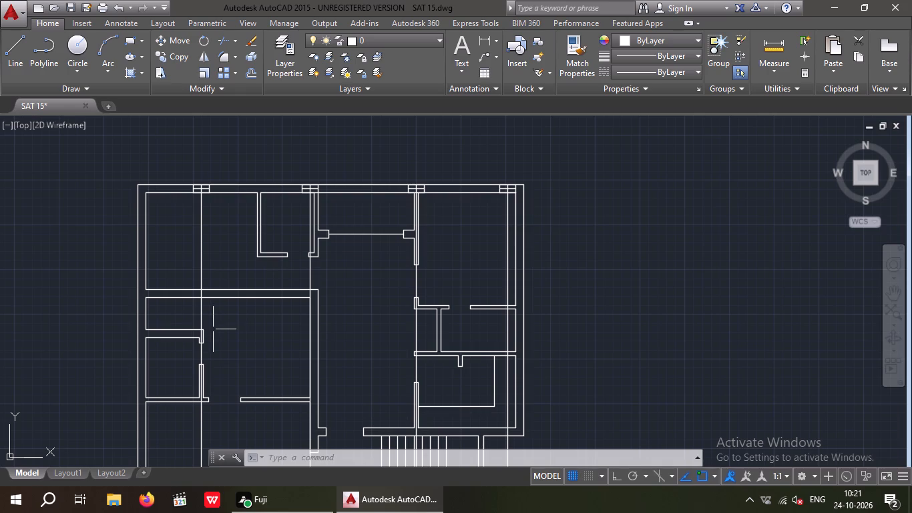
Draw a short vertical line closing the west end of the horizontal wall below the northwest rooms, between its two faces.
key(l)
key(space)
scroll(136, 297, up, 3)
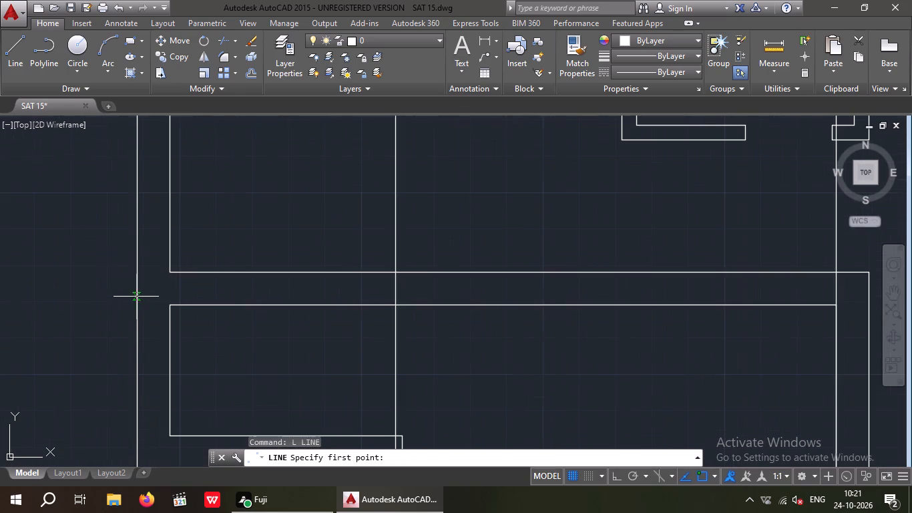
drag(170, 305, 165, 289)
click(170, 270)
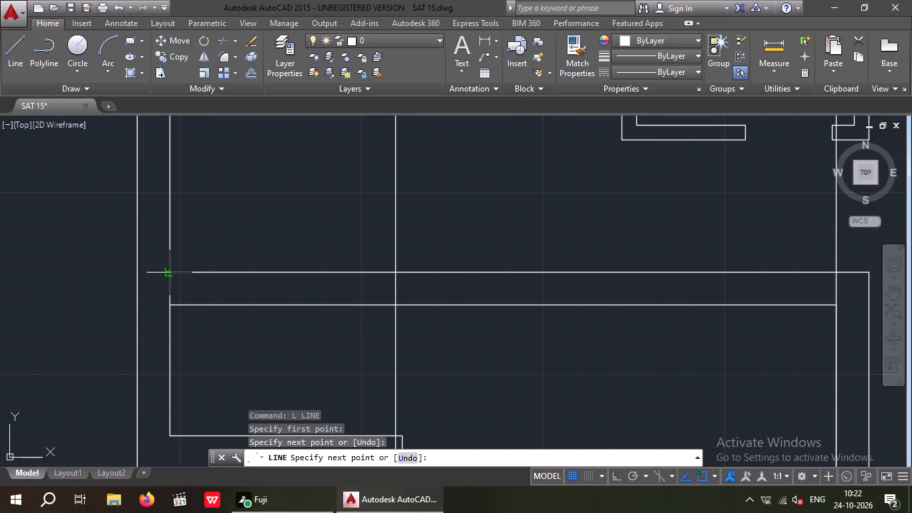
key(space)
Draw a horizontal centreline through that wall from the closing line's midpoint to the wall's east end.
key(space)
drag(169, 289, 179, 293)
scroll(257, 295, down, 3)
scroll(408, 297, up, 2)
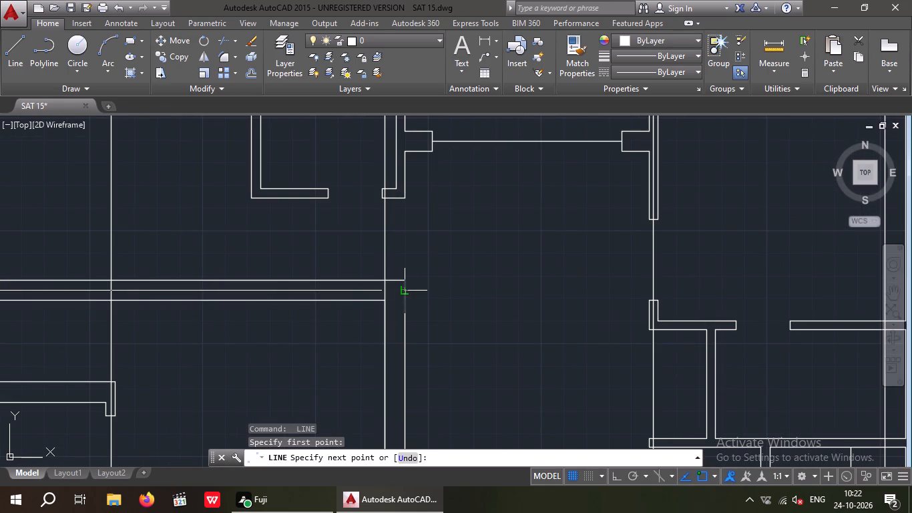
scroll(404, 292, up, 3)
click(400, 287)
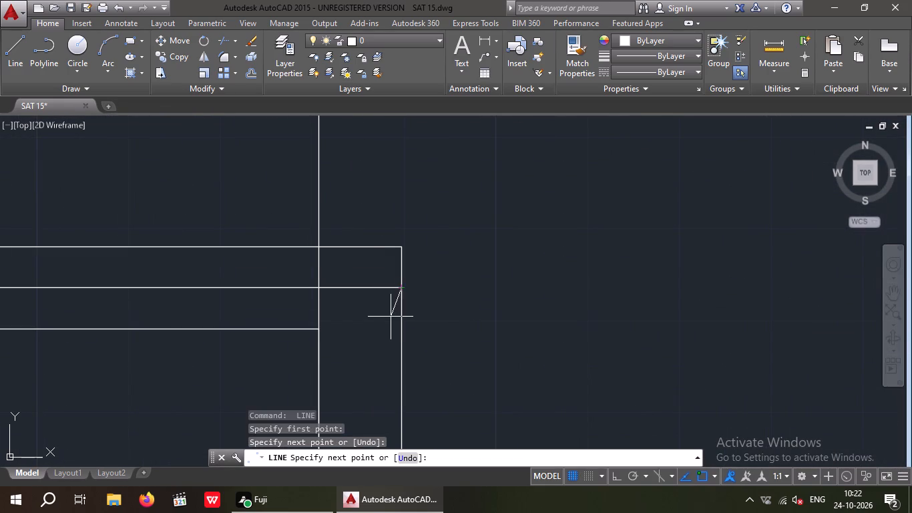
key(Escape)
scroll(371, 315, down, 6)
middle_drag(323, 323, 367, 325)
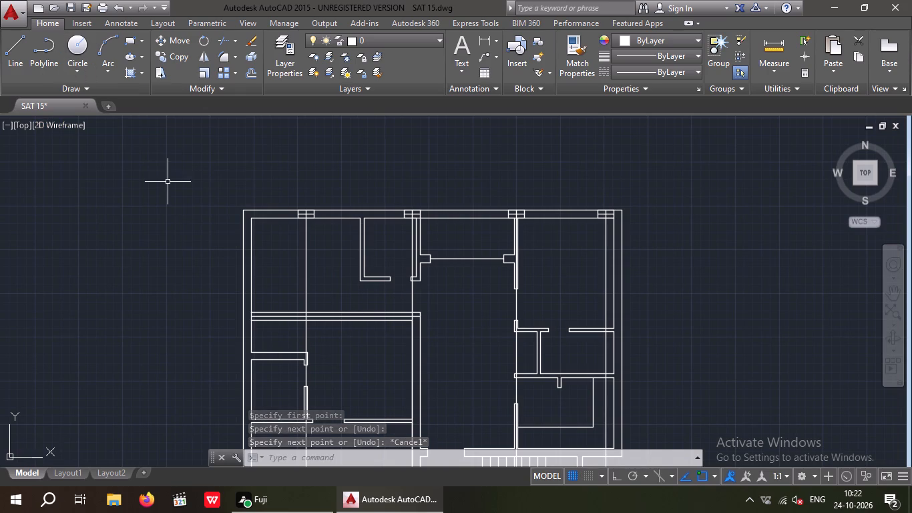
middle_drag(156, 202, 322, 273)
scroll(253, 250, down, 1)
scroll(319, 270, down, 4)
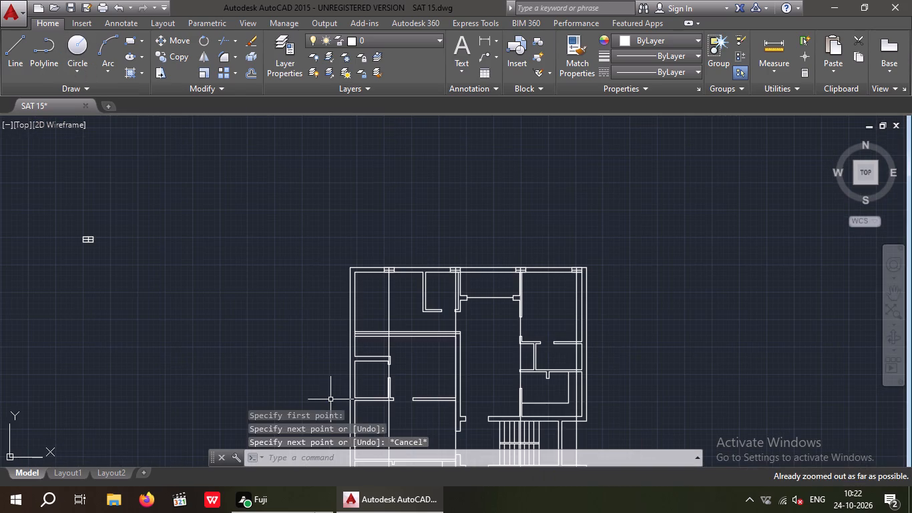
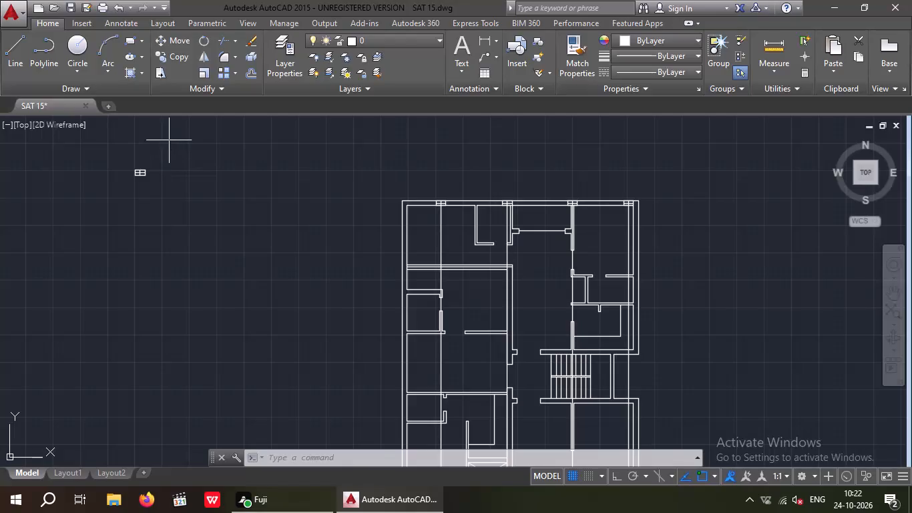
Copy the loose 18" by 9" column rectangle by its centre onto the wall centreline below the northwest rooms, where the westernmost guide line crosses.
drag(105, 178, 103, 186)
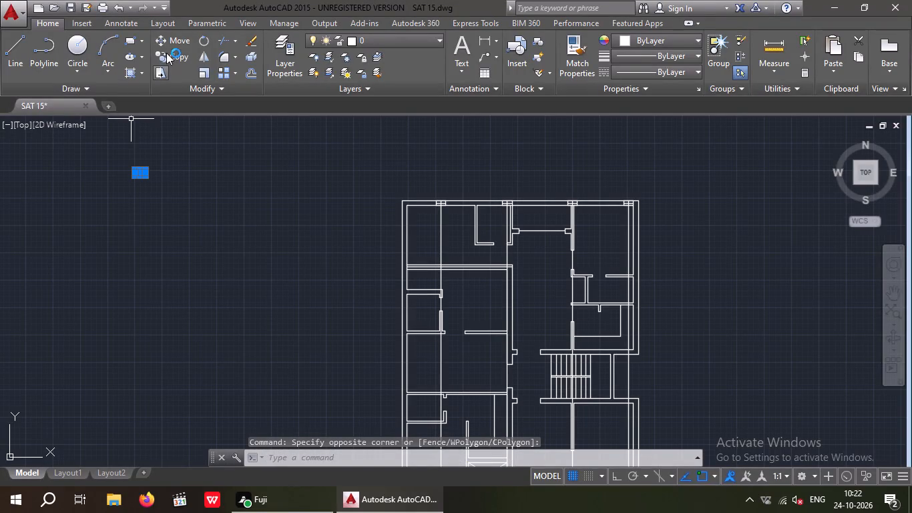
click(166, 53)
scroll(136, 170, up, 4)
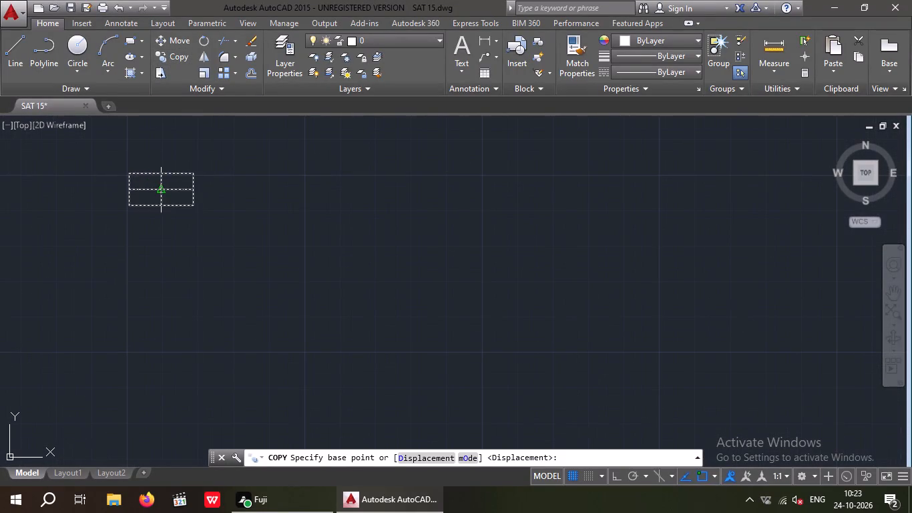
click(160, 192)
scroll(186, 184, down, 4)
middle_drag(430, 242, 165, 289)
scroll(419, 338, up, 5)
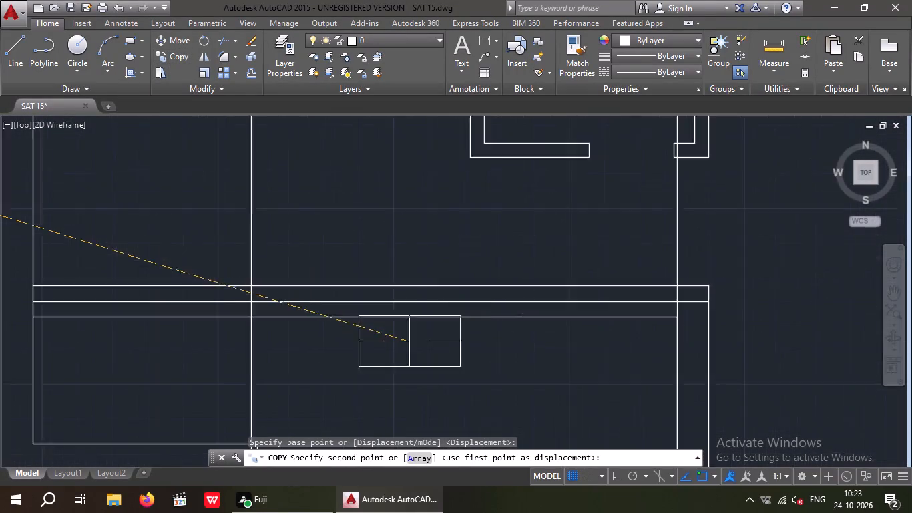
scroll(164, 281, up, 3)
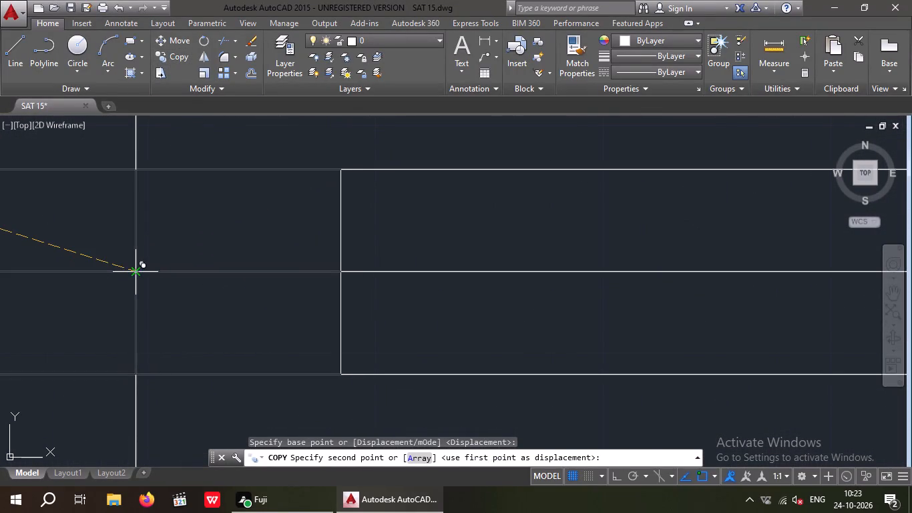
click(134, 272)
Place a second column copy on the same wall centreline where the second guide line from the west crosses, and finish copying.
scroll(146, 261, down, 4)
scroll(557, 262, up, 3)
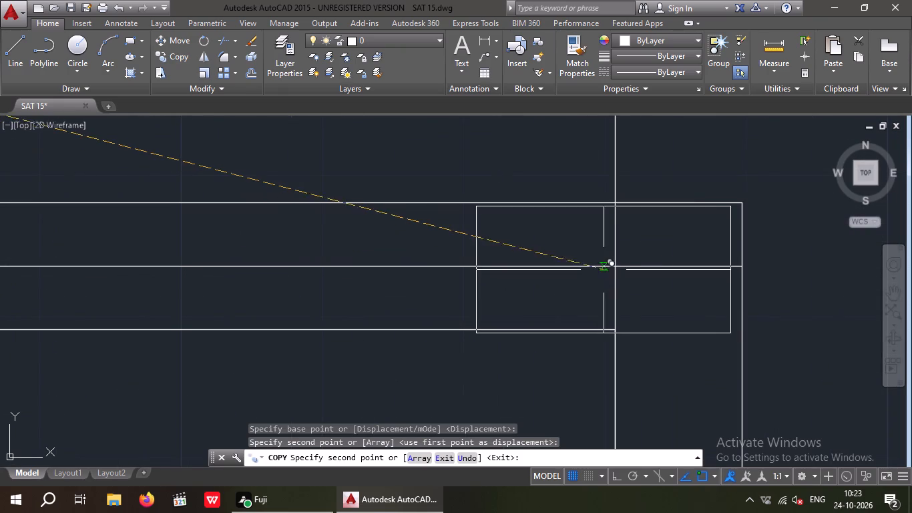
click(616, 267)
scroll(519, 268, down, 3)
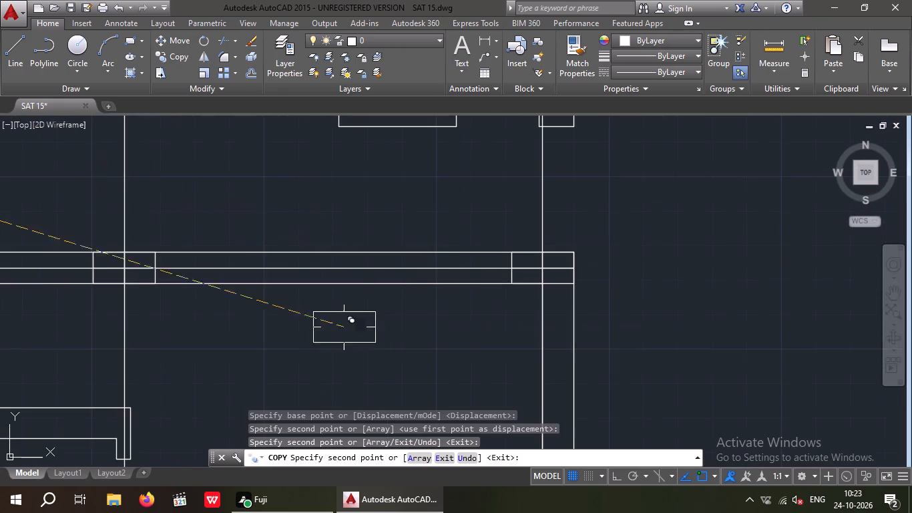
scroll(288, 317, down, 3)
middle_drag(312, 301, 300, 233)
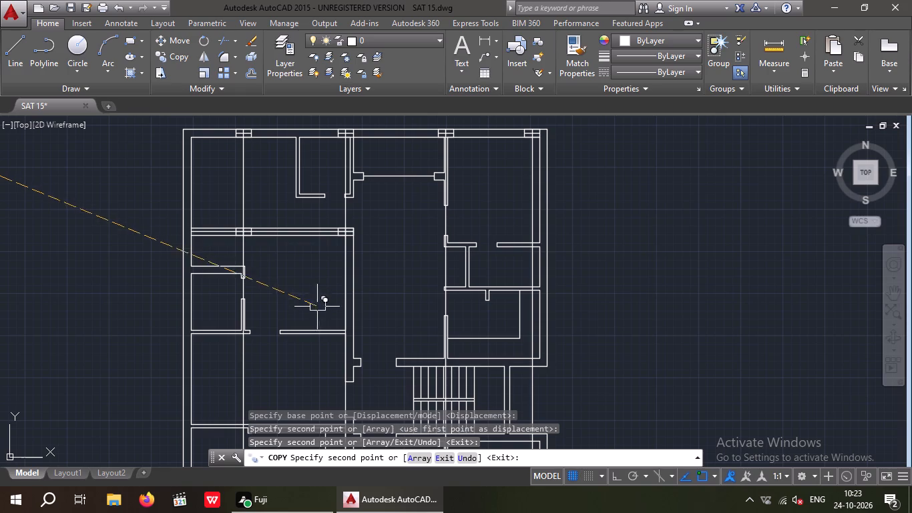
middle_drag(319, 285, 333, 216)
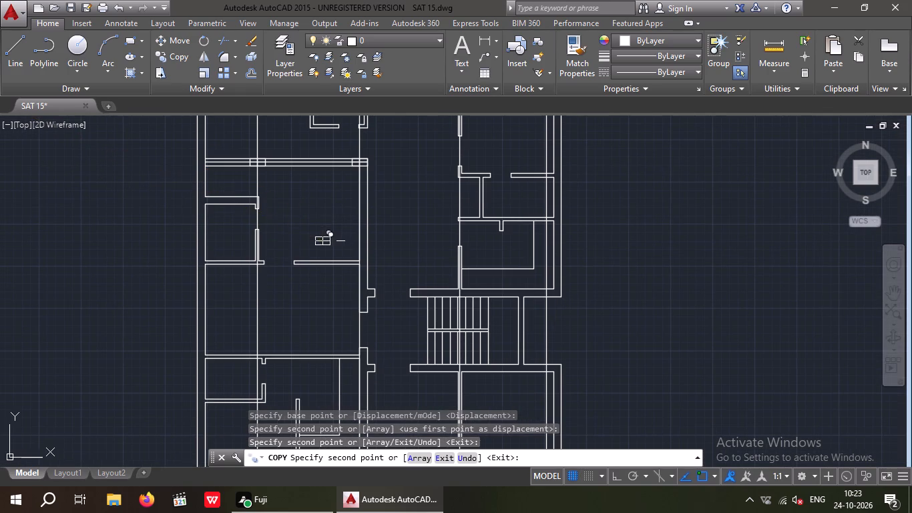
middle_drag(419, 206, 328, 319)
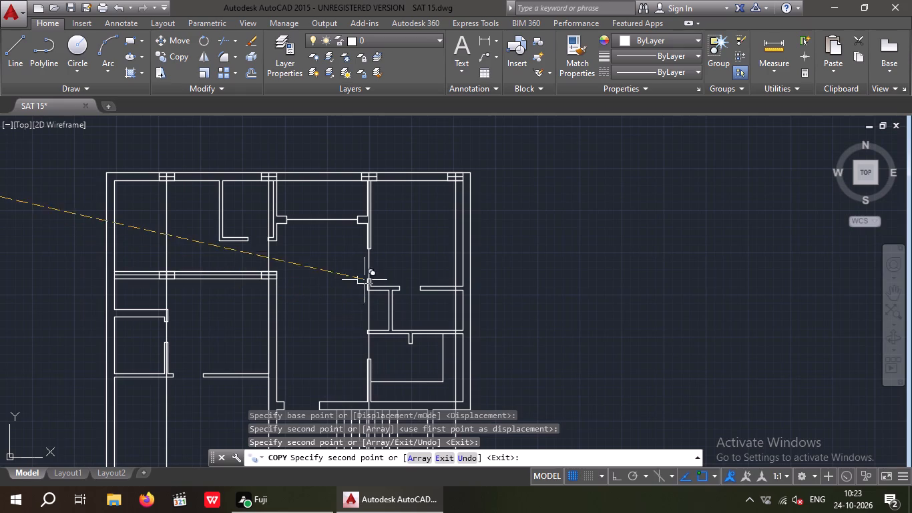
key(Escape)
key(Escape)
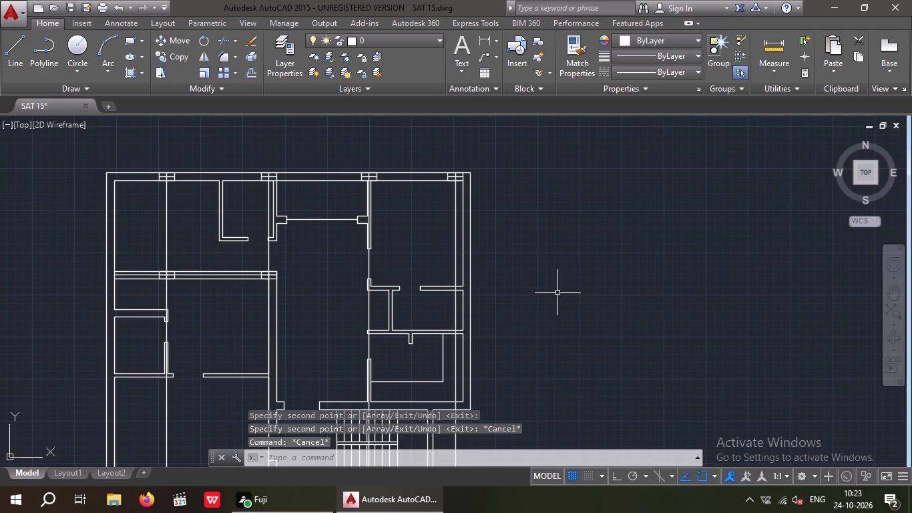
scroll(531, 285, down, 3)
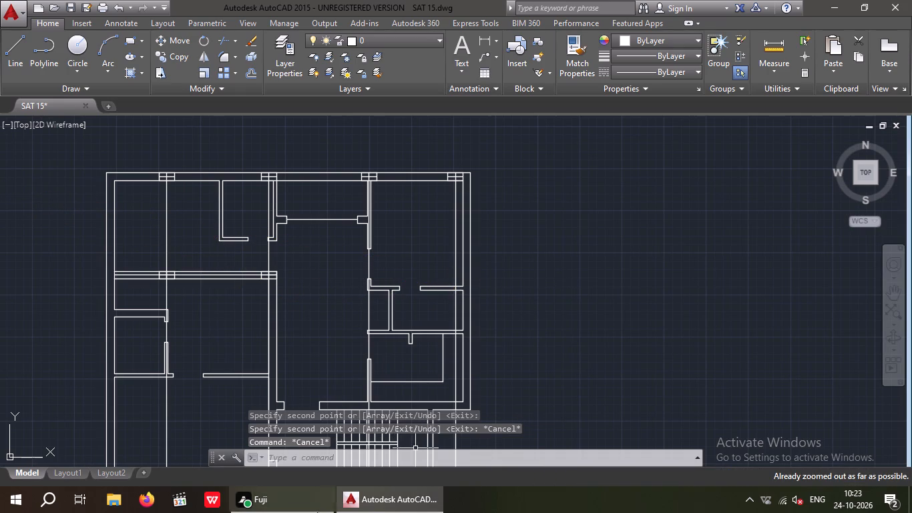
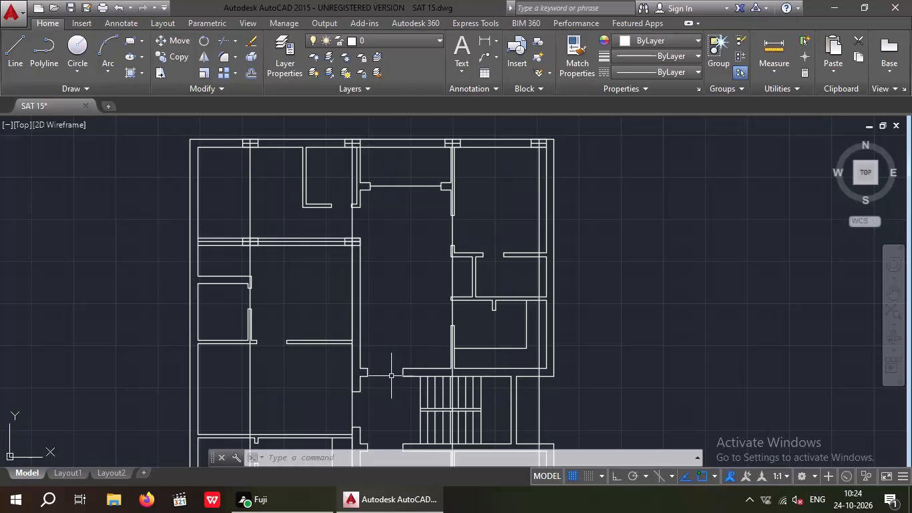
Draw a short line closing the east end of the wall below the northeast room, at the exterior wall's inner face.
key(l)
key(space)
scroll(533, 255, up, 4)
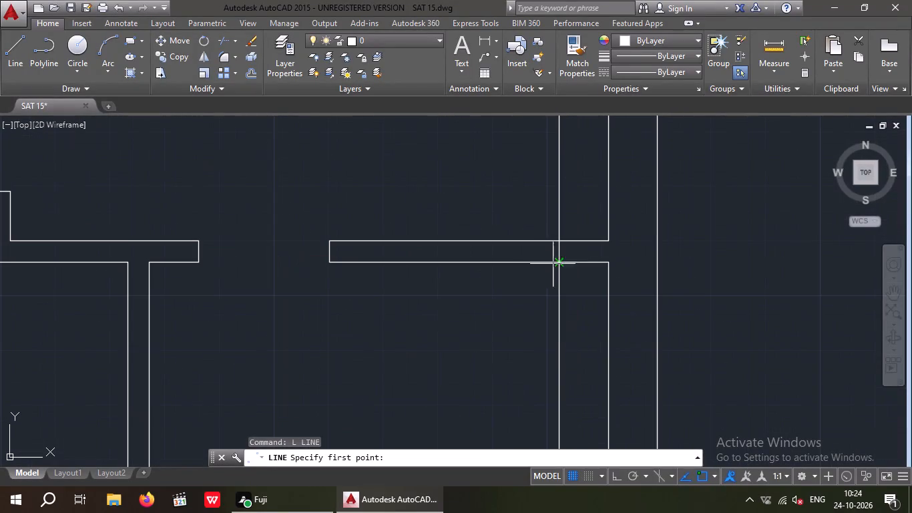
click(606, 261)
click(610, 241)
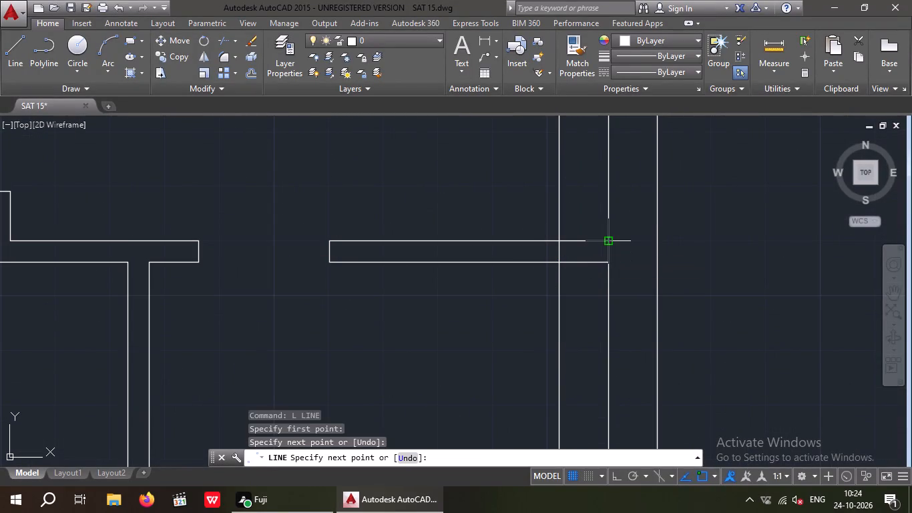
key(space)
Draw a horizontal centreline from the closing line's midpoint westward through that wall, past the third guide line from the west.
key(space)
click(606, 252)
scroll(550, 258, down, 3)
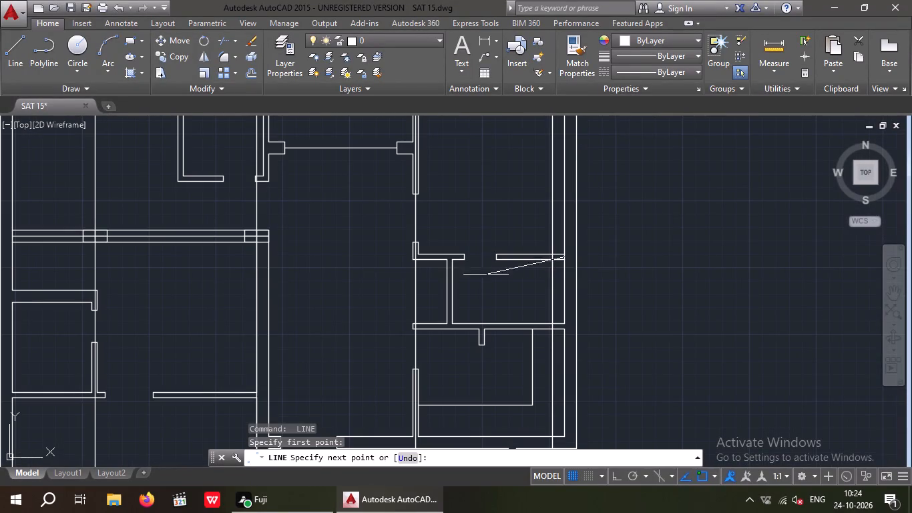
scroll(385, 256, up, 3)
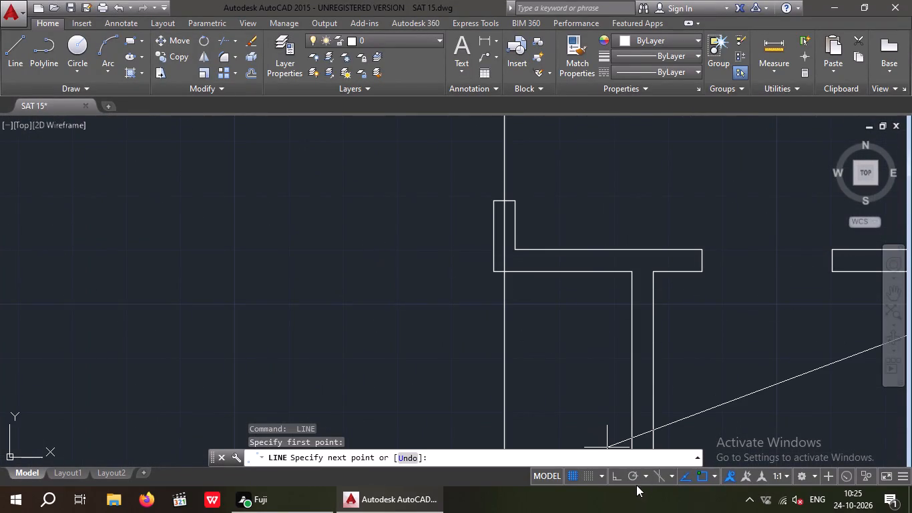
drag(614, 476, 595, 452)
click(310, 262)
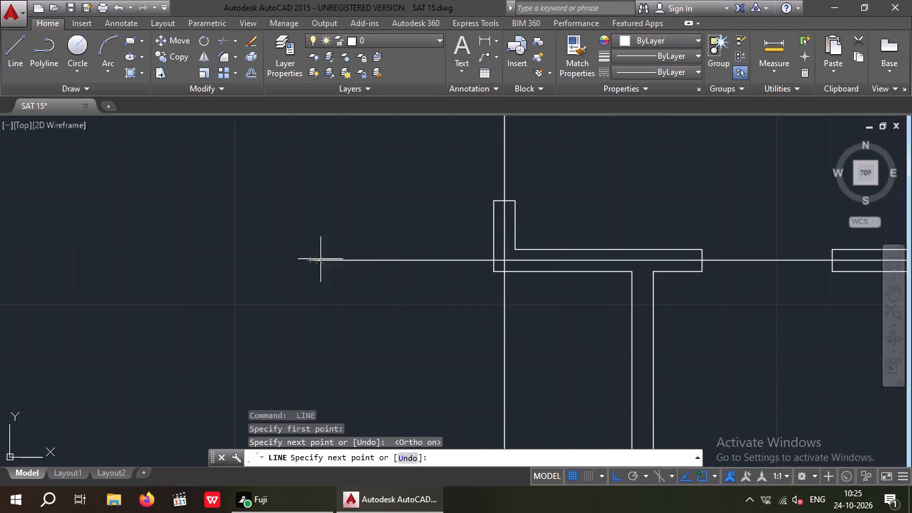
scroll(330, 256, down, 1)
key(Escape)
Copy the loose 18" by 9" column rectangle by its centre to where the new wall centreline crosses the easternmost guide line.
scroll(327, 259, down, 3)
middle_drag(320, 270, 447, 296)
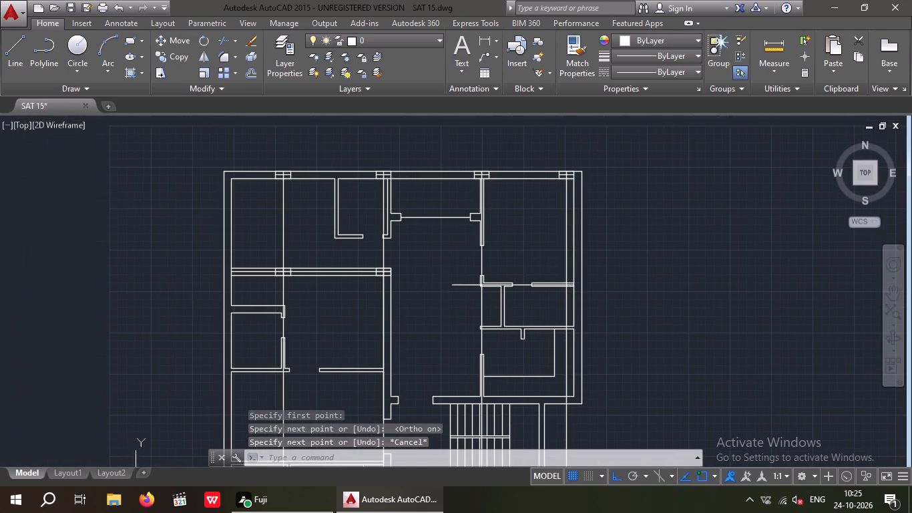
middle_drag(144, 239, 340, 275)
scroll(174, 244, down, 1)
scroll(233, 246, down, 3)
middle_drag(47, 194, 293, 246)
scroll(262, 224, up, 3)
drag(308, 154, 263, 192)
click(153, 248)
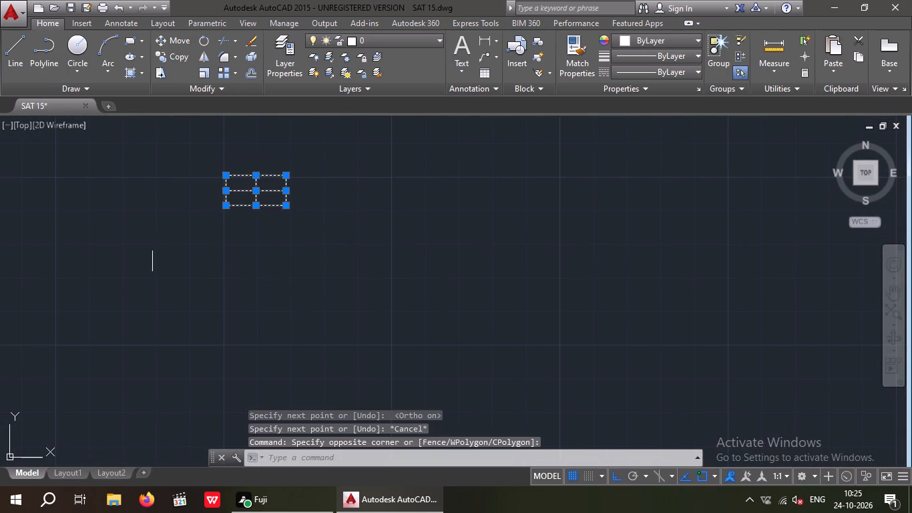
click(180, 57)
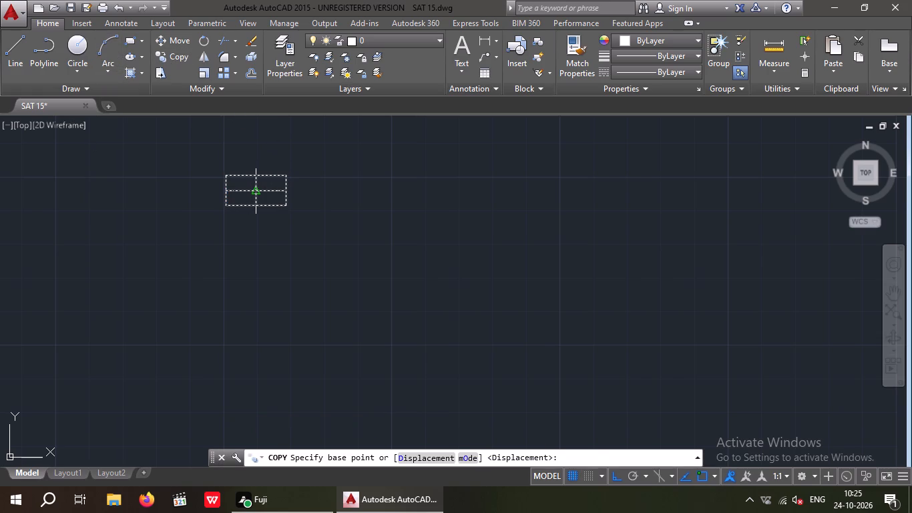
click(253, 192)
scroll(253, 192, down, 4)
middle_drag(371, 246, 161, 277)
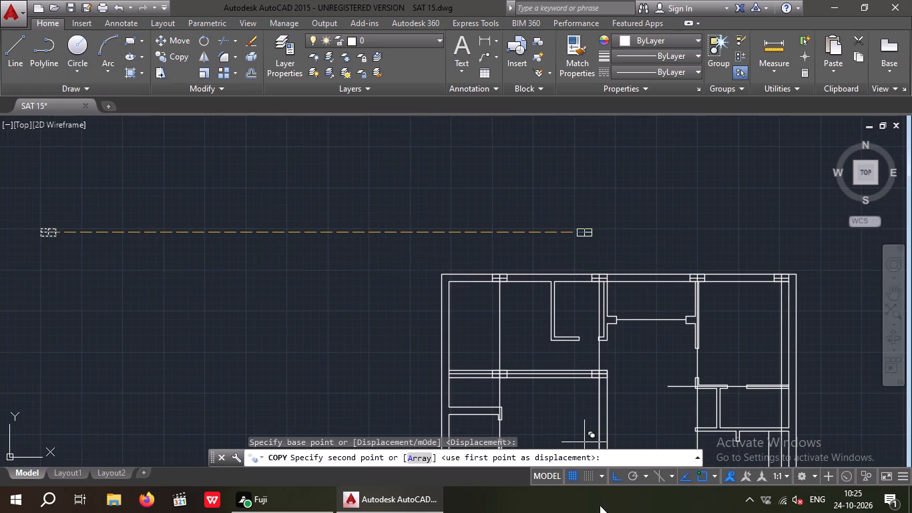
click(619, 479)
middle_drag(461, 325, 323, 297)
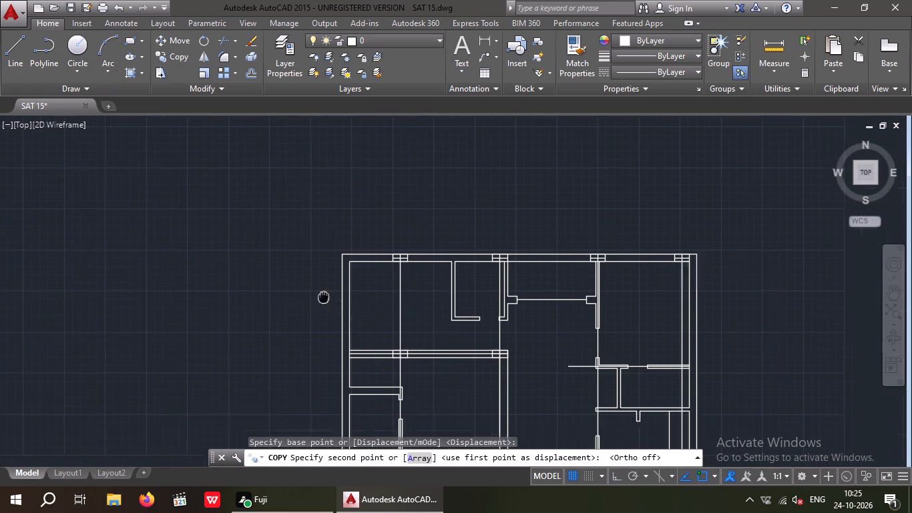
middle_drag(323, 297, 74, 250)
scroll(410, 321, up, 4)
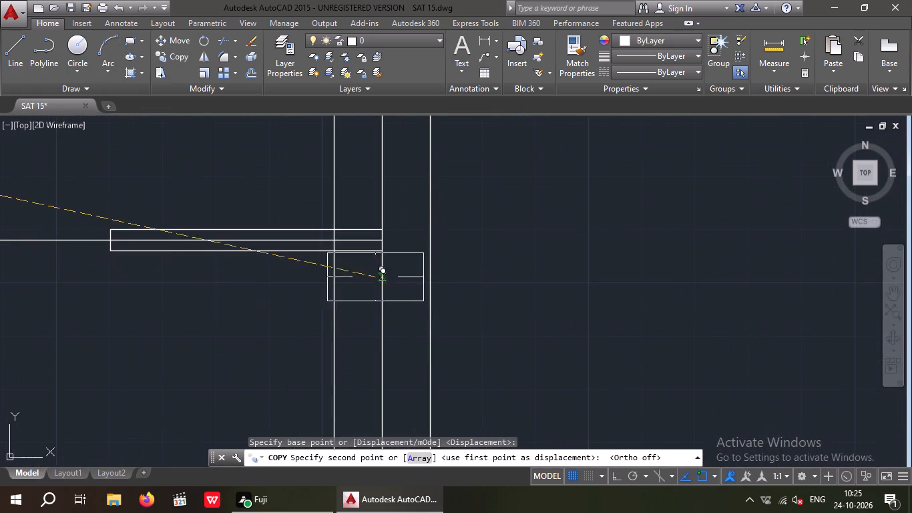
scroll(336, 254, up, 1)
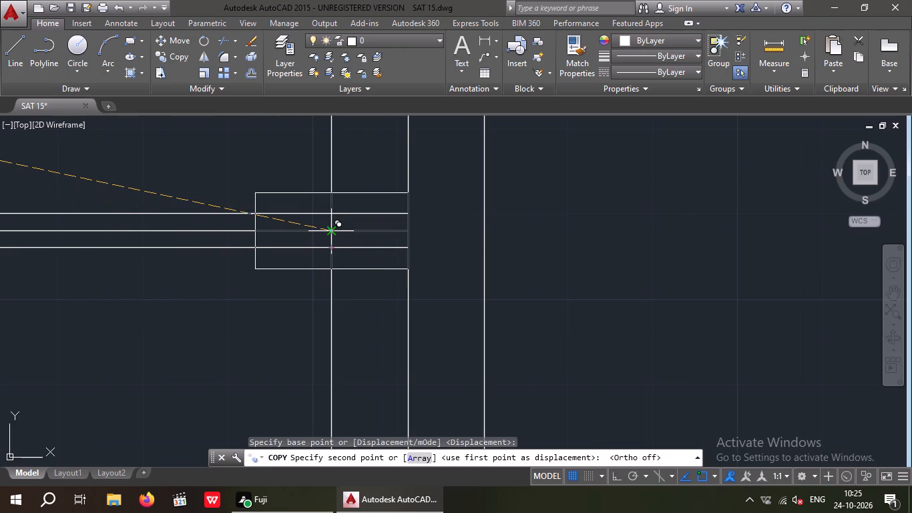
click(333, 233)
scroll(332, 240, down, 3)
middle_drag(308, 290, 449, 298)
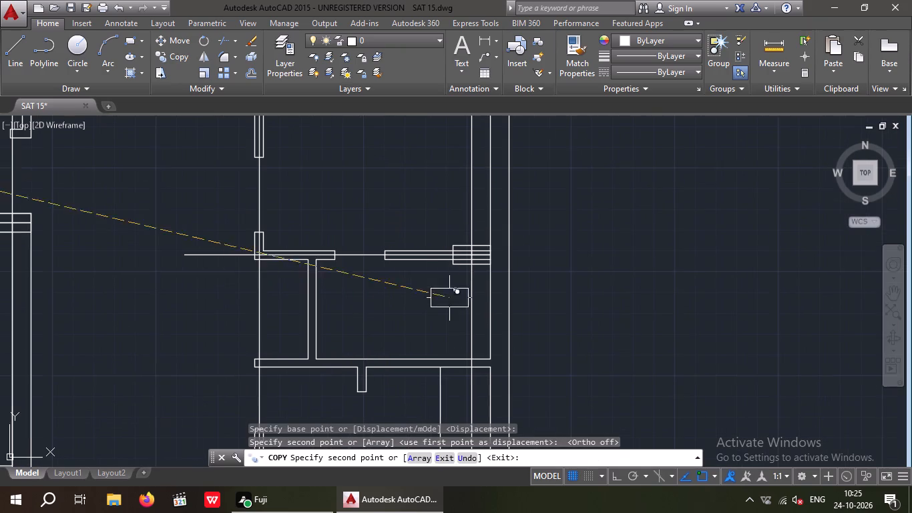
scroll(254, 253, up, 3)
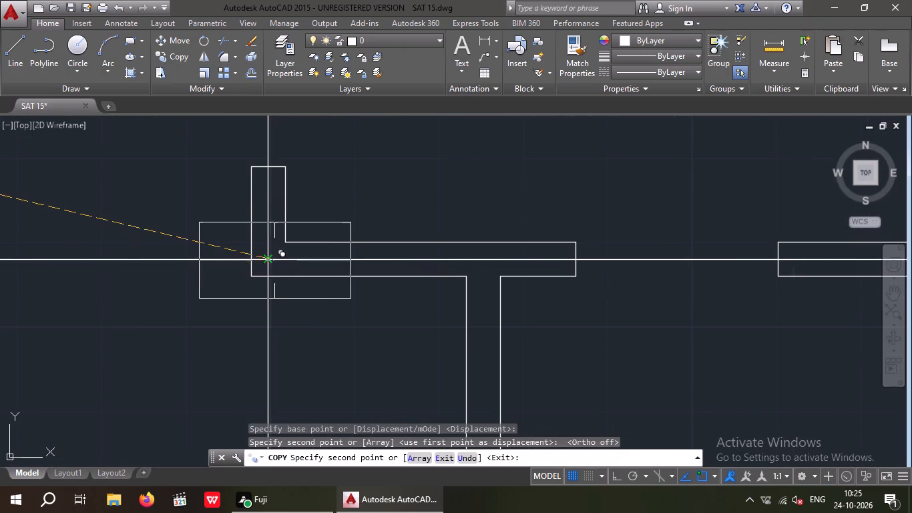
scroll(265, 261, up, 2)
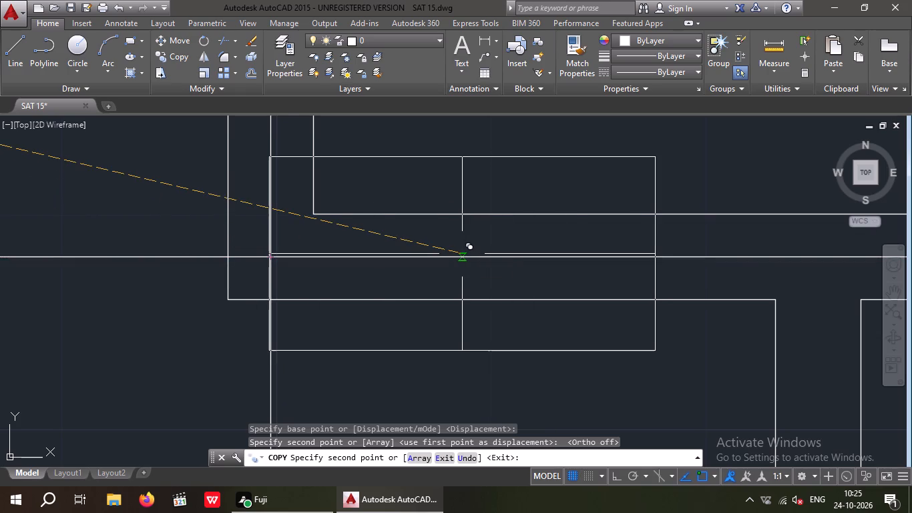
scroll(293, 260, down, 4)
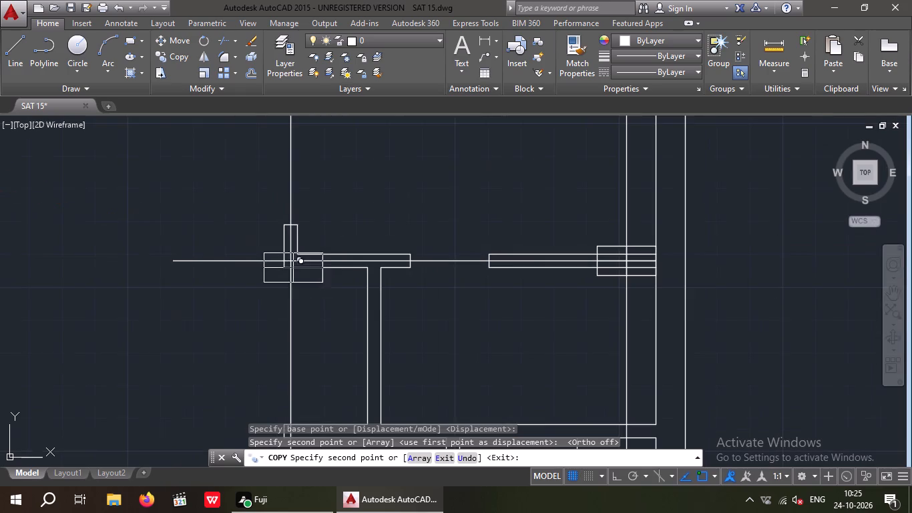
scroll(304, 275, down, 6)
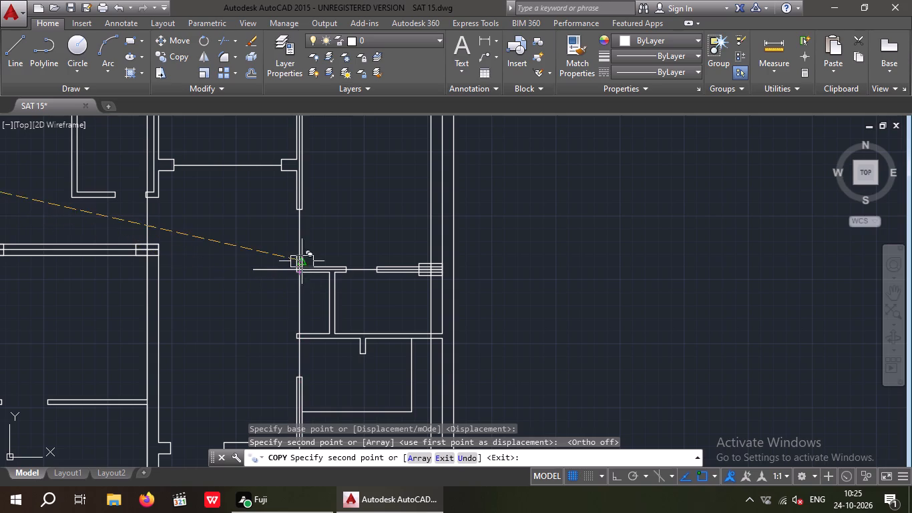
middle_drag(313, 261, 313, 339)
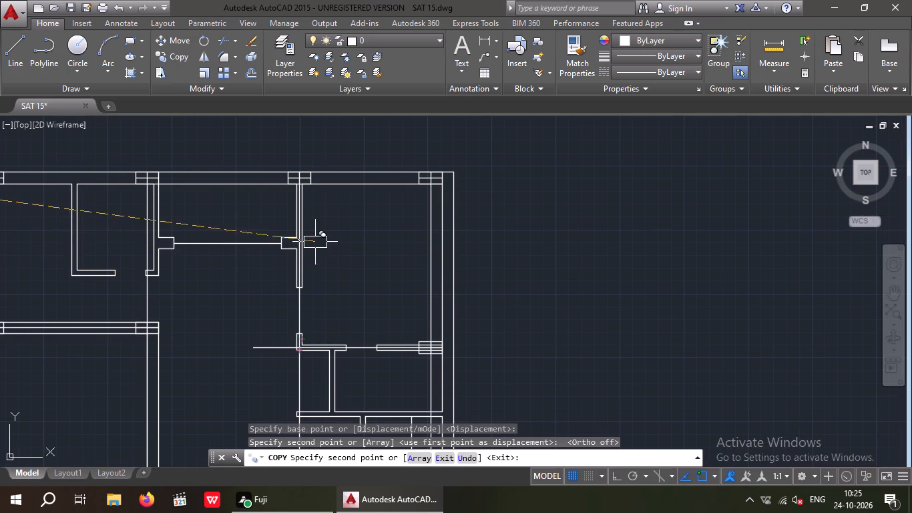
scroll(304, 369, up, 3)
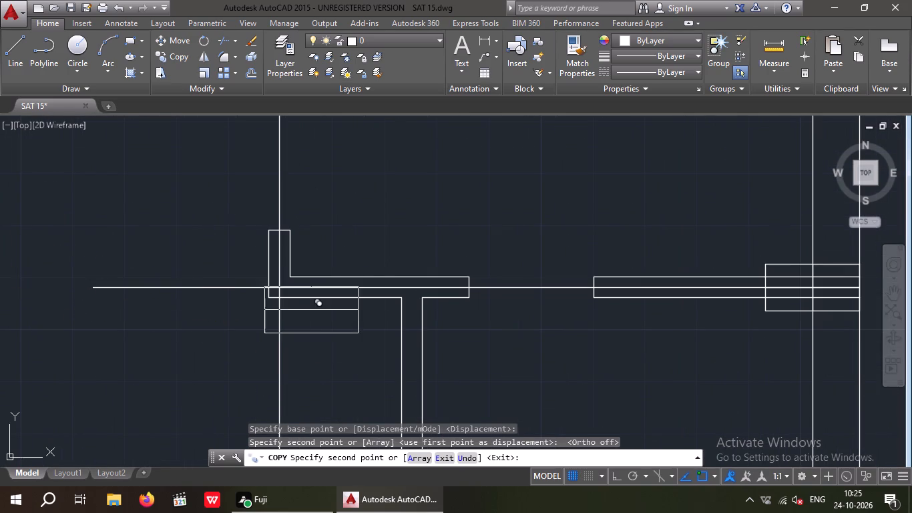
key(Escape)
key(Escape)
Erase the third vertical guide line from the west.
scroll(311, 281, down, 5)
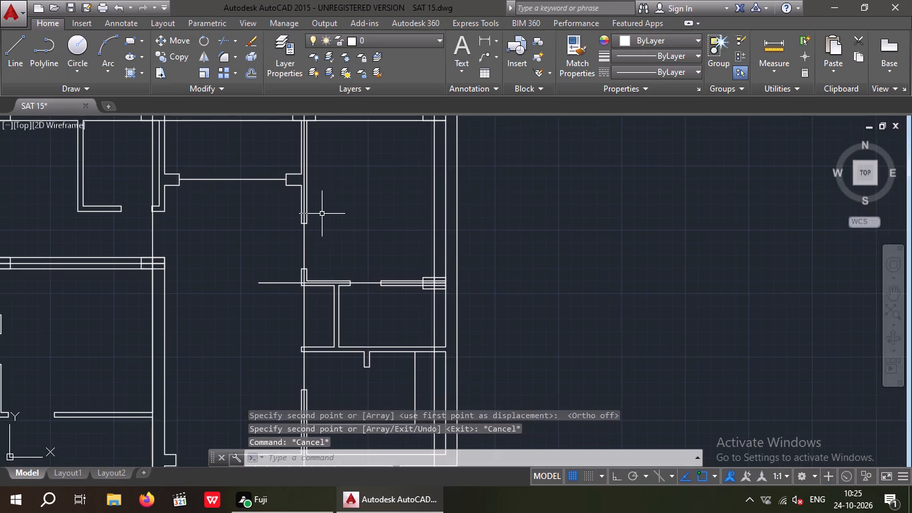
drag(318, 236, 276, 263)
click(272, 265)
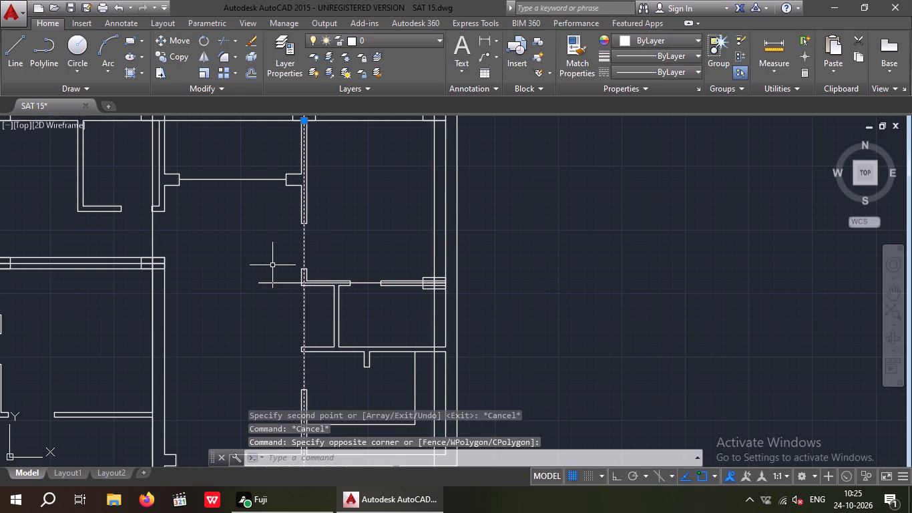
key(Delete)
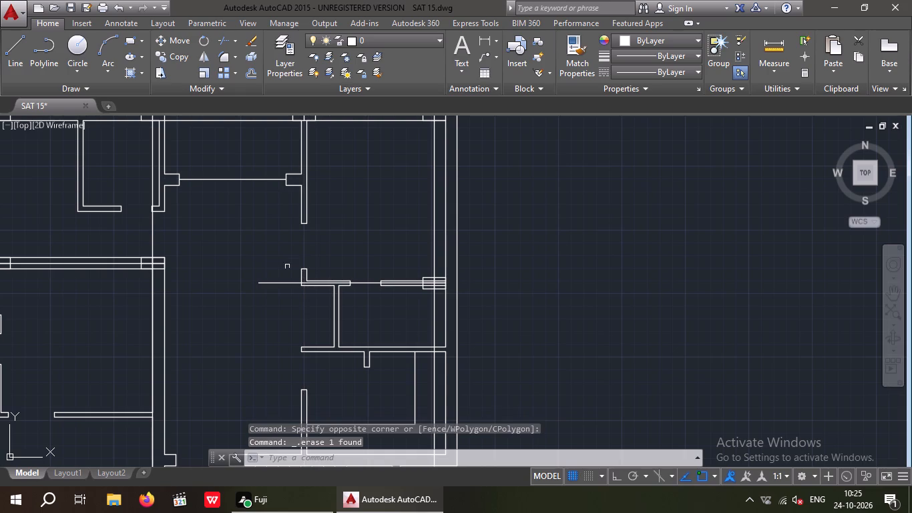
Examine the column positions along the north wall and the wall layout down to the plan's south end.
scroll(431, 289, up, 4)
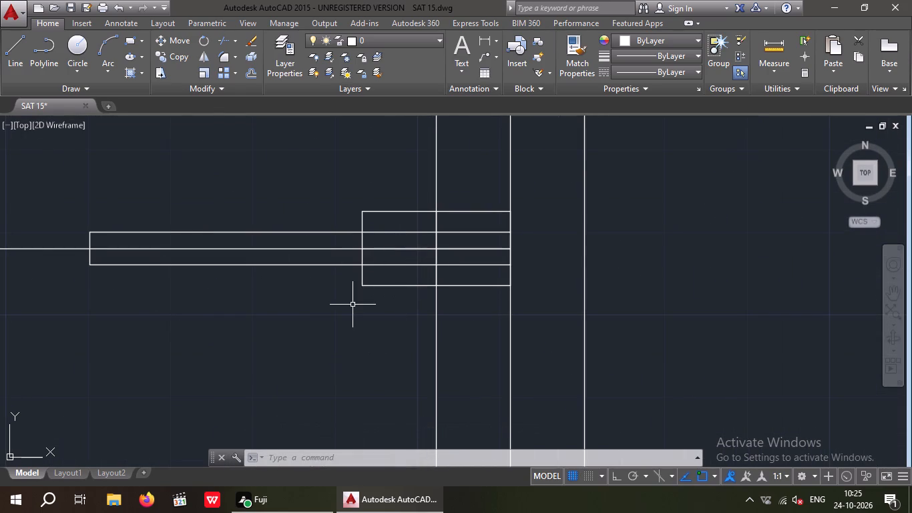
scroll(350, 309, down, 7)
middle_drag(236, 216, 379, 316)
scroll(349, 239, up, 2)
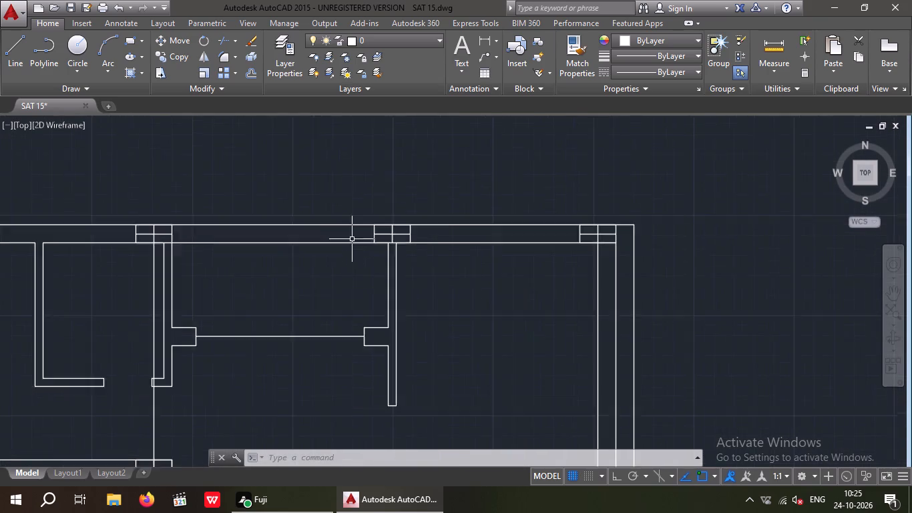
scroll(353, 240, up, 1)
scroll(431, 234, down, 3)
middle_drag(421, 236, 342, 199)
scroll(357, 213, down, 2)
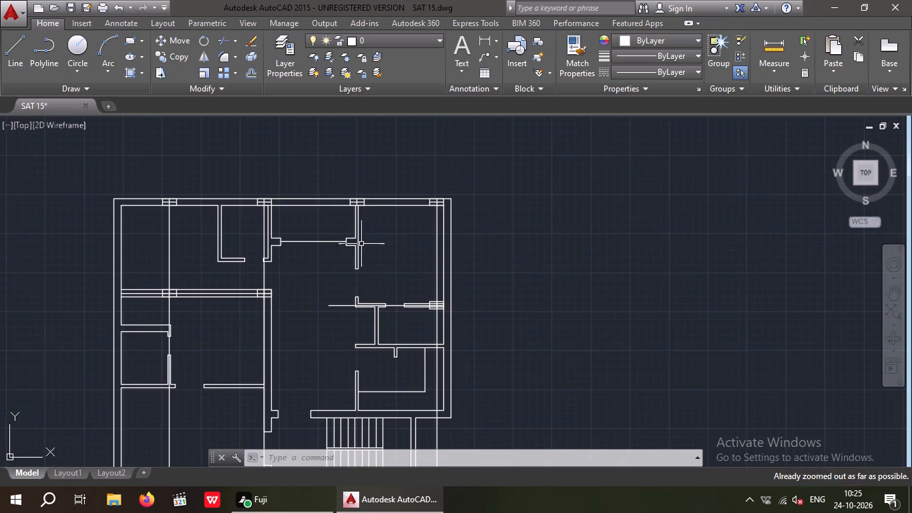
scroll(361, 251, down, 1)
middle_drag(361, 302, 344, 217)
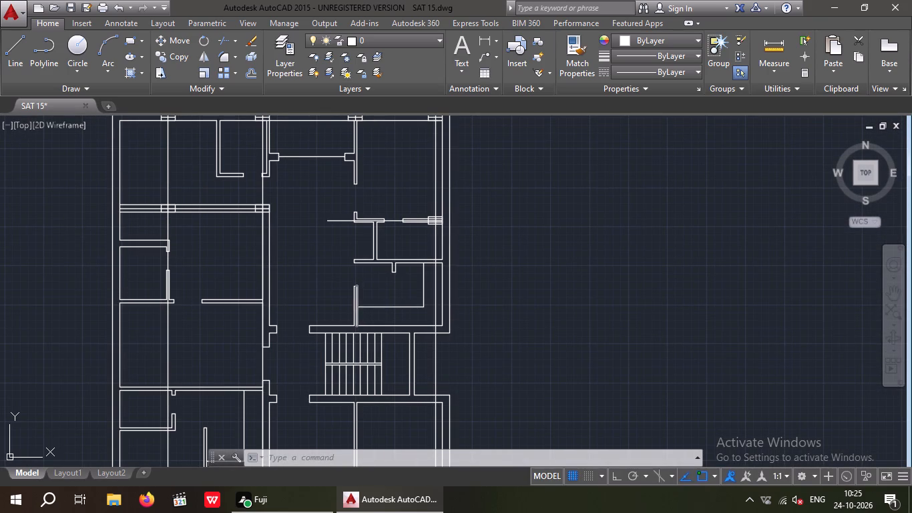
middle_drag(348, 310, 331, 226)
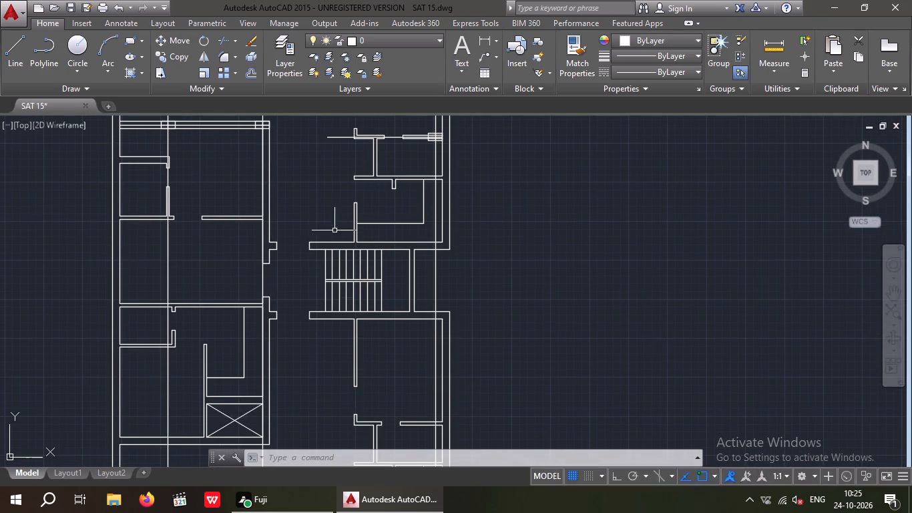
scroll(339, 236, down, 3)
middle_drag(355, 353, 333, 204)
scroll(341, 211, down, 2)
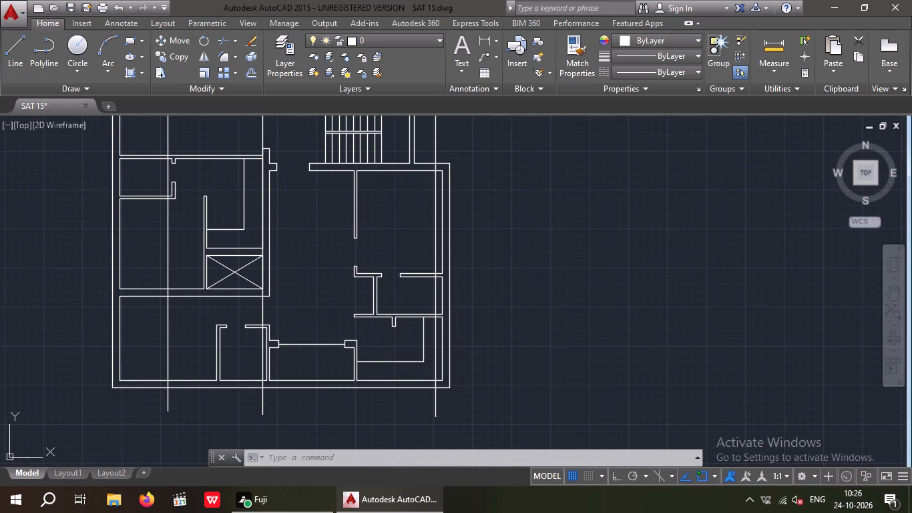
middle_drag(362, 299, 340, 362)
scroll(351, 285, down, 1)
middle_drag(345, 315, 312, 488)
middle_drag(367, 252, 360, 295)
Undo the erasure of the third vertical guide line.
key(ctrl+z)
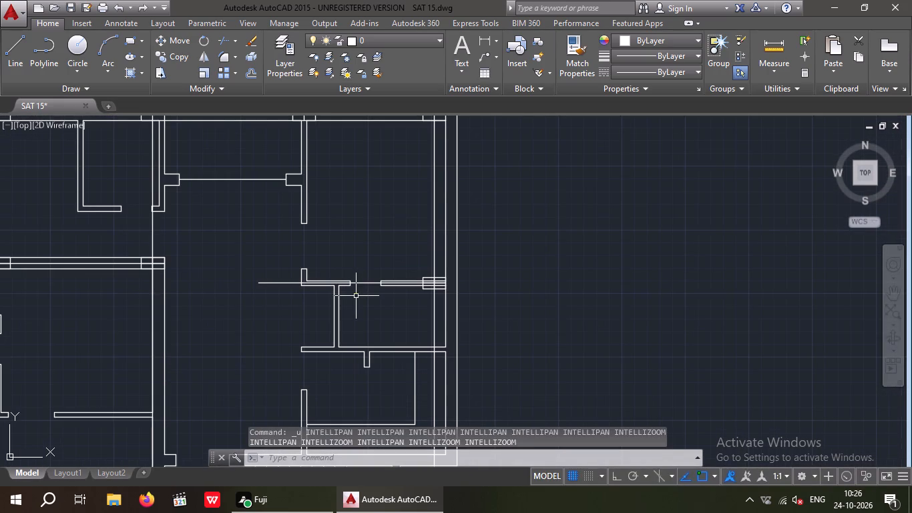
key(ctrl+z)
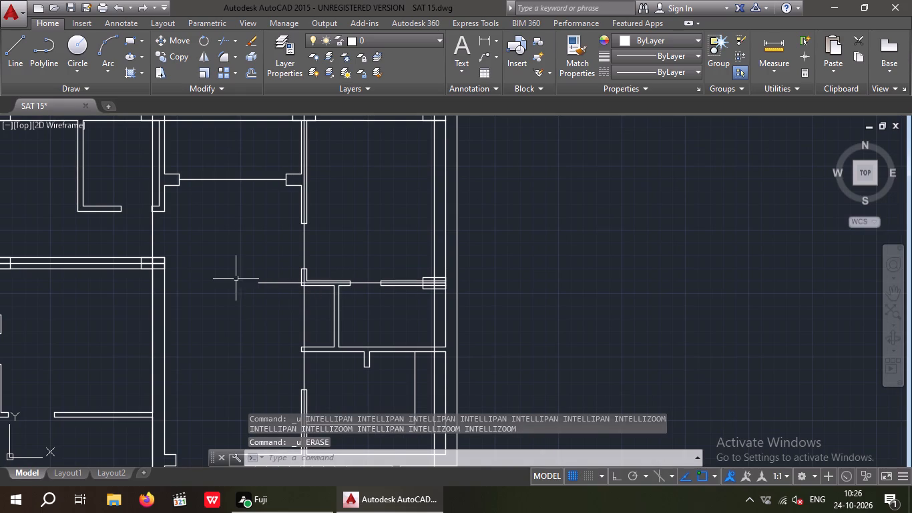
Copy the loose 18" by 9" column rectangle by its centre to where the eastern room's wall centreline crosses the third vertical guide line from the west.
scroll(268, 288, down, 4)
middle_drag(286, 299, 427, 299)
scroll(418, 286, down, 10)
middle_drag(409, 288, 408, 289)
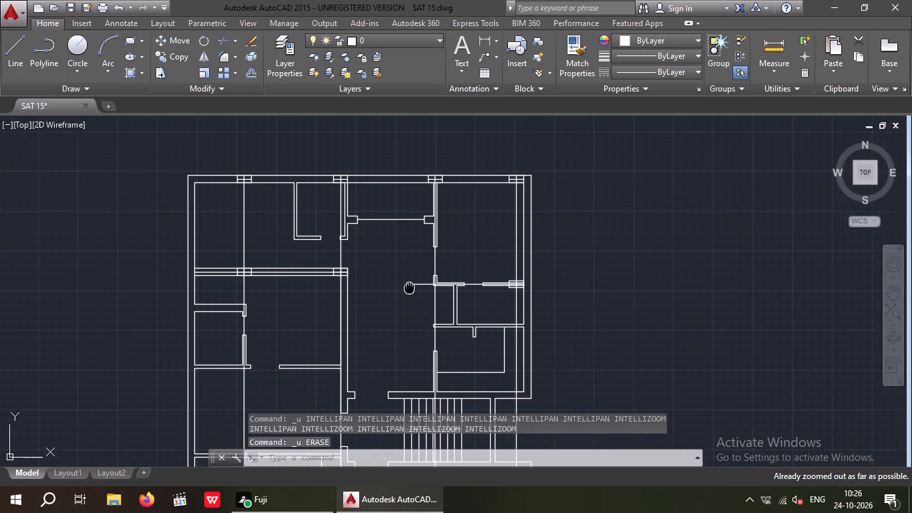
middle_drag(408, 289, 380, 319)
scroll(399, 231, down, 3)
middle_drag(385, 302, 383, 330)
middle_drag(388, 323, 580, 246)
scroll(537, 246, down, 4)
middle_drag(261, 238, 263, 242)
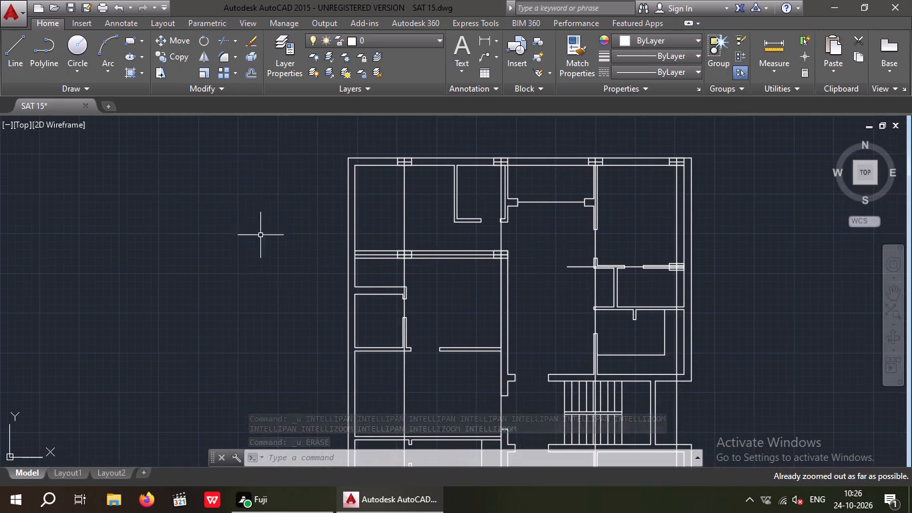
middle_drag(263, 242, 394, 383)
scroll(393, 382, down, 2)
scroll(207, 314, up, 3)
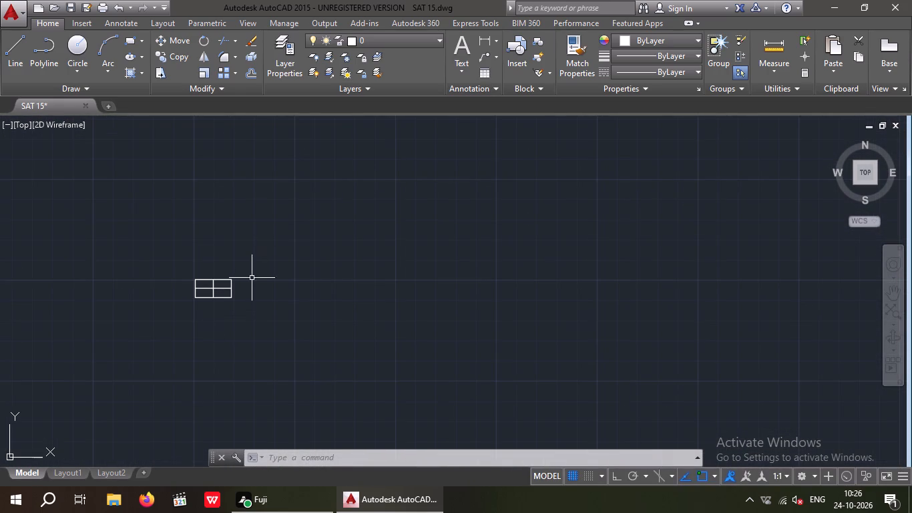
drag(252, 256, 262, 307)
click(157, 333)
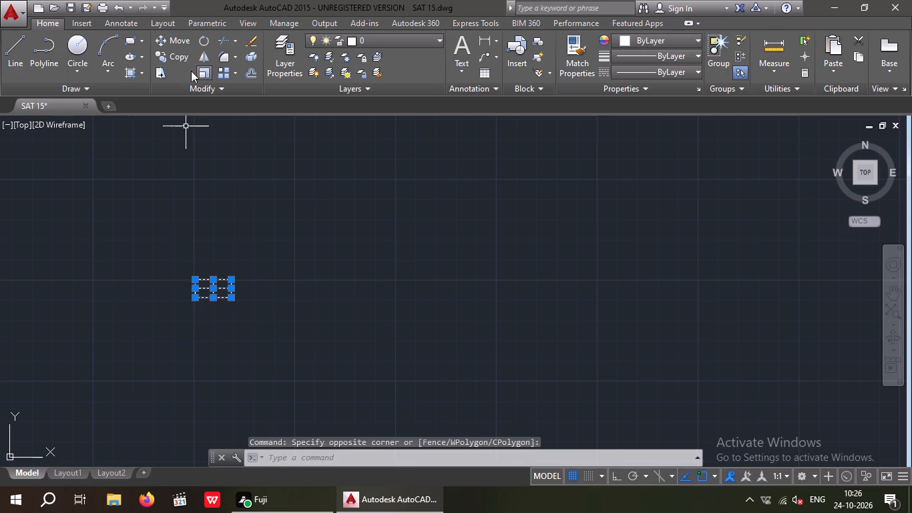
click(180, 57)
scroll(199, 297, up, 4)
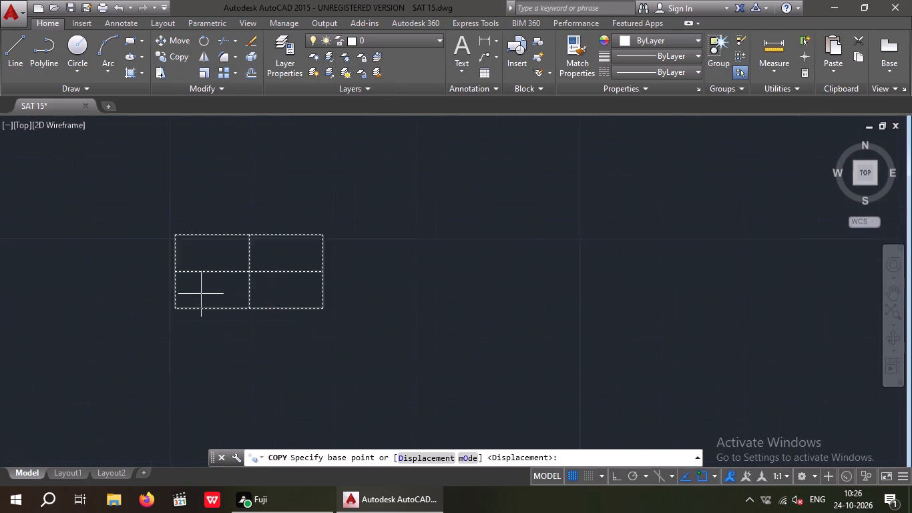
click(273, 261)
scroll(276, 249, down, 5)
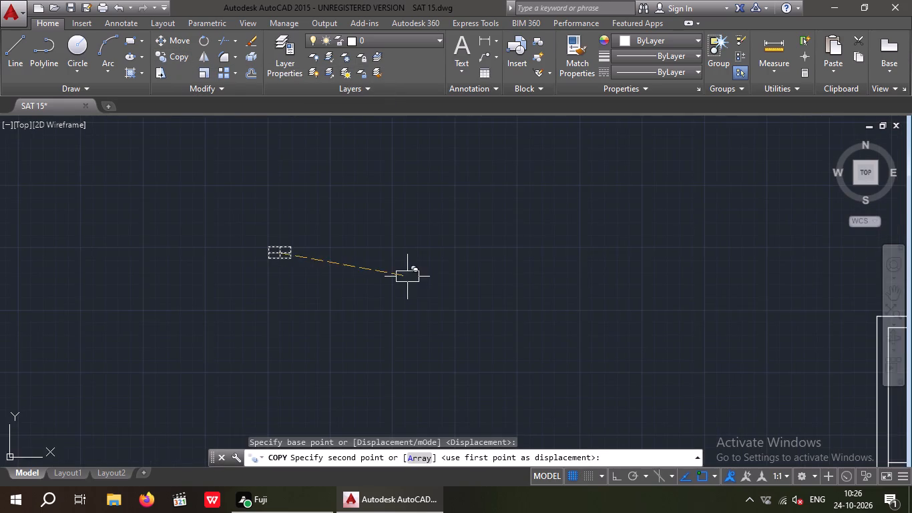
middle_drag(405, 276, 0, 210)
scroll(520, 238, down, 3)
middle_drag(596, 271, 28, 158)
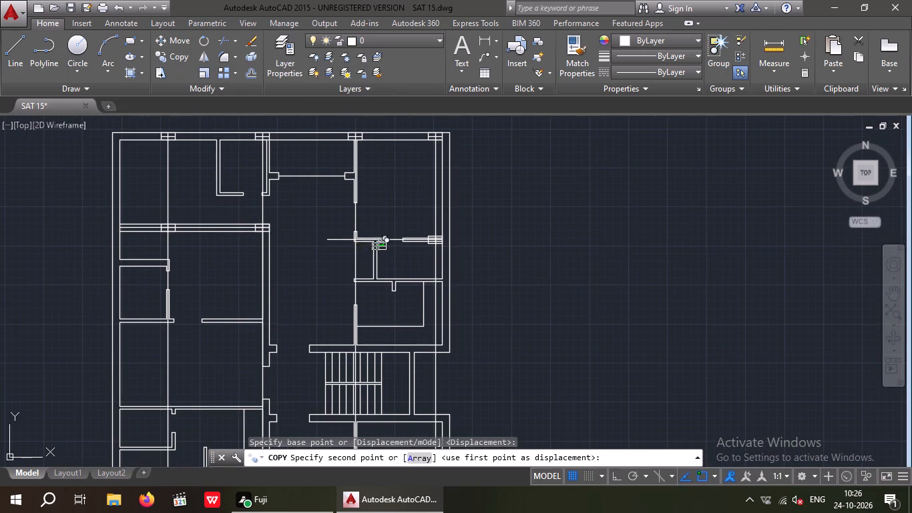
scroll(355, 240, up, 7)
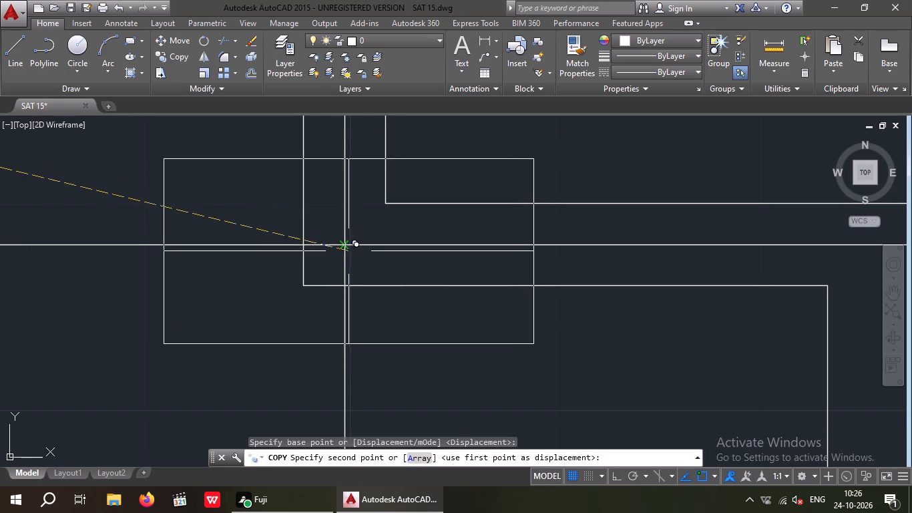
click(344, 247)
scroll(362, 188, down, 4)
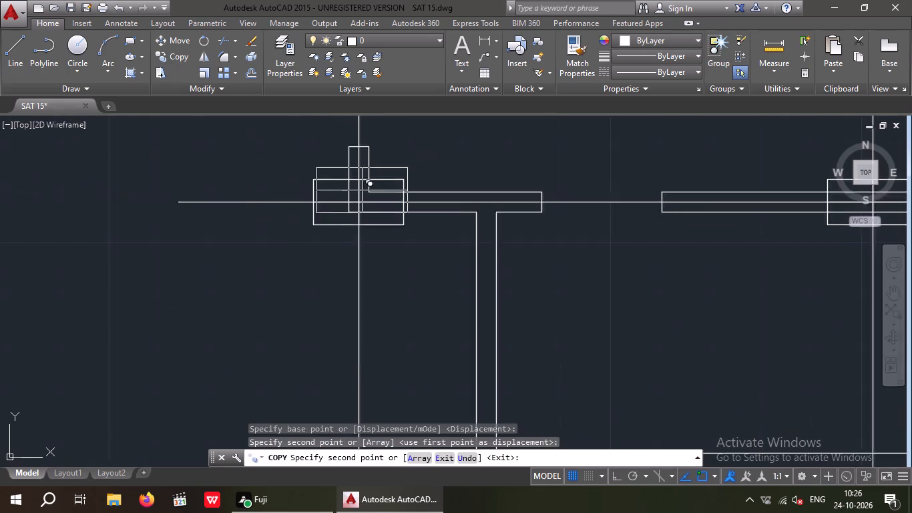
middle_drag(417, 291, 288, 260)
scroll(336, 283, down, 2)
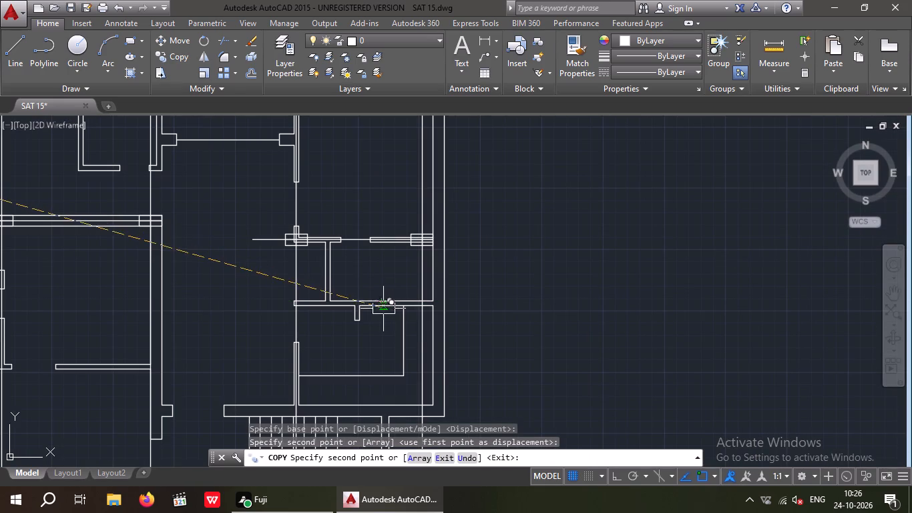
key(Escape)
key(Escape)
Draw a diagonal line between the outer and inner corners at the east end of the wall north of the staircase.
scroll(344, 325, down, 3)
middle_drag(343, 326, 343, 307)
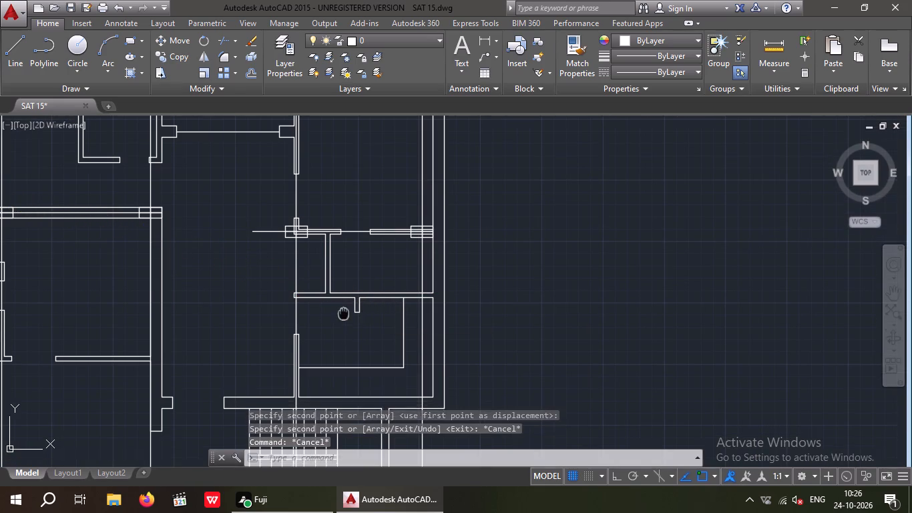
middle_drag(343, 307, 343, 257)
scroll(343, 252, down, 2)
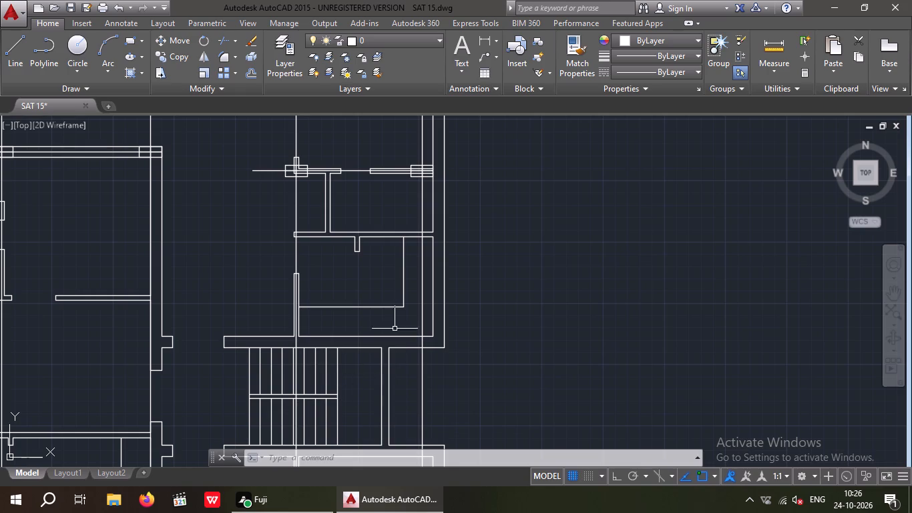
key(l)
key(space)
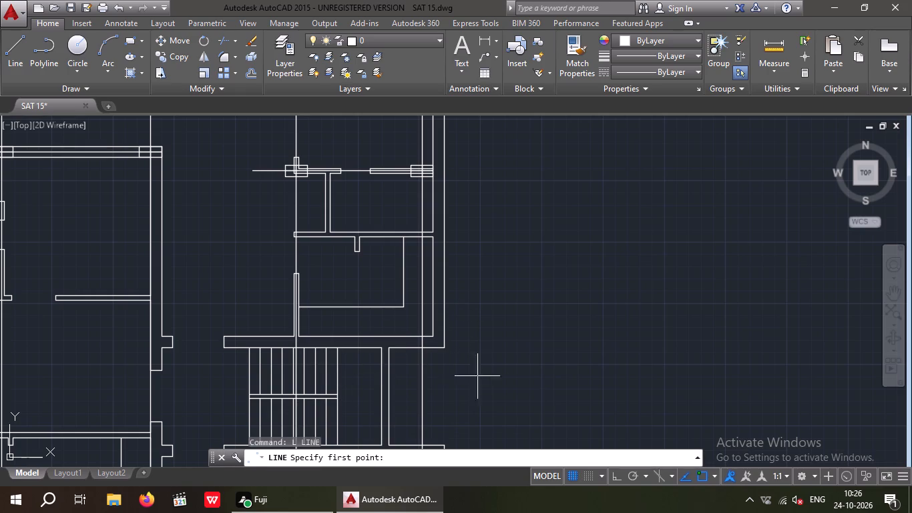
scroll(425, 347, up, 3)
drag(484, 348, 468, 344)
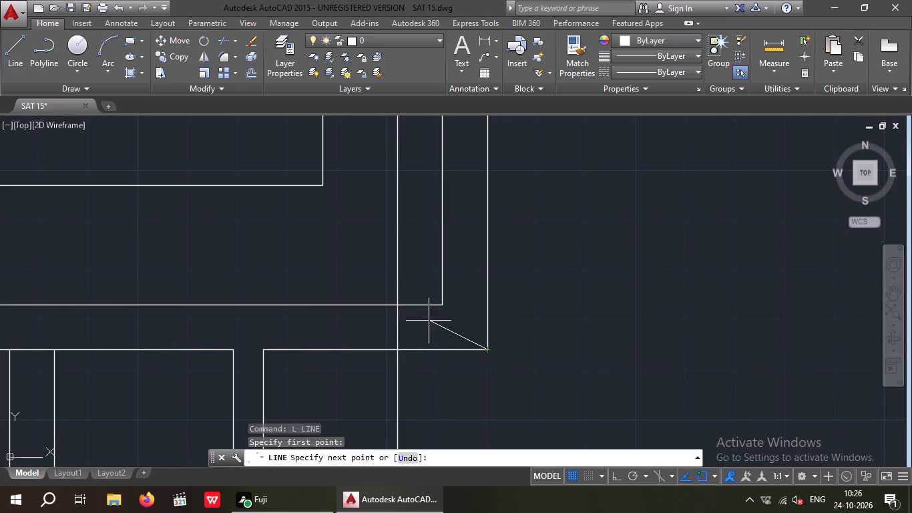
click(439, 307)
key(space)
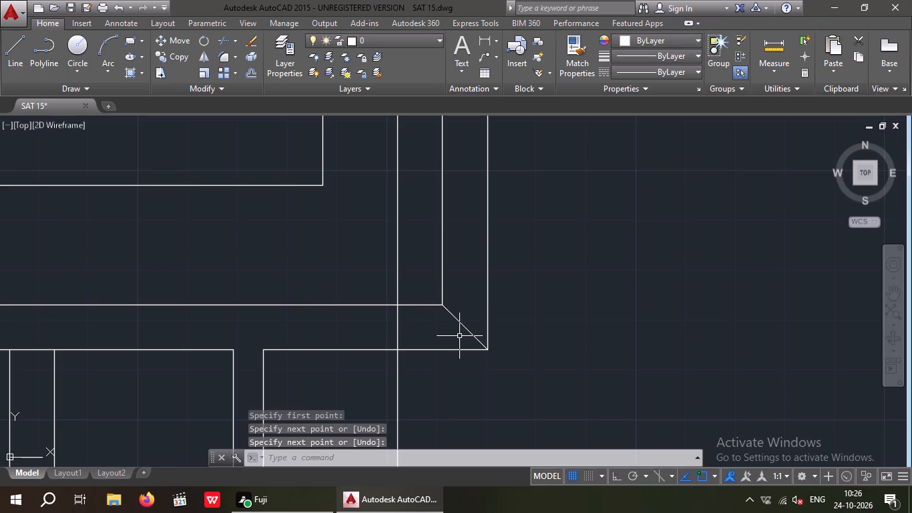
With Ortho on, draw a horizontal centreline from the diagonal's midpoint west through the wall north of the staircase into the opening.
key(space)
click(463, 327)
scroll(417, 326, down, 3)
middle_drag(359, 338, 458, 333)
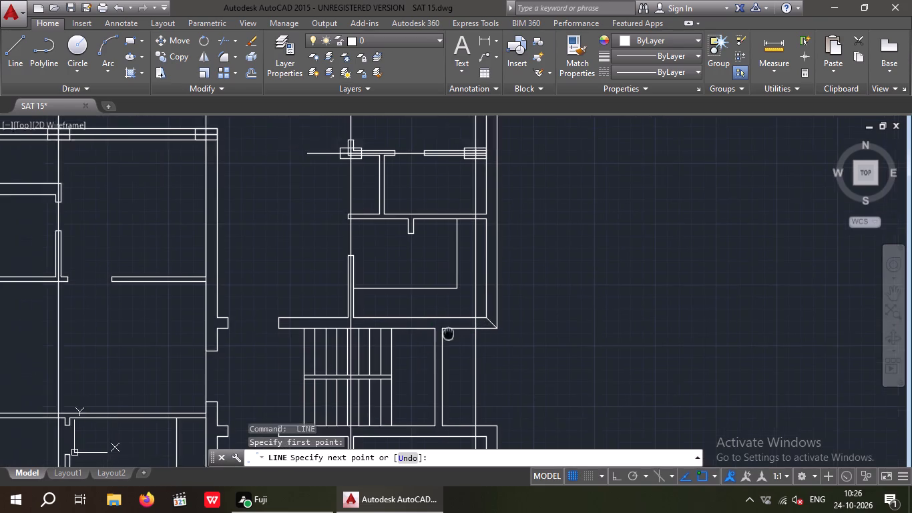
middle_drag(458, 333, 509, 333)
scroll(343, 329, up, 3)
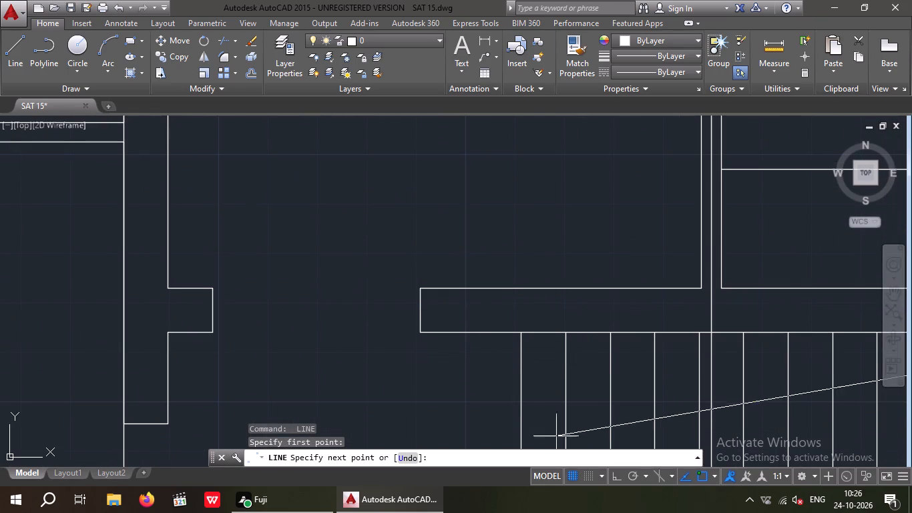
drag(616, 478, 603, 472)
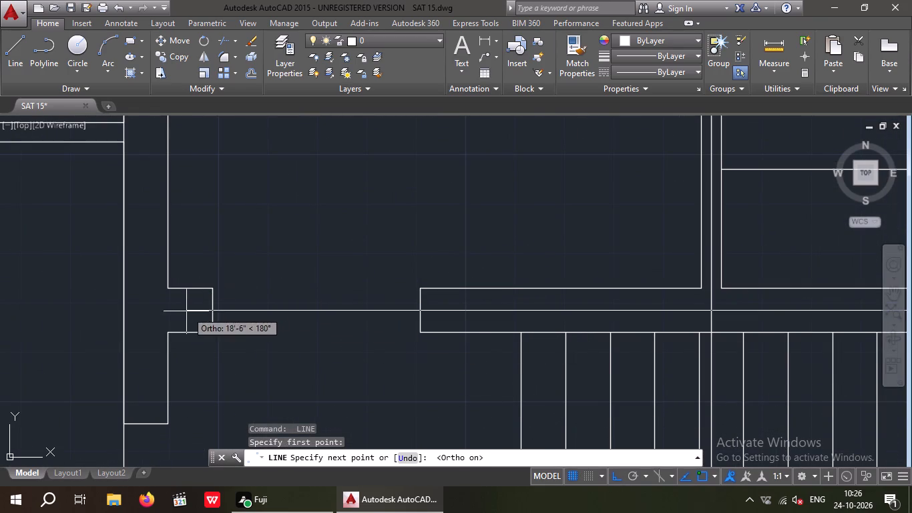
click(258, 316)
key(space)
Draw a diagonal line between the inner and outer corners at the east end of the wall south of the staircase.
scroll(282, 271, down, 4)
middle_drag(290, 323, 275, 251)
key(space)
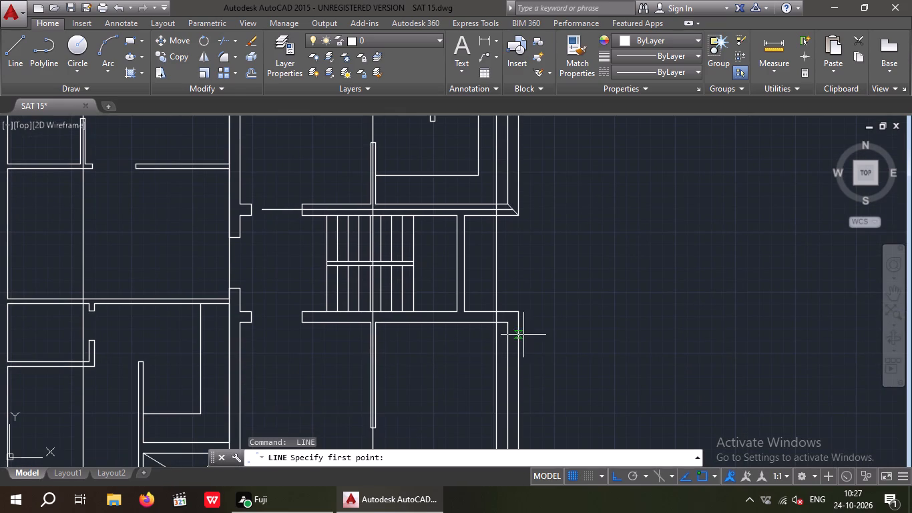
scroll(516, 330, up, 3)
click(475, 305)
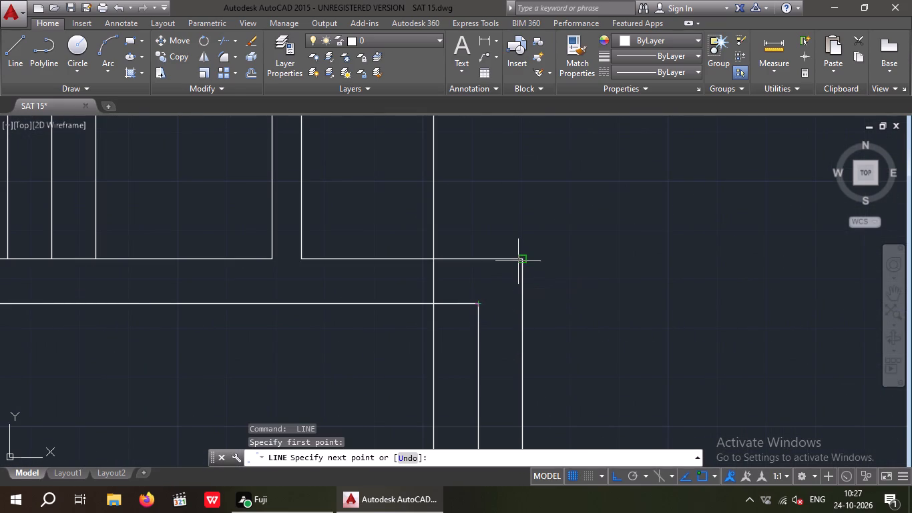
click(518, 261)
key(space)
Draw a horizontal centreline from that diagonal's midpoint west through the wall south of the staircase into the opening.
key(space)
click(499, 283)
scroll(493, 281, down, 4)
middle_drag(342, 298, 482, 298)
scroll(400, 275, up, 2)
scroll(387, 286, down, 2)
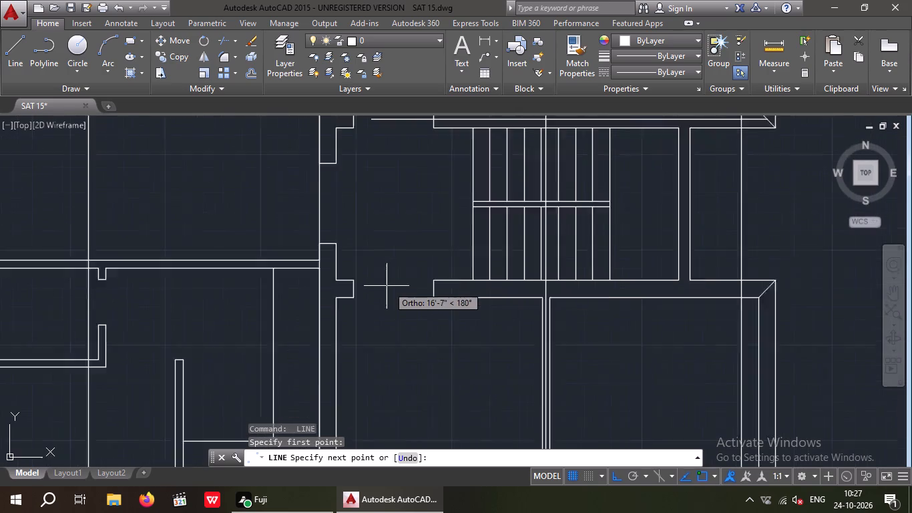
scroll(387, 286, down, 1)
scroll(386, 286, up, 2)
click(351, 293)
key(space)
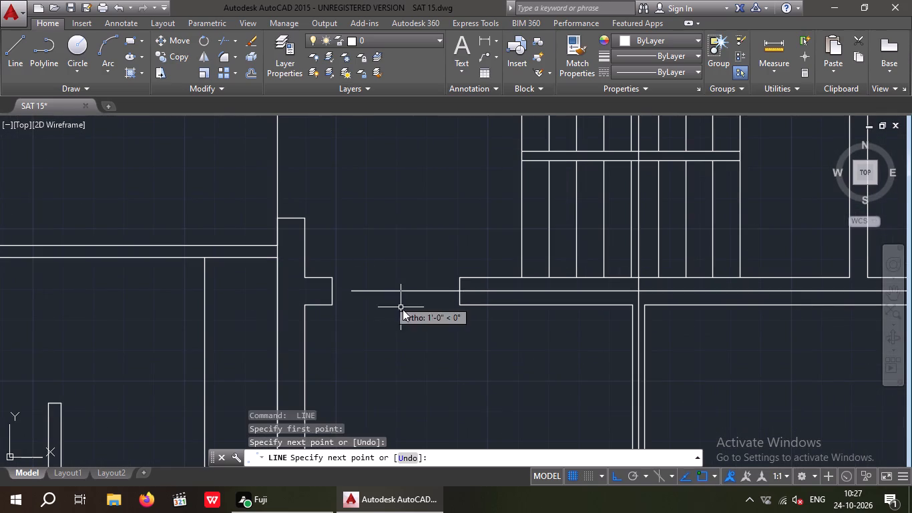
Examine the placed columns and wall centrelines between the plan's north wall and the staircase.
scroll(407, 319, down, 4)
middle_drag(419, 321, 377, 374)
scroll(406, 293, down, 4)
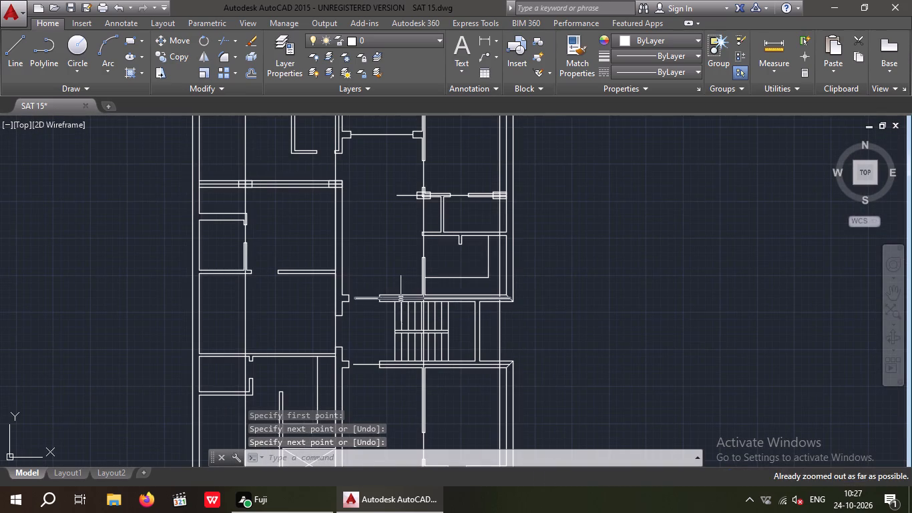
middle_drag(405, 295, 443, 279)
scroll(443, 279, down, 4)
middle_drag(443, 273, 515, 365)
scroll(471, 355, down, 1)
scroll(513, 316, down, 3)
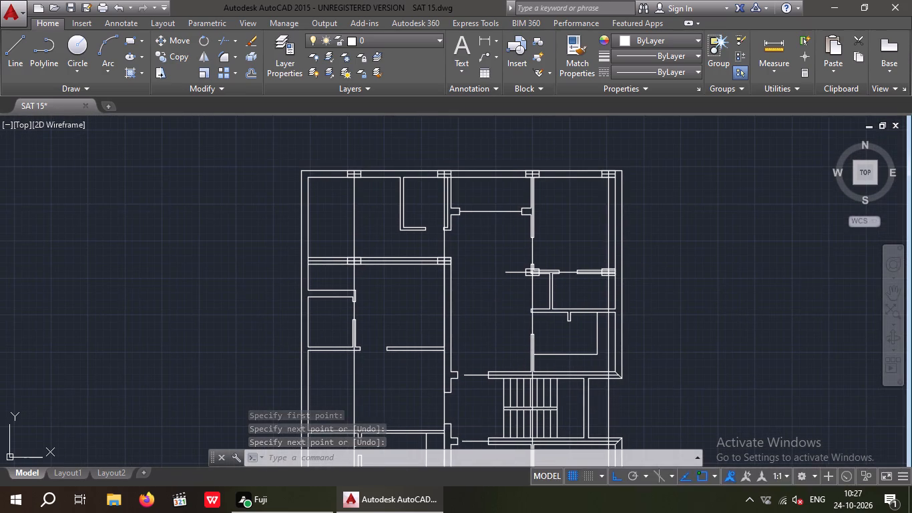
scroll(513, 316, down, 3)
middle_drag(508, 303, 524, 257)
scroll(525, 244, down, 2)
middle_drag(507, 262, 437, 355)
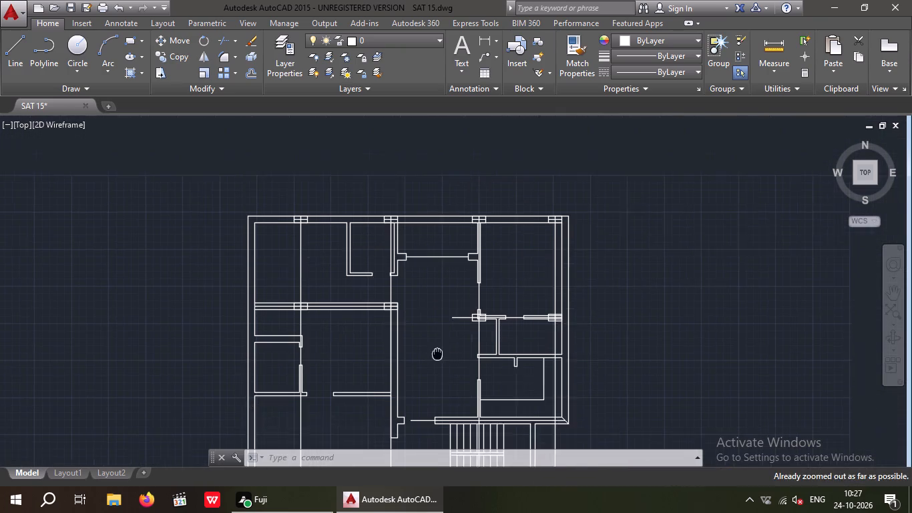
middle_drag(437, 355, 441, 333)
scroll(470, 270, down, 12)
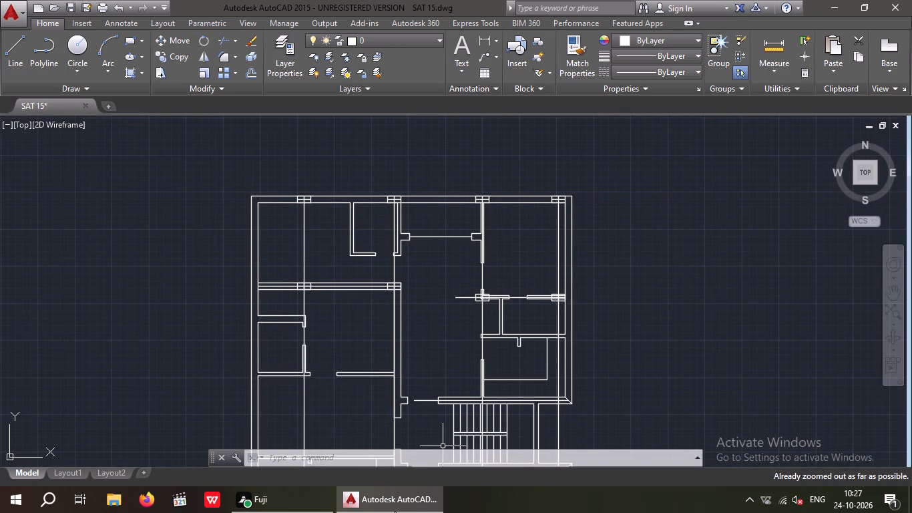
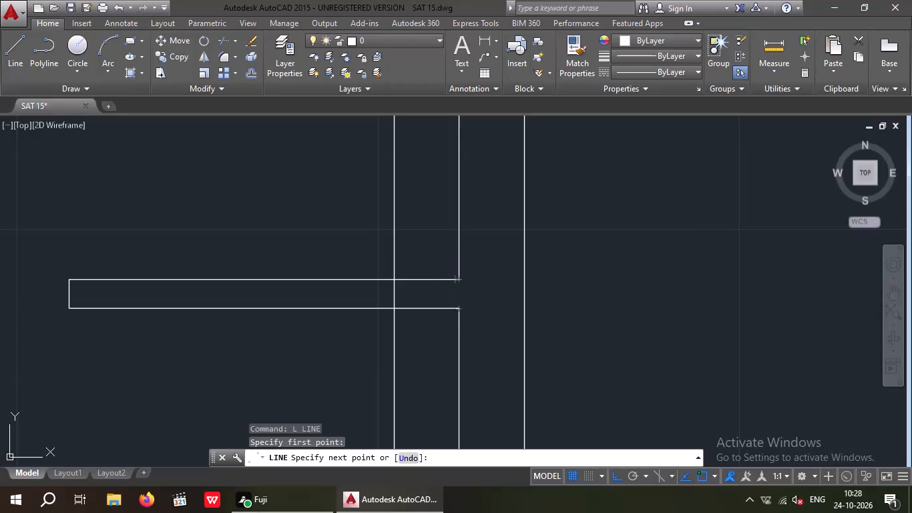
Draw a horizontal centreline from the wall-end line's midpoint at the east wall, west through the partition south of the staircase and beyond its opening.
key(space)
key(space)
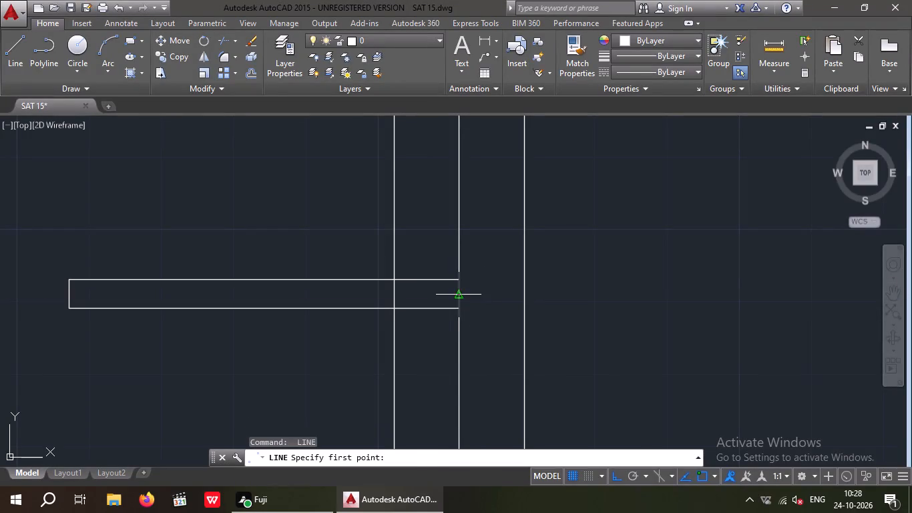
drag(458, 293, 439, 295)
scroll(375, 296, down, 3)
middle_drag(179, 294, 328, 293)
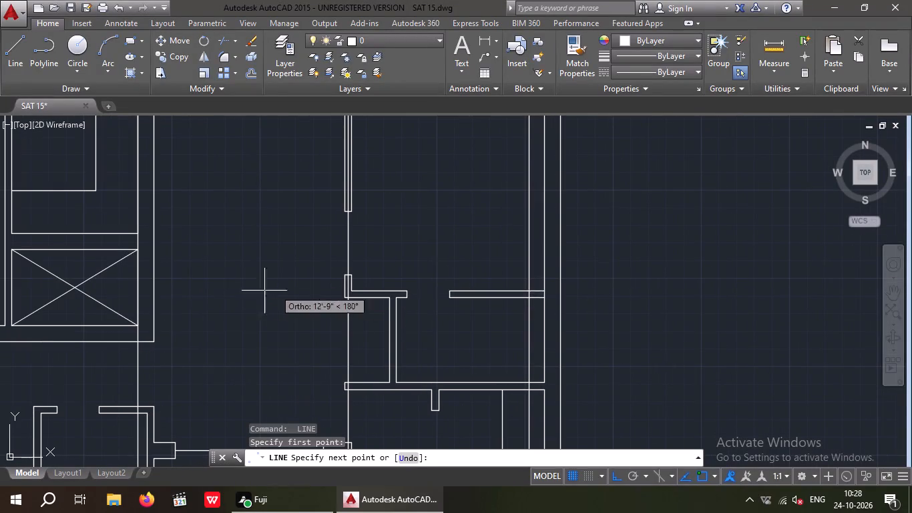
click(224, 295)
key(space)
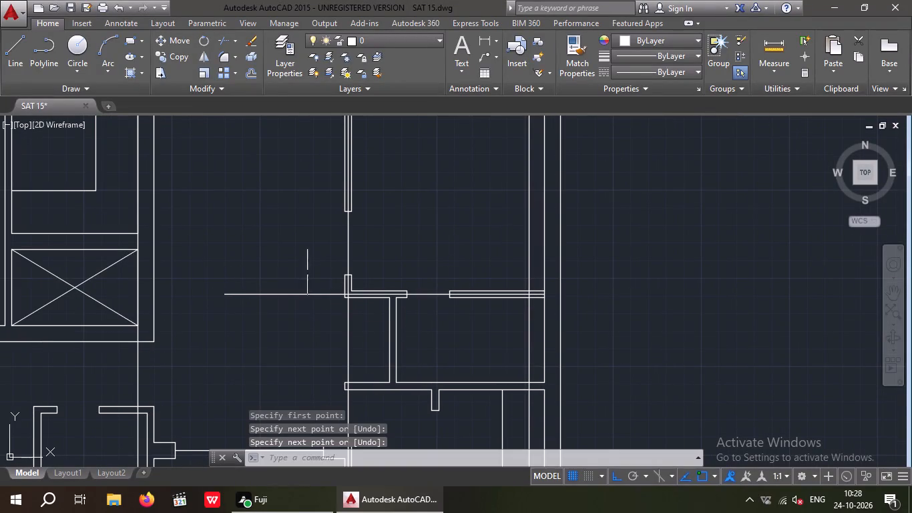
With Ortho off, copy the spare column by its centre to the crossing of this partition centreline and the third vertical guide line from the west.
scroll(307, 271, down, 4)
middle_drag(306, 291, 305, 344)
scroll(363, 253, down, 4)
middle_drag(339, 269, 490, 243)
scroll(480, 236, down, 3)
middle_drag(453, 258, 515, 288)
scroll(513, 250, down, 5)
scroll(276, 313, down, 3)
middle_drag(268, 271, 440, 361)
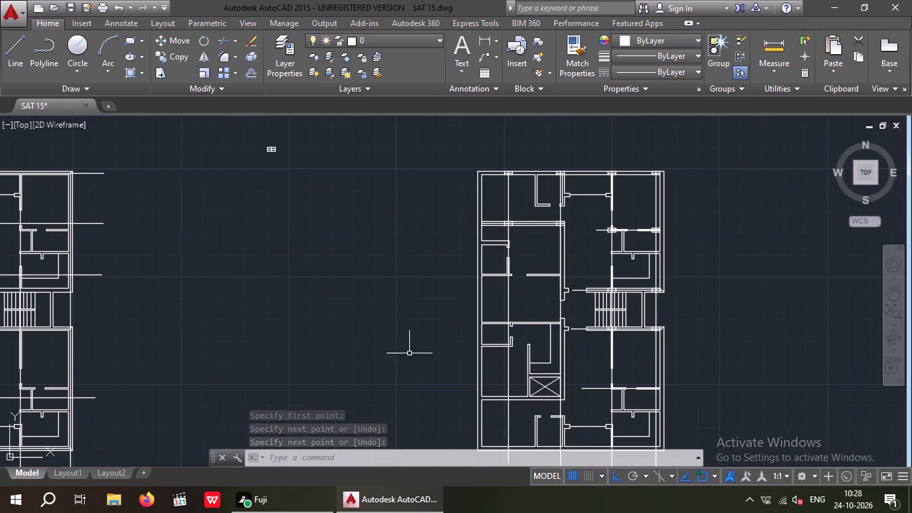
scroll(333, 300, down, 1)
scroll(270, 124, up, 4)
drag(339, 226, 304, 336)
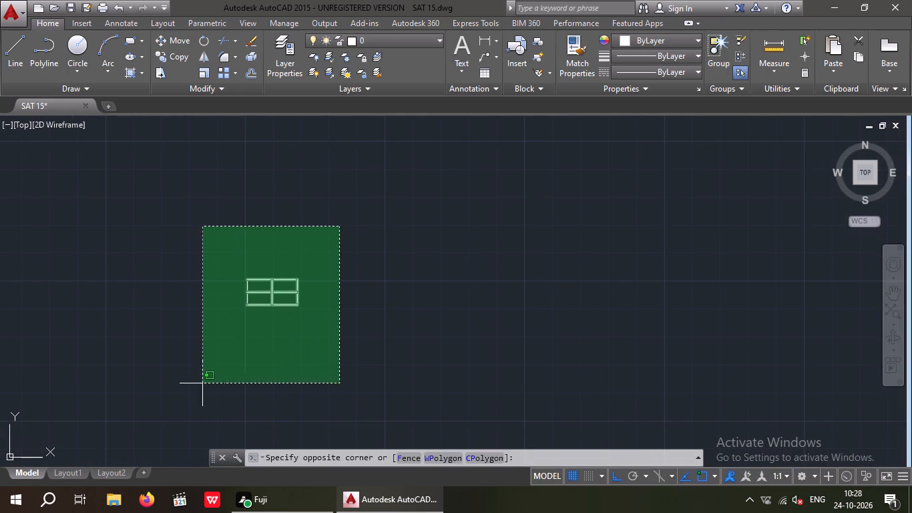
click(199, 384)
click(176, 53)
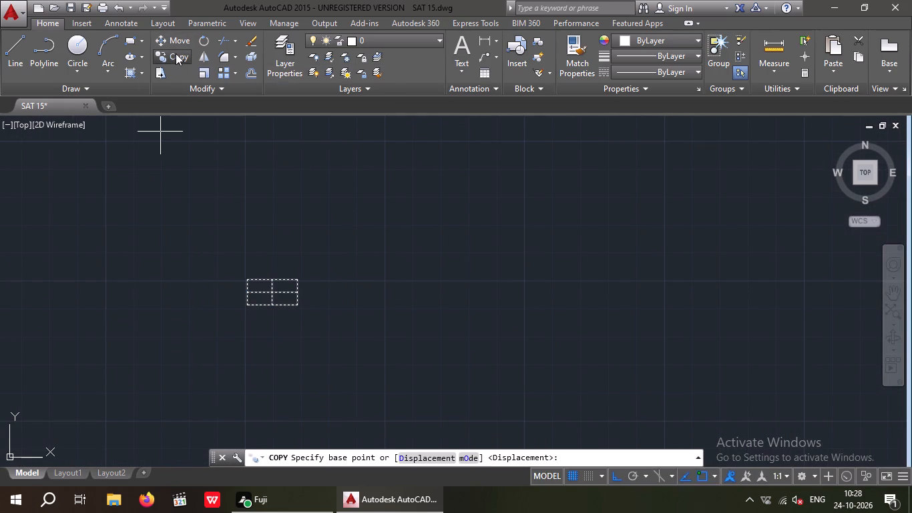
scroll(255, 298, up, 3)
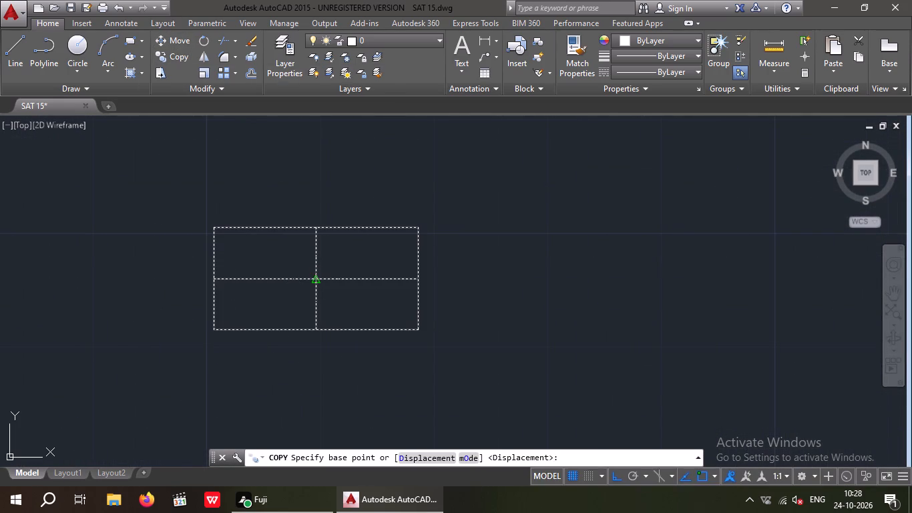
click(316, 282)
scroll(323, 257, down, 6)
middle_drag(432, 282, 107, 224)
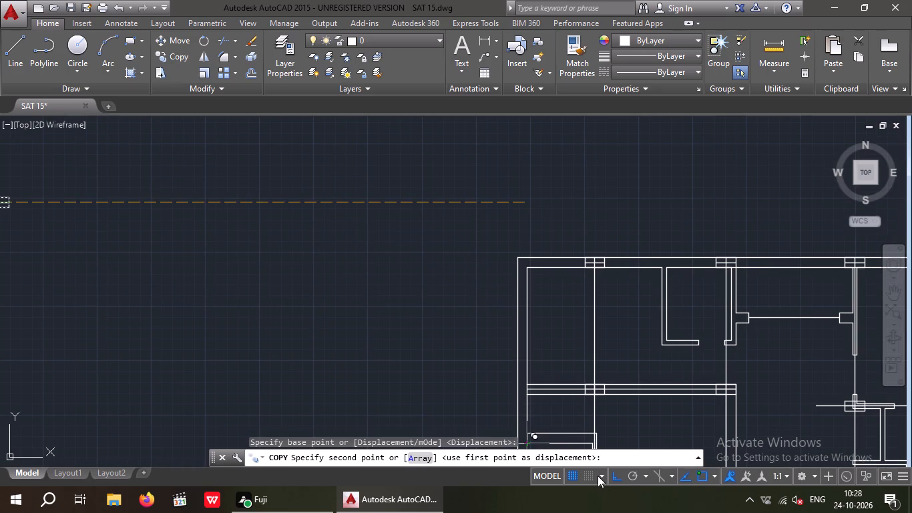
click(616, 476)
scroll(515, 311, down, 3)
middle_drag(507, 311, 116, 209)
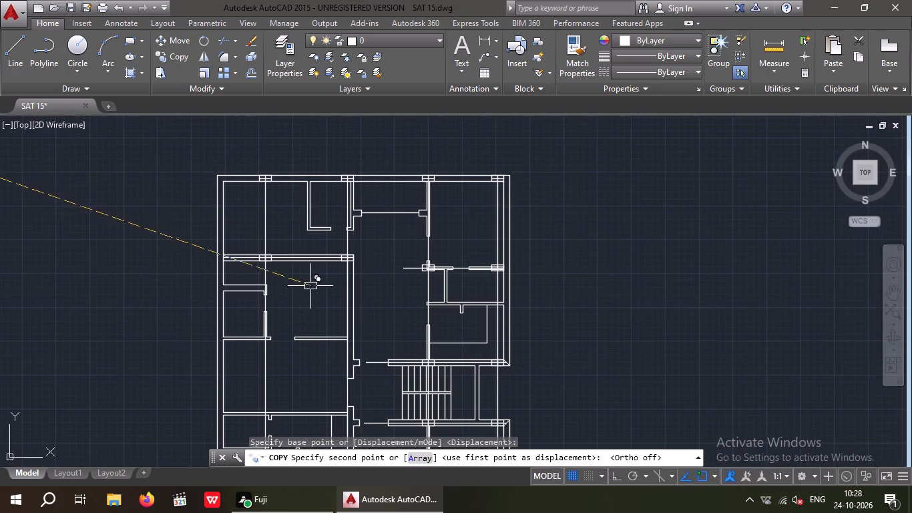
scroll(311, 288, down, 3)
middle_drag(387, 358, 266, 96)
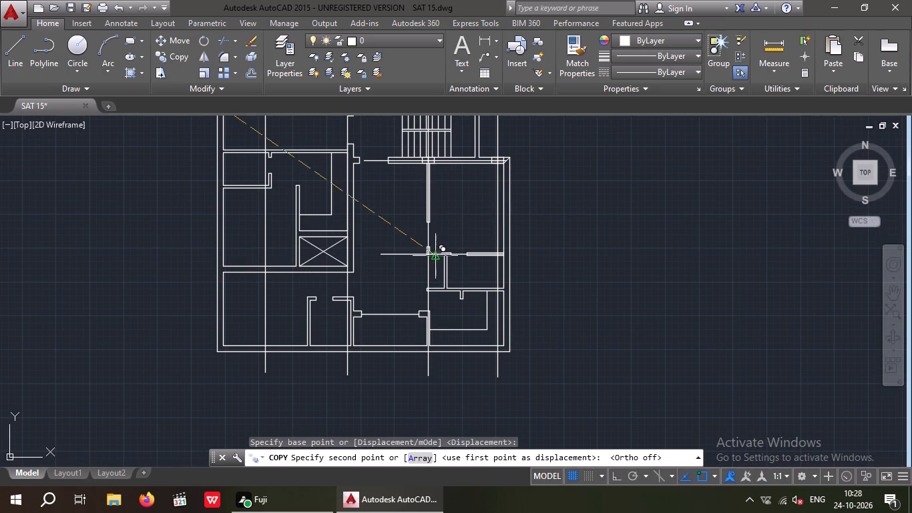
scroll(426, 254, up, 8)
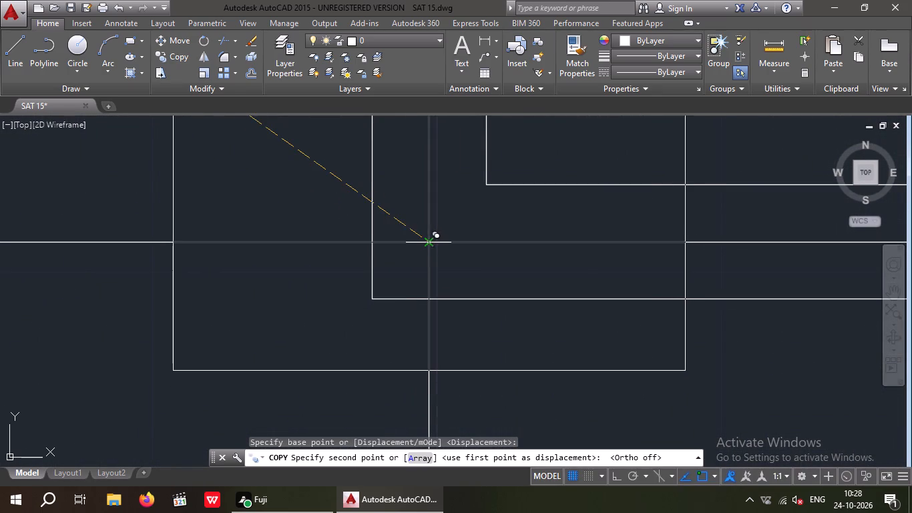
click(429, 244)
Place another column copy where the same partition centreline crosses the easternmost vertical guide line, and finish copying.
scroll(431, 228, down, 5)
middle_drag(463, 266, 148, 316)
scroll(395, 294, up, 4)
click(395, 284)
scroll(415, 226, down, 2)
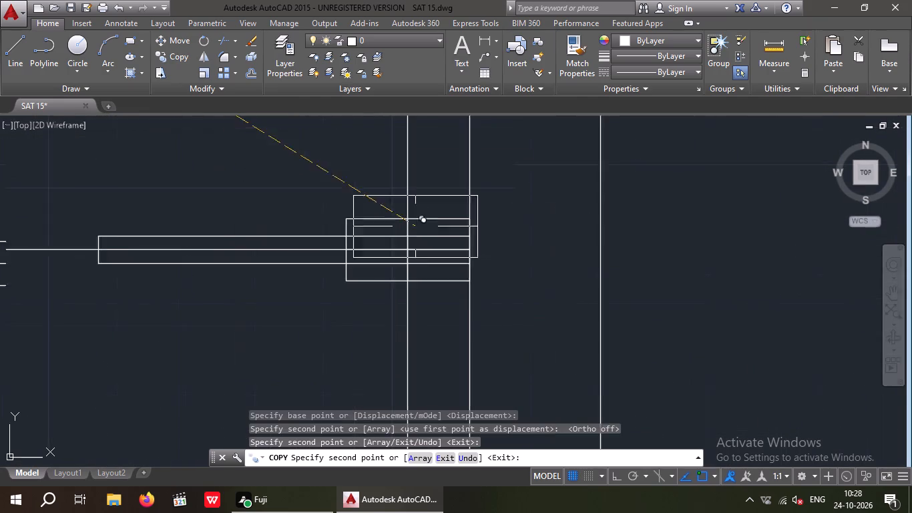
scroll(415, 227, down, 3)
middle_drag(377, 311, 420, 237)
scroll(421, 236, down, 3)
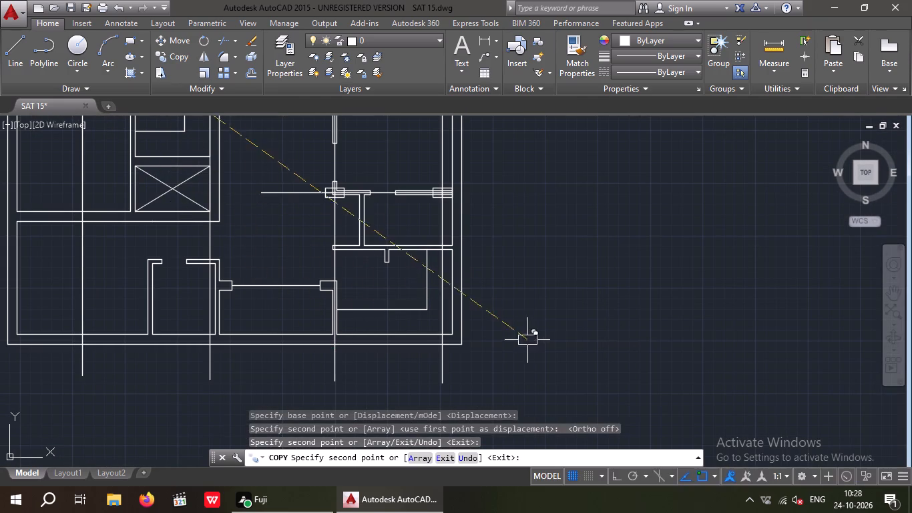
key(Escape)
key(Escape)
key(Escape)
Draw a diagonal line between the outer and inner wall corners at the plan's southeast corner.
key(l)
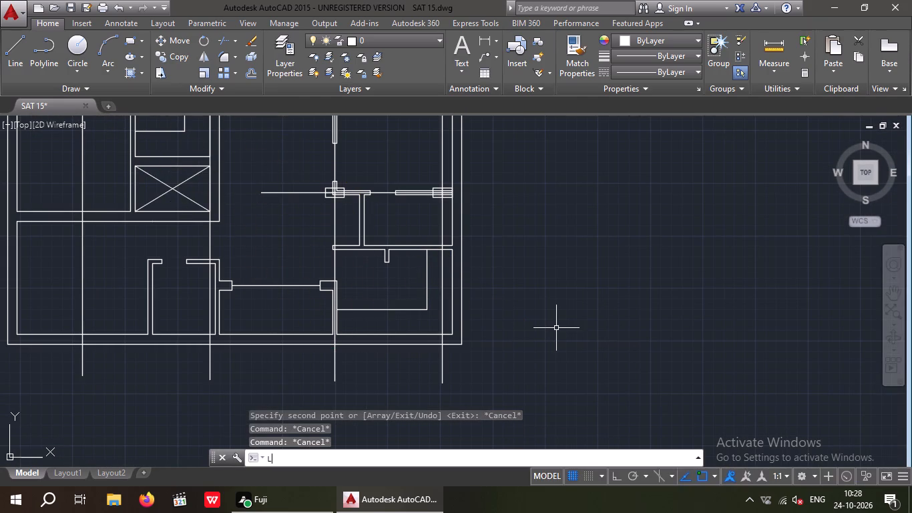
key(space)
scroll(470, 347, up, 3)
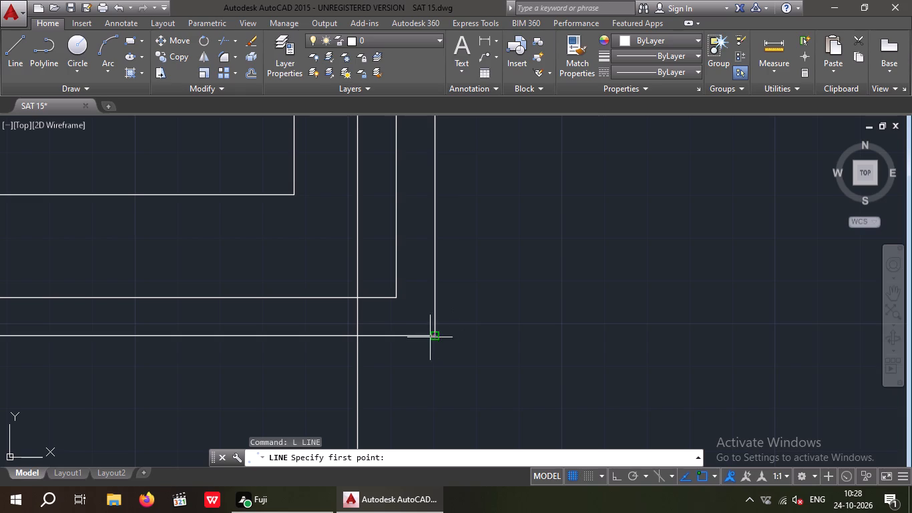
drag(436, 335, 429, 329)
click(395, 299)
key(space)
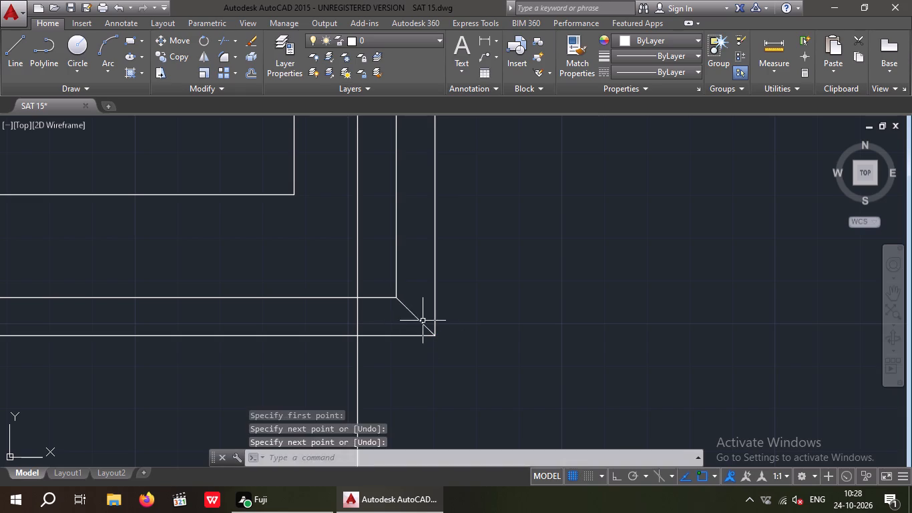
With Ortho on, draw a horizontal centreline from the southeast diagonal's midpoint west through the south wall to beyond the west wall.
key(space)
click(415, 317)
scroll(411, 313, down, 3)
middle_drag(328, 345, 734, 367)
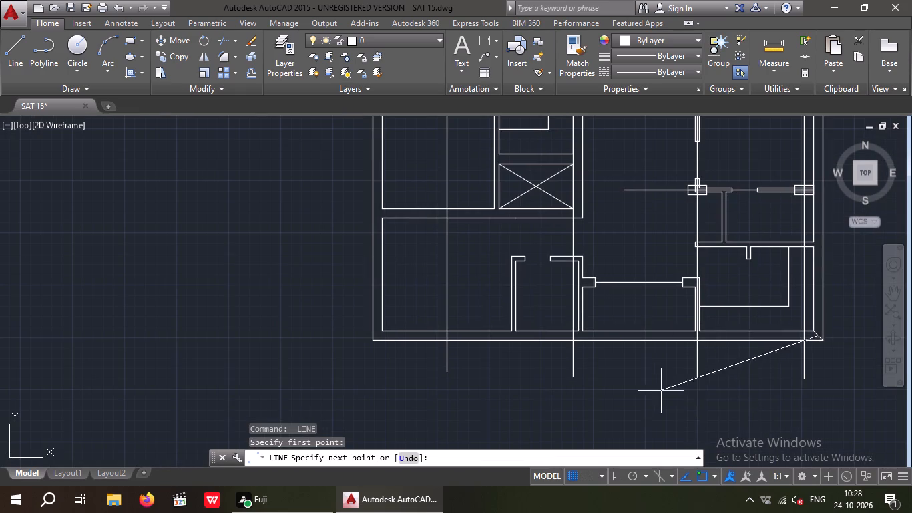
drag(618, 476, 605, 459)
scroll(340, 344, up, 1)
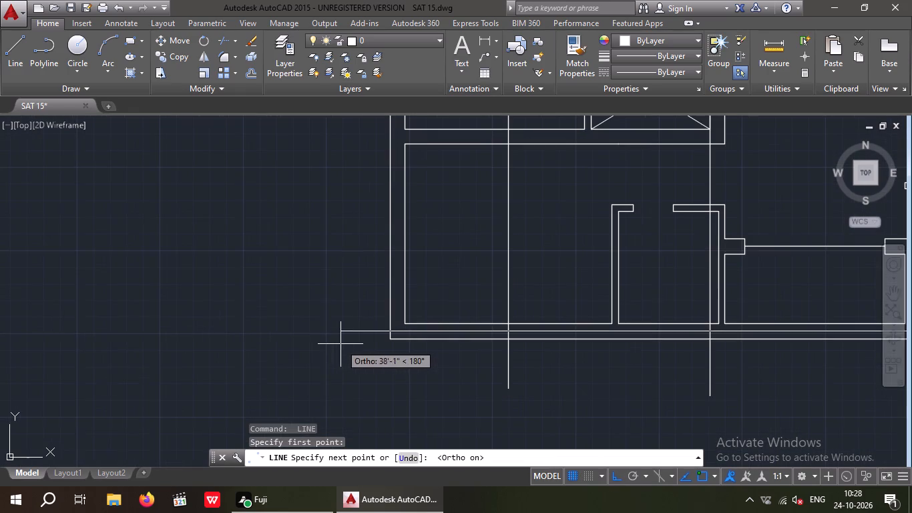
click(322, 331)
key(Escape)
With Ortho off, copy the spare column by its centre to the crossing of the south wall centreline and the third guide line from the west.
scroll(384, 325, down, 1)
middle_drag(310, 325, 288, 323)
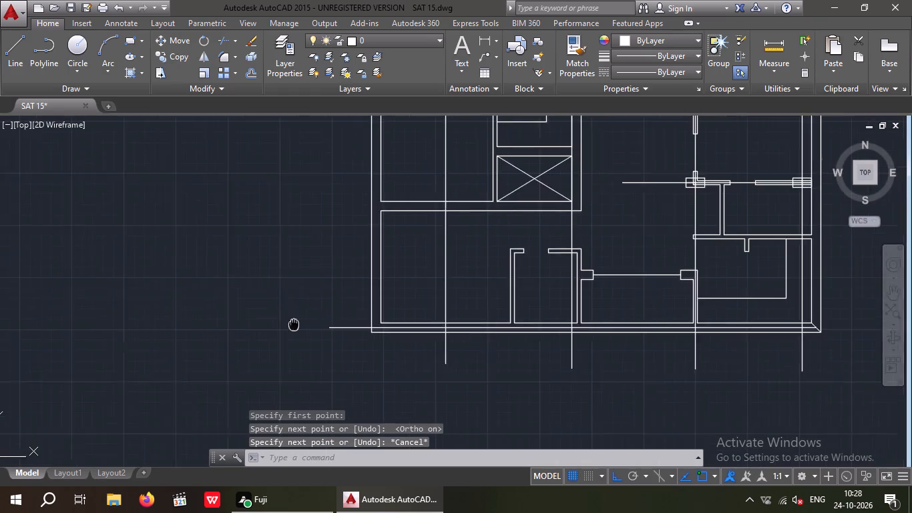
middle_drag(288, 323, 0, 285)
middle_drag(773, 314, 685, 404)
middle_drag(579, 331, 614, 329)
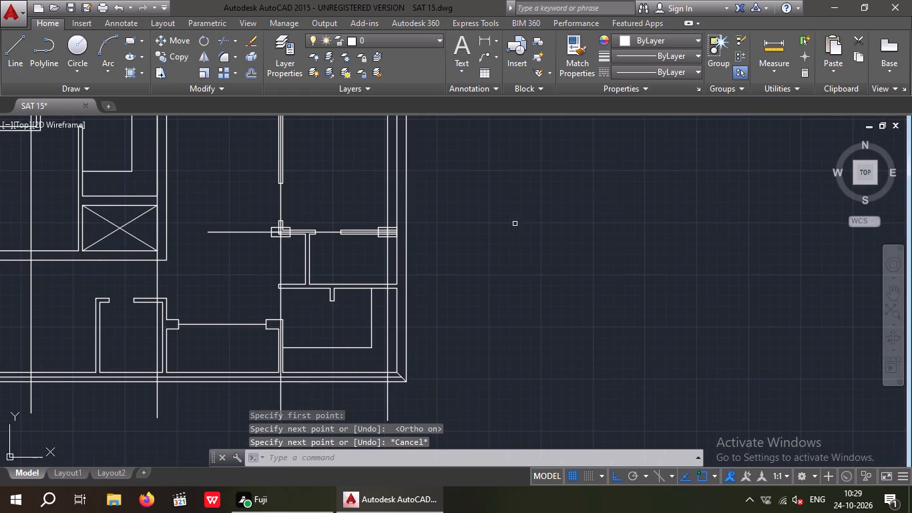
scroll(531, 265, down, 8)
middle_drag(520, 269, 700, 264)
middle_drag(632, 297, 610, 413)
scroll(612, 399, down, 1)
key(Escape)
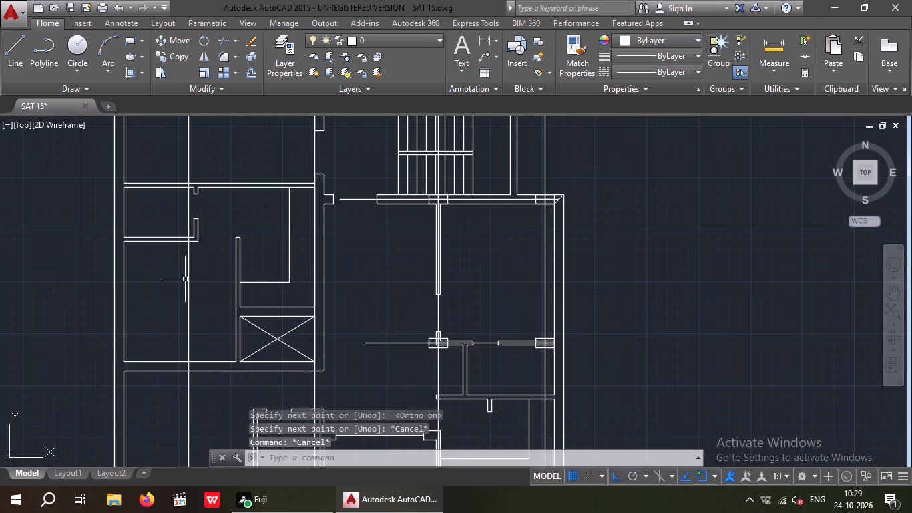
middle_drag(202, 283, 332, 294)
scroll(327, 289, down, 7)
scroll(276, 263, down, 3)
middle_drag(276, 262, 476, 236)
middle_drag(409, 229, 374, 421)
middle_drag(238, 190, 363, 321)
scroll(268, 256, up, 3)
drag(298, 215, 176, 338)
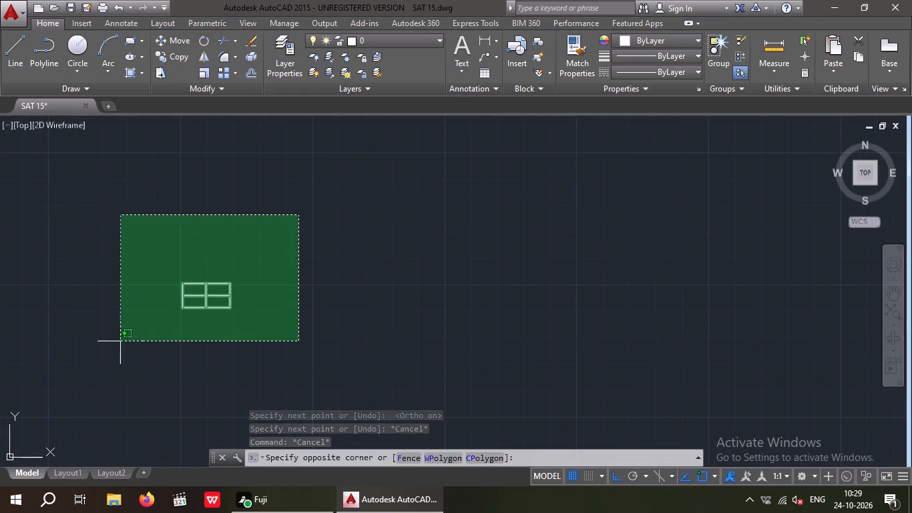
click(120, 341)
click(176, 54)
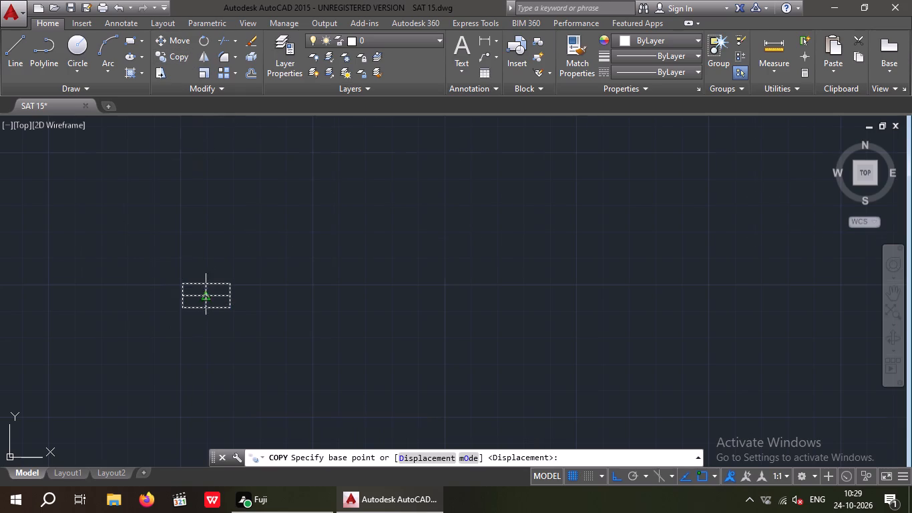
scroll(204, 294, up, 3)
click(206, 306)
scroll(240, 199, down, 3)
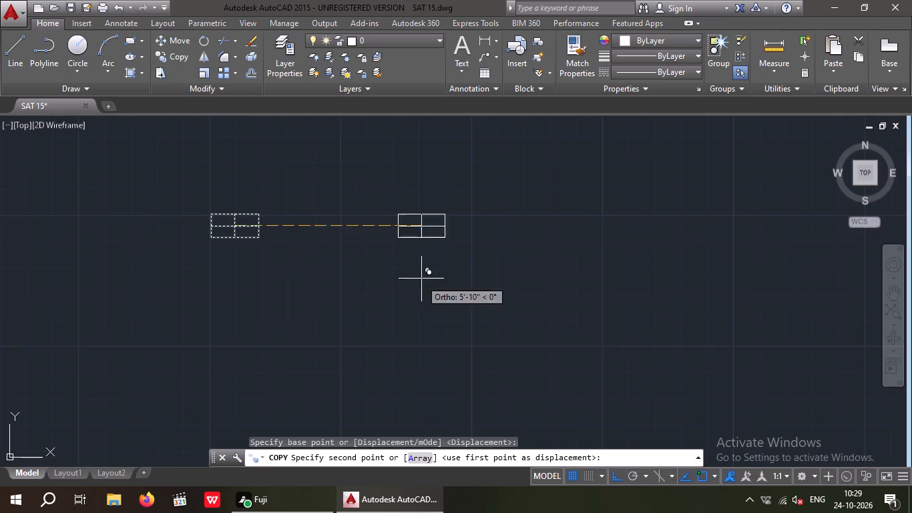
middle_drag(421, 278, 168, 239)
drag(618, 480, 601, 448)
scroll(569, 266, down, 2)
middle_drag(519, 281, 239, 271)
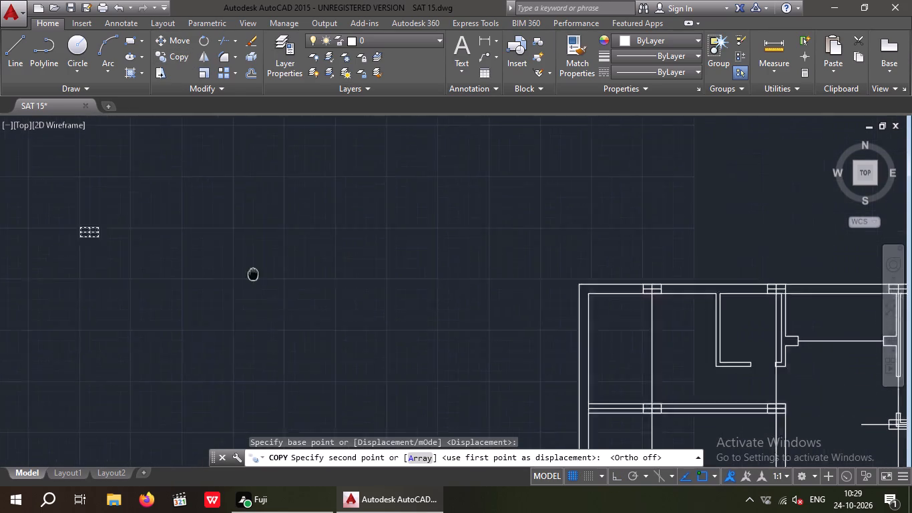
middle_drag(239, 271, 178, 259)
scroll(391, 238, down, 4)
middle_drag(401, 256, 127, 151)
middle_drag(246, 234, 146, 122)
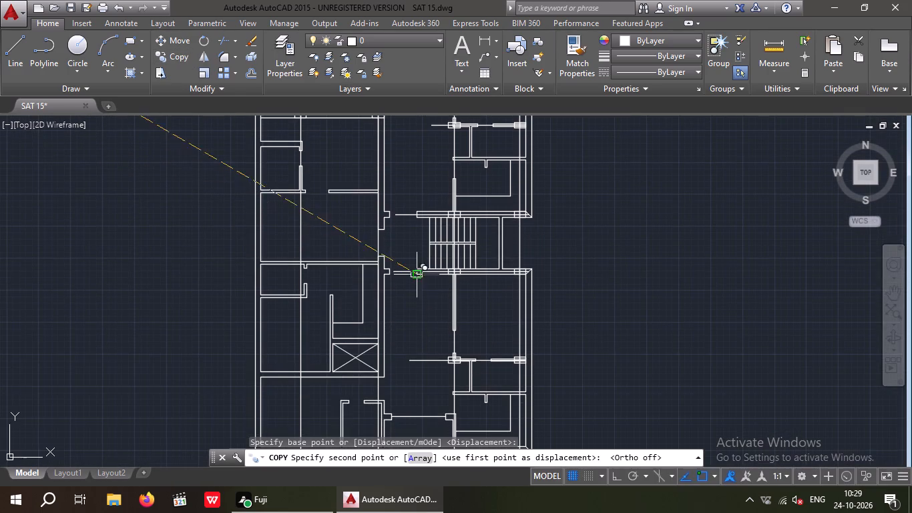
middle_drag(419, 271, 235, 132)
scroll(459, 321, up, 4)
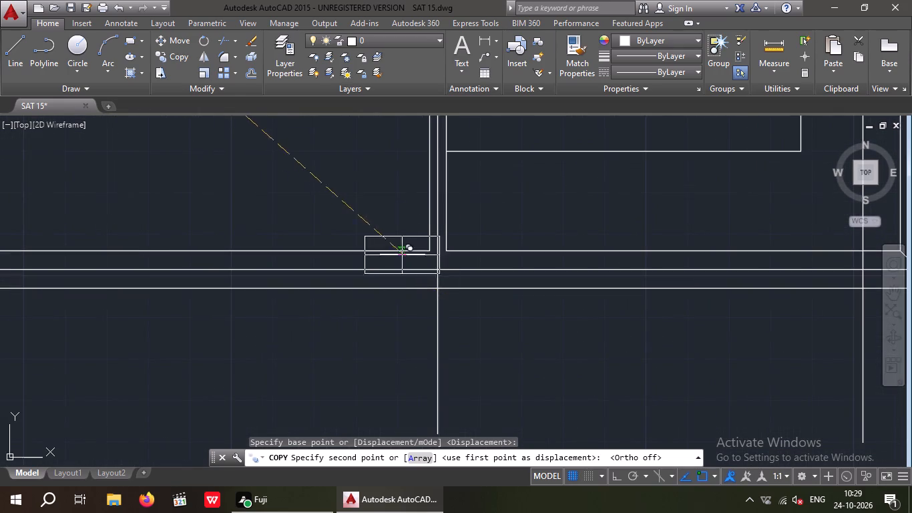
scroll(418, 254, up, 4)
scroll(518, 301, down, 3)
middle_drag(493, 275, 397, 226)
scroll(423, 259, up, 1)
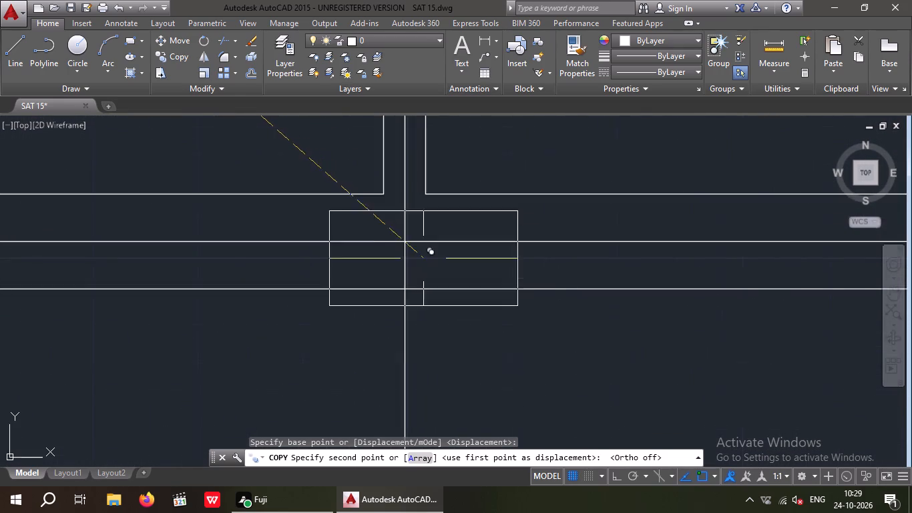
scroll(423, 259, up, 2)
scroll(401, 228, down, 2)
scroll(393, 225, up, 2)
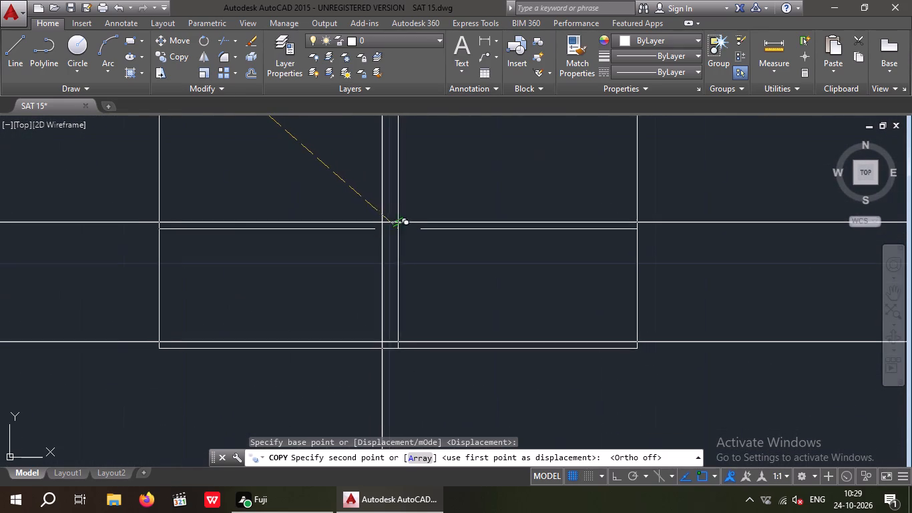
click(381, 222)
Place another column copy where the south wall centreline crosses the easternmost guide line, and finish copying.
scroll(394, 217, down, 4)
middle_drag(532, 261, 120, 269)
scroll(402, 226, up, 4)
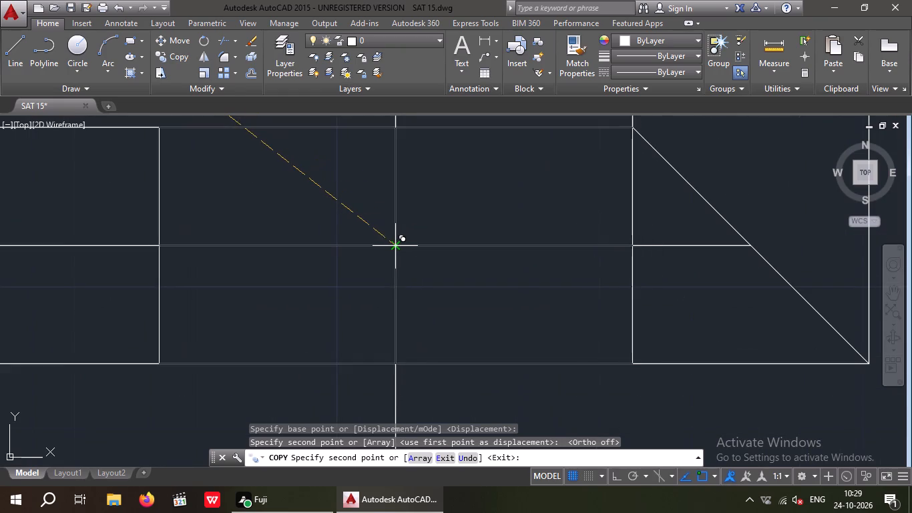
click(397, 246)
scroll(428, 227, down, 4)
scroll(504, 251, down, 2)
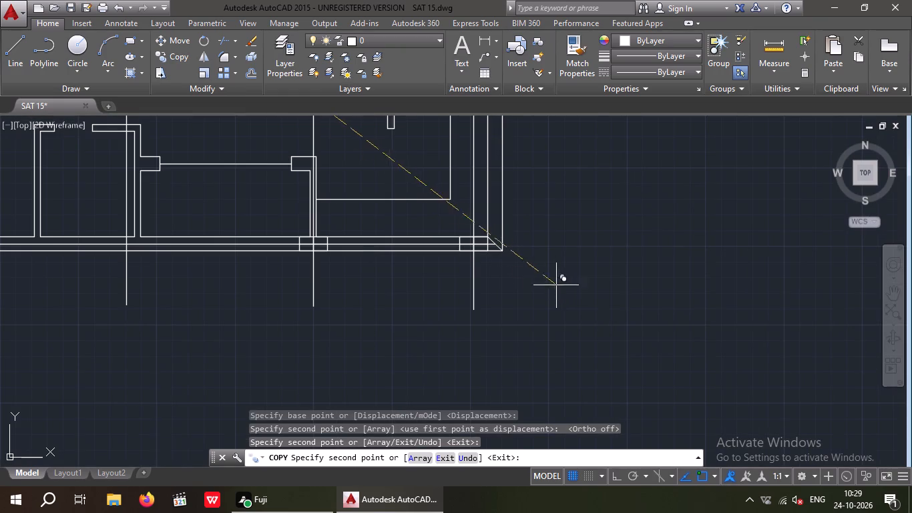
key(Escape)
key(Escape)
Examine the columns and wall centrelines in the plan's eastern half, from the south wall up past the staircase.
scroll(482, 302, down, 2)
middle_drag(473, 347, 460, 379)
middle_drag(443, 348, 519, 390)
scroll(549, 263, down, 2)
middle_drag(541, 276, 472, 387)
scroll(569, 252, down, 2)
middle_drag(567, 258, 555, 325)
scroll(566, 287, down, 2)
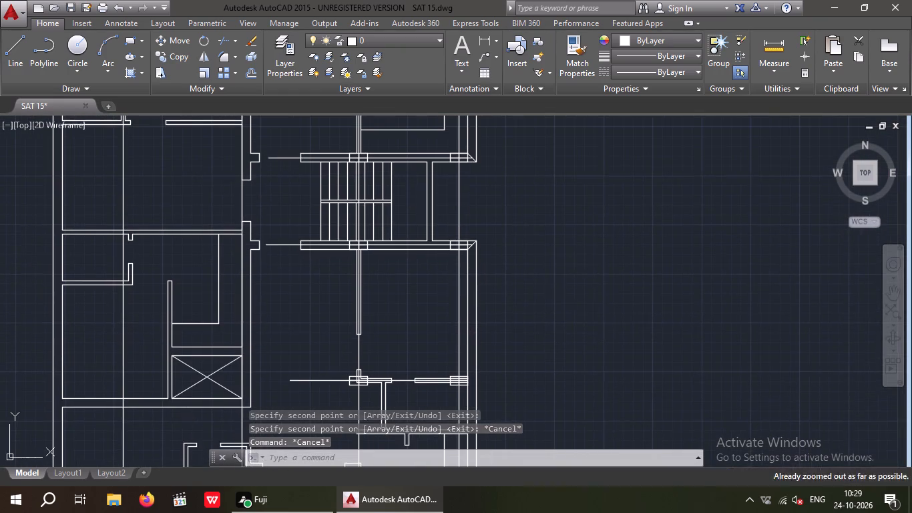
middle_drag(566, 290, 645, 307)
scroll(652, 292, down, 2)
middle_drag(640, 309, 592, 414)
scroll(620, 233, down, 2)
middle_drag(613, 250, 594, 345)
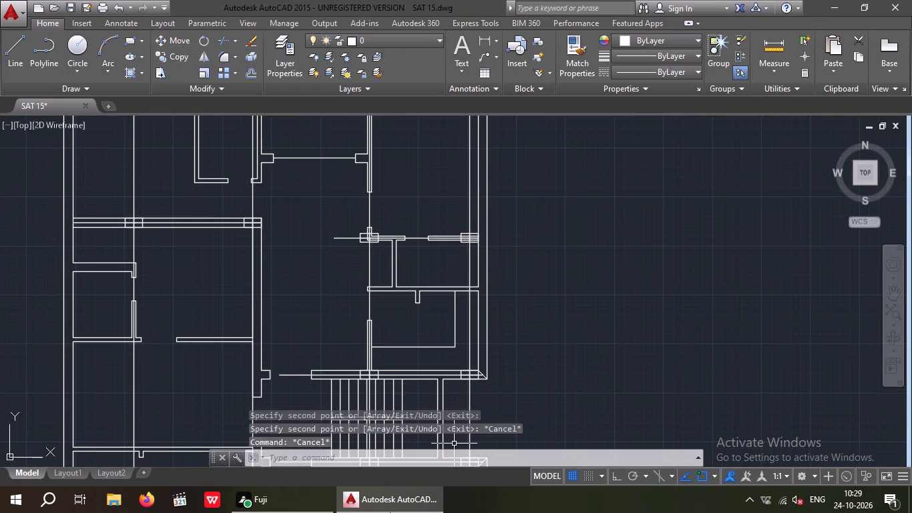
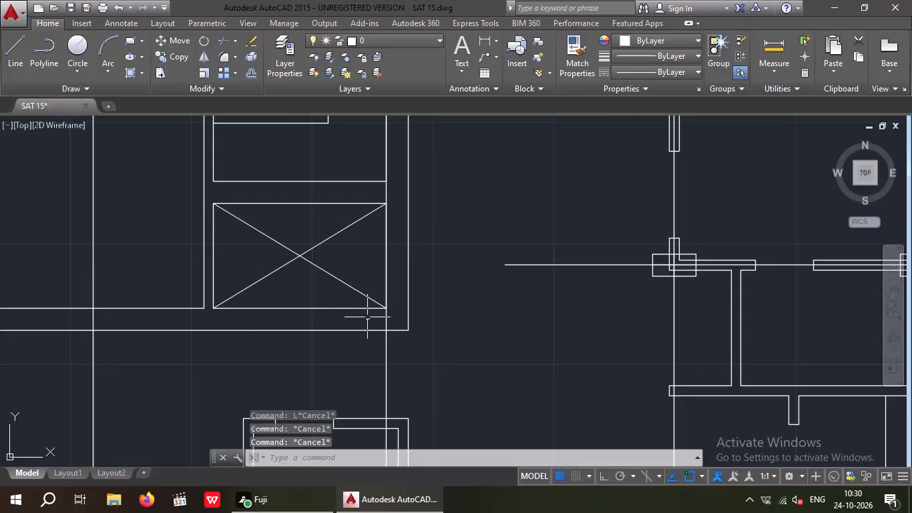
Draw a diagonal line across the wall corner southeast of the crossed shaft, from the outer corner to the inner corner.
key(l)
key(space)
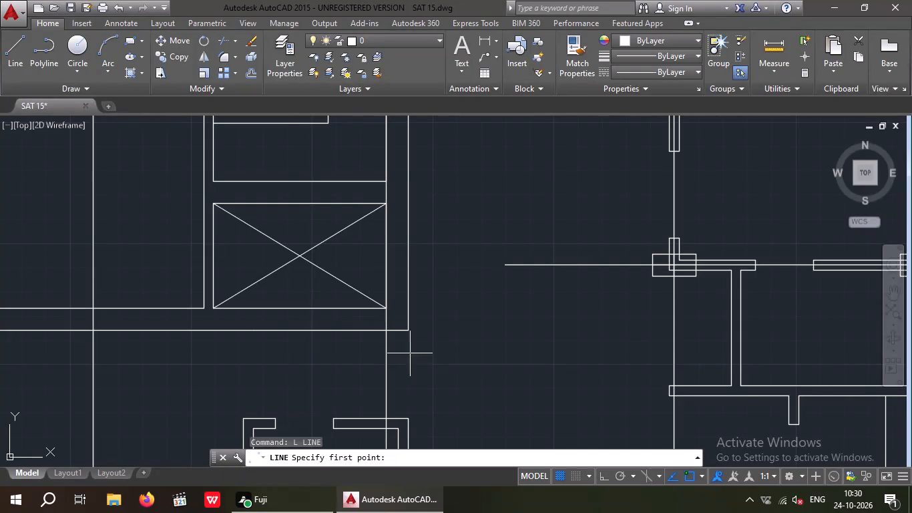
scroll(411, 330, up, 2)
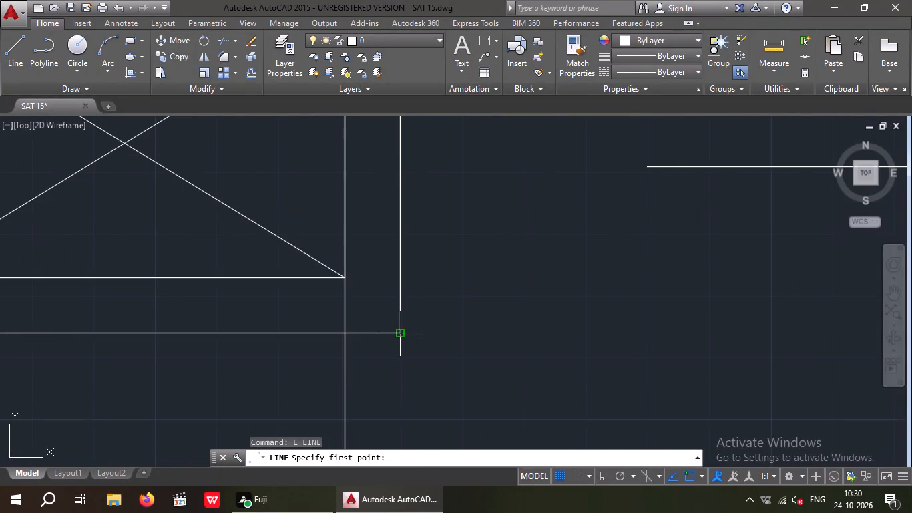
drag(397, 331, 392, 325)
click(347, 280)
key(space)
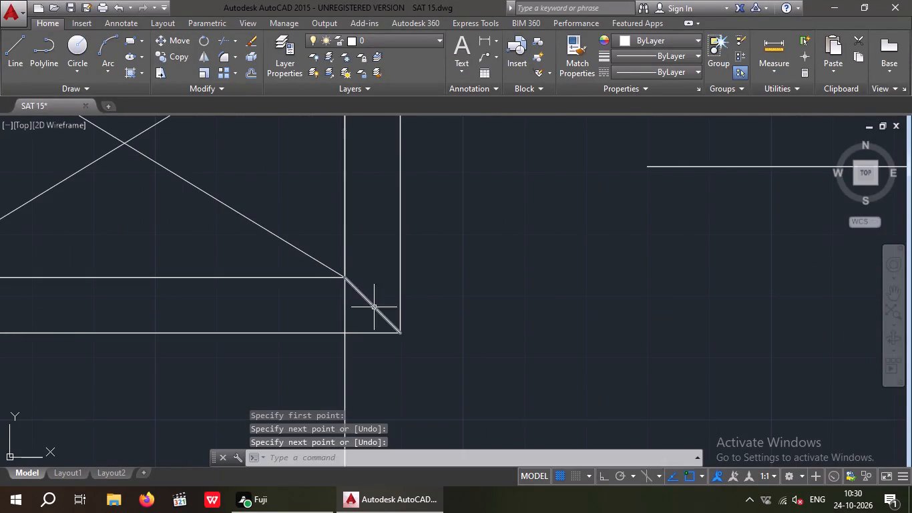
With Ortho on, draw a vertical centreline from that diagonal's midpoint north to beyond the north wall, about 51'-4" long.
key(space)
click(372, 305)
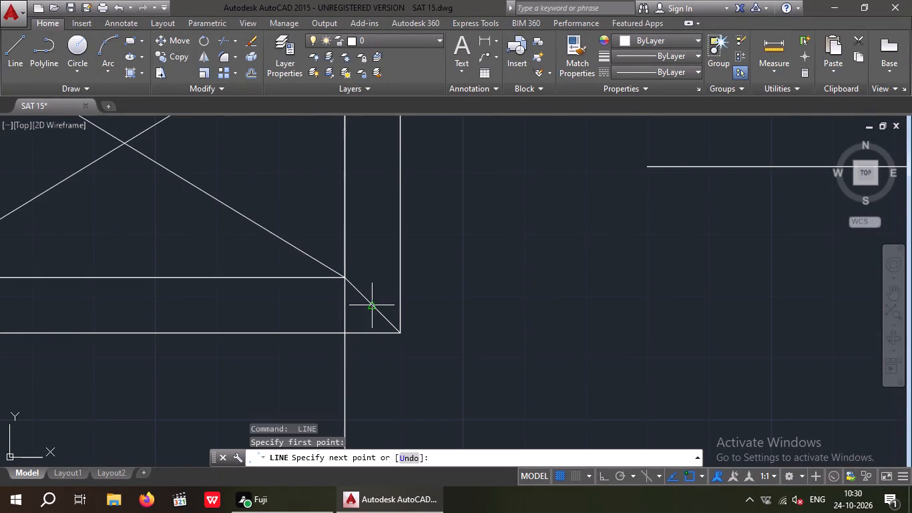
scroll(366, 263, down, 1)
middle_drag(366, 263, 344, 421)
scroll(344, 421, down, 1)
scroll(361, 291, down, 3)
middle_drag(348, 271, 324, 400)
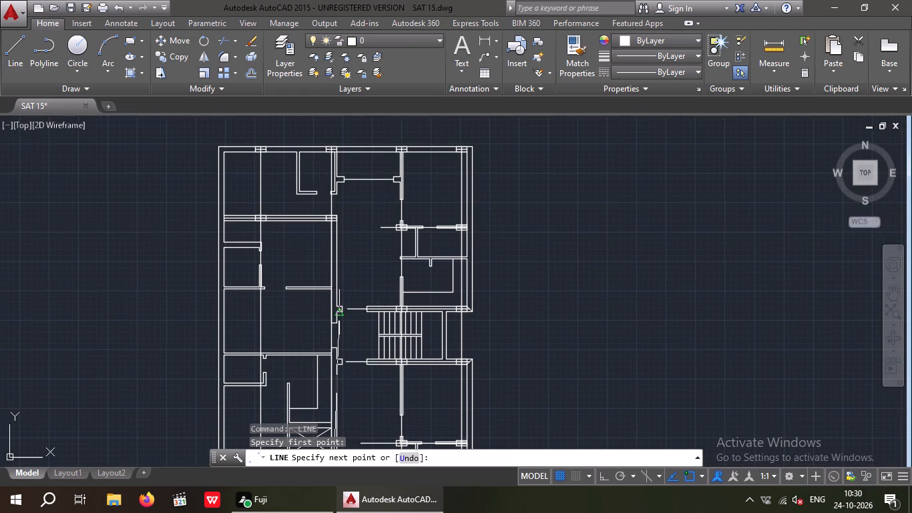
click(604, 482)
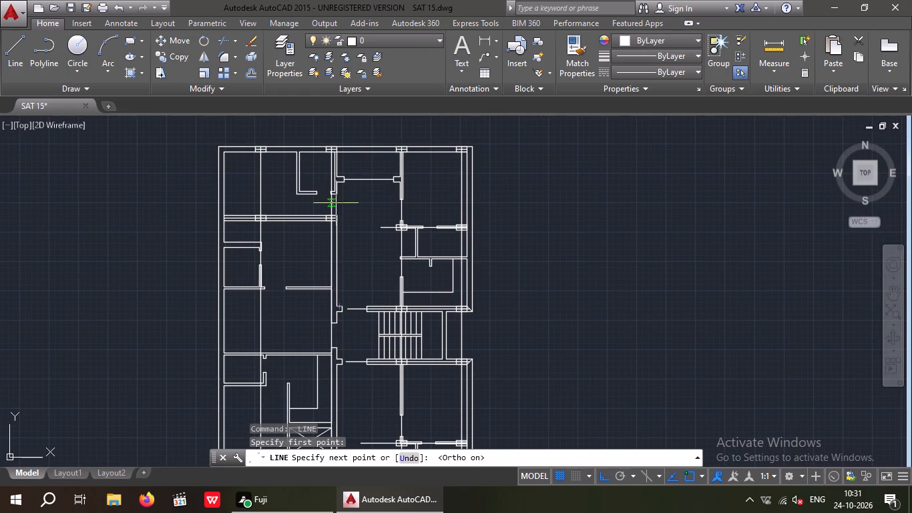
middle_drag(336, 204, 305, 361)
scroll(310, 229, up, 2)
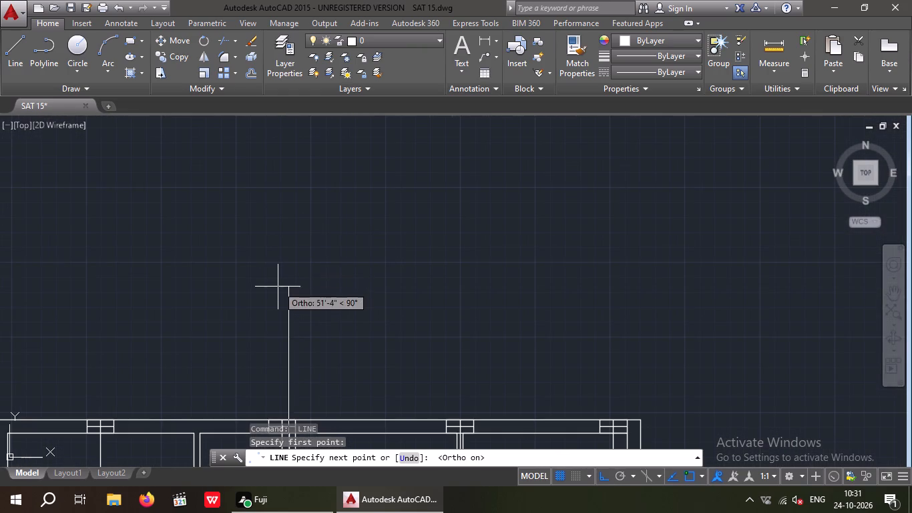
click(286, 283)
scroll(332, 239, down, 4)
key(space)
Copy the spare column by its centre a short distance due east in the empty space between the plans.
scroll(353, 219, up, 1)
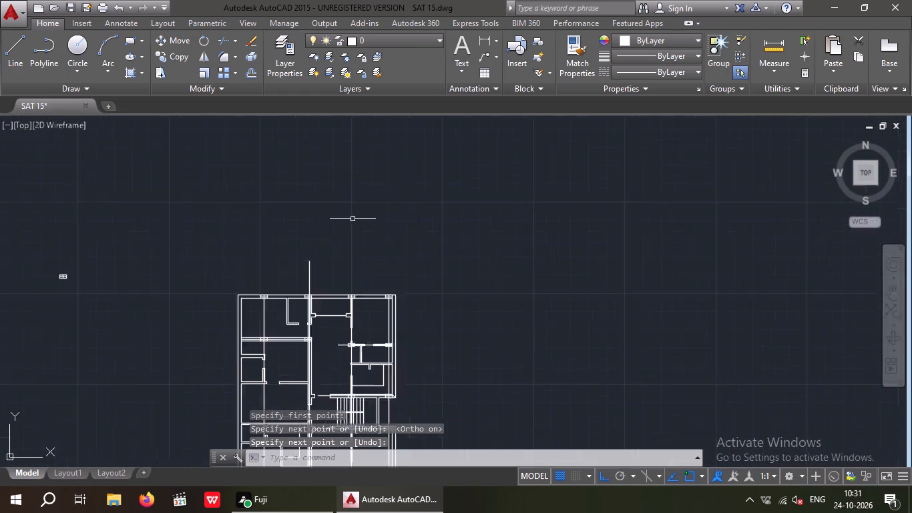
scroll(353, 219, up, 2)
middle_drag(85, 327, 171, 236)
scroll(194, 222, down, 4)
middle_drag(174, 249, 308, 225)
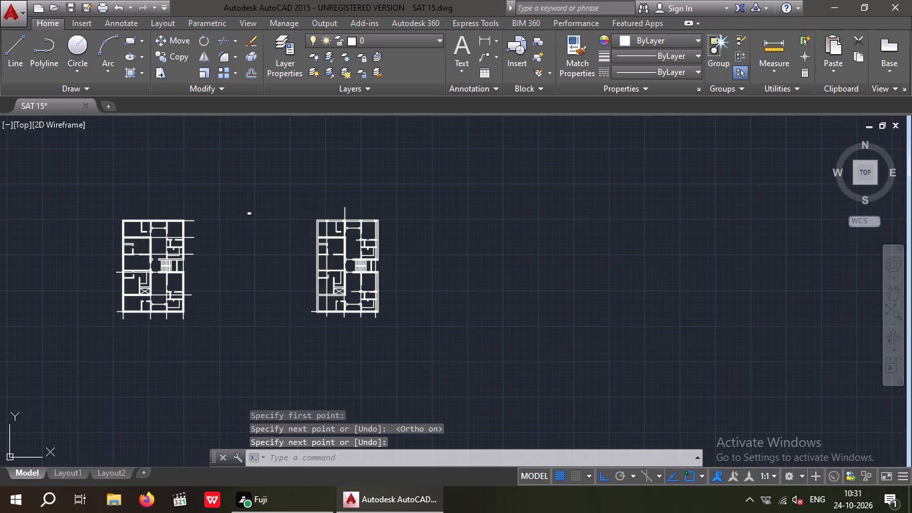
scroll(250, 210, up, 4)
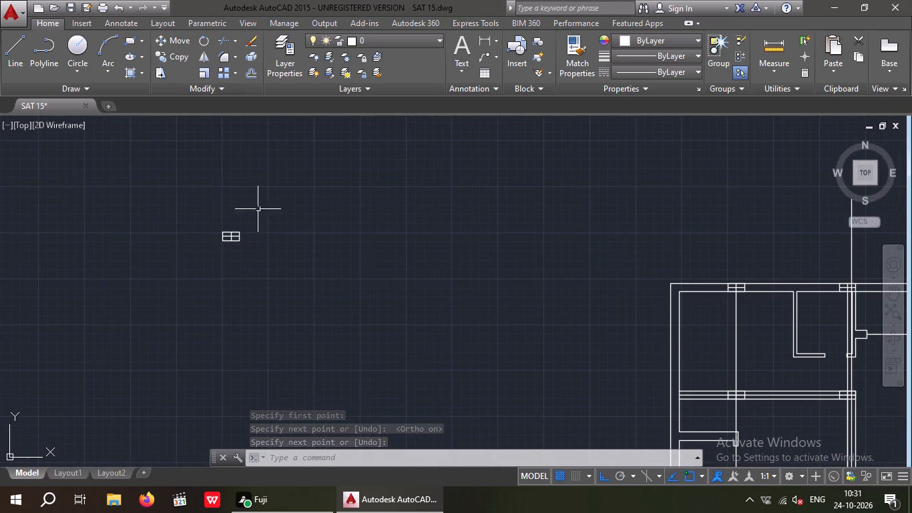
drag(270, 188, 212, 291)
click(194, 307)
click(182, 53)
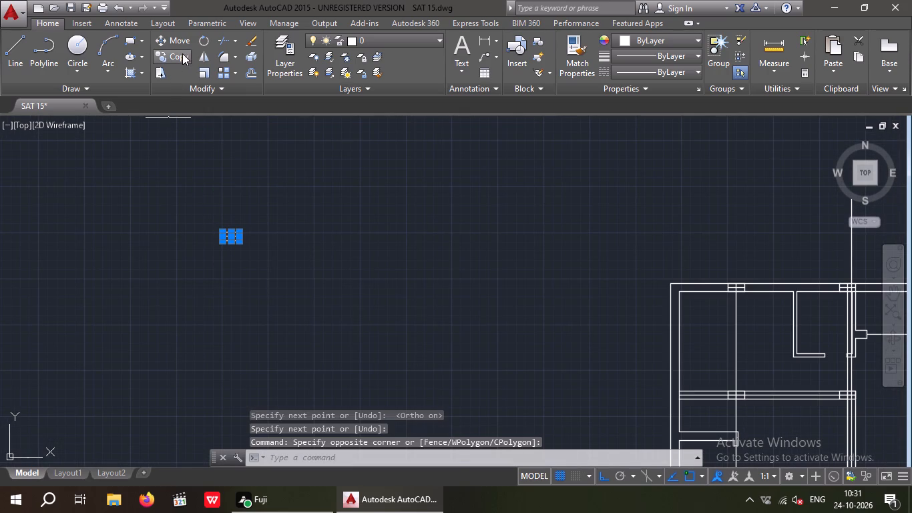
scroll(227, 243, up, 3)
drag(236, 216, 267, 222)
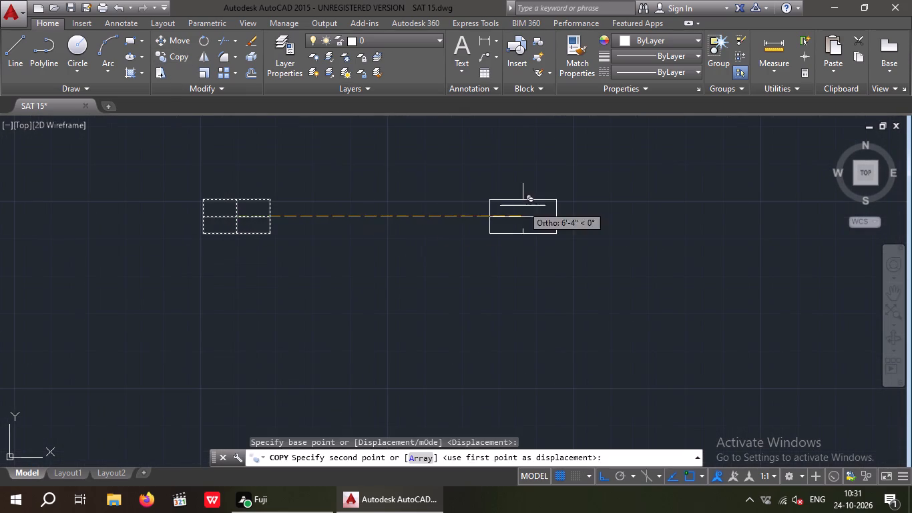
click(485, 208)
key(space)
Rotate the new spare column 90° clockwise about its southeast corner so its long side runs north-south.
drag(539, 168, 465, 268)
click(424, 279)
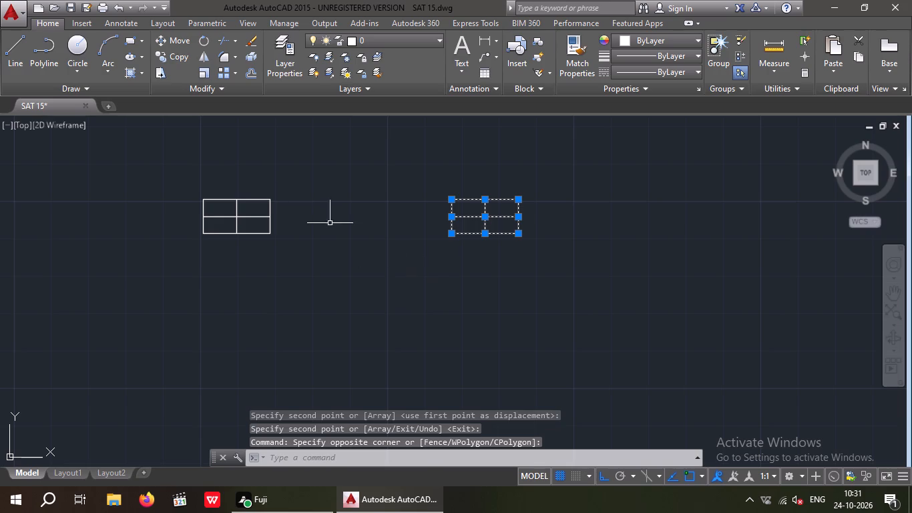
click(204, 39)
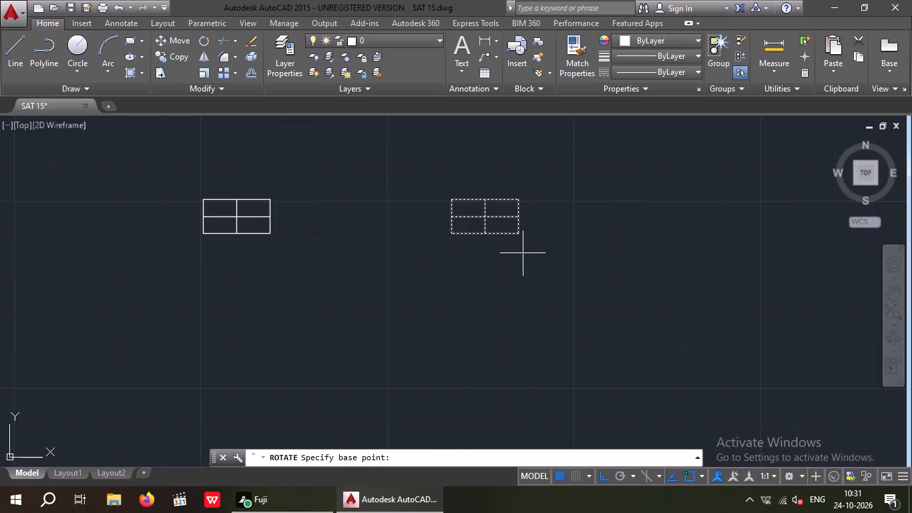
drag(520, 232, 513, 250)
click(451, 313)
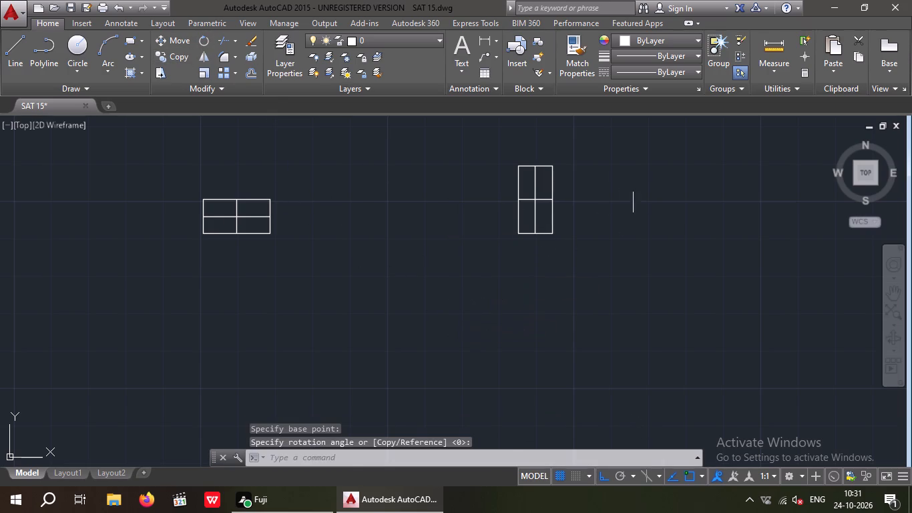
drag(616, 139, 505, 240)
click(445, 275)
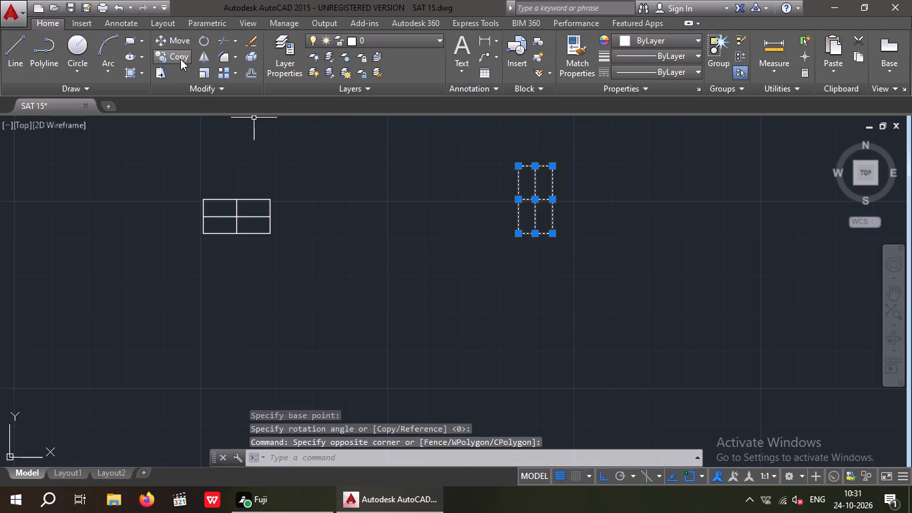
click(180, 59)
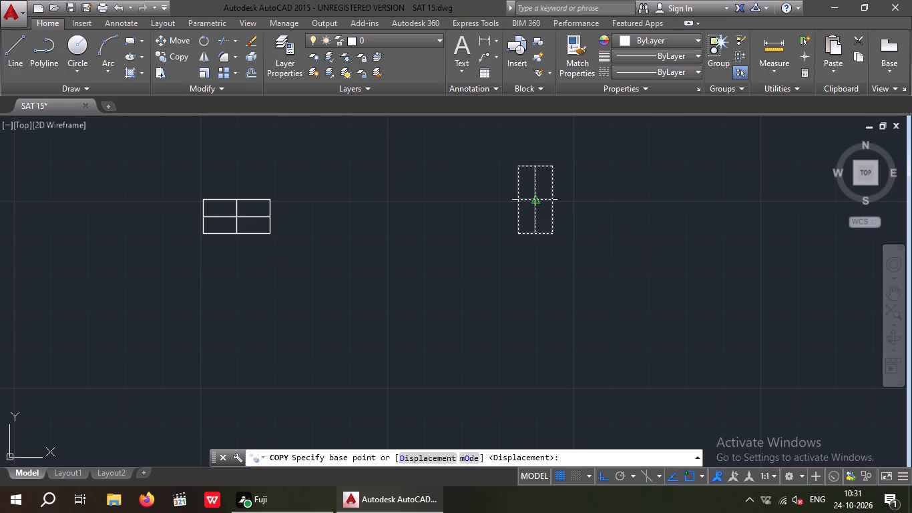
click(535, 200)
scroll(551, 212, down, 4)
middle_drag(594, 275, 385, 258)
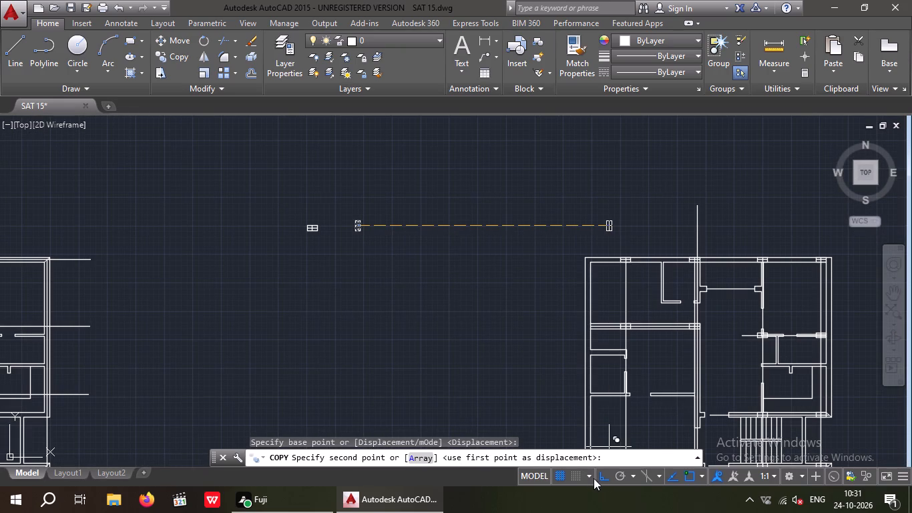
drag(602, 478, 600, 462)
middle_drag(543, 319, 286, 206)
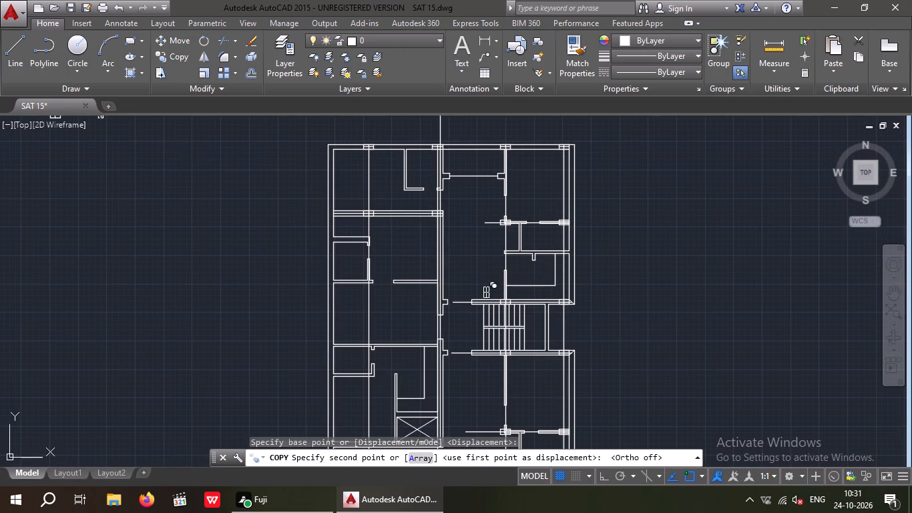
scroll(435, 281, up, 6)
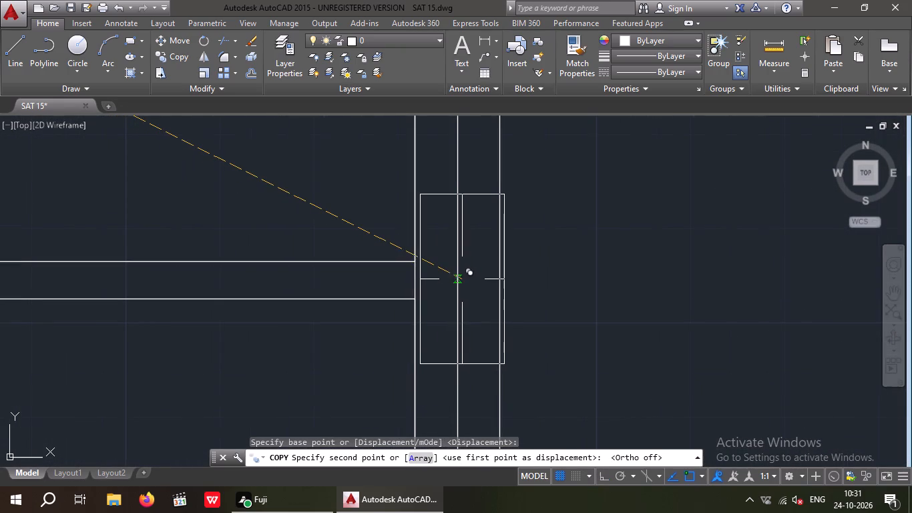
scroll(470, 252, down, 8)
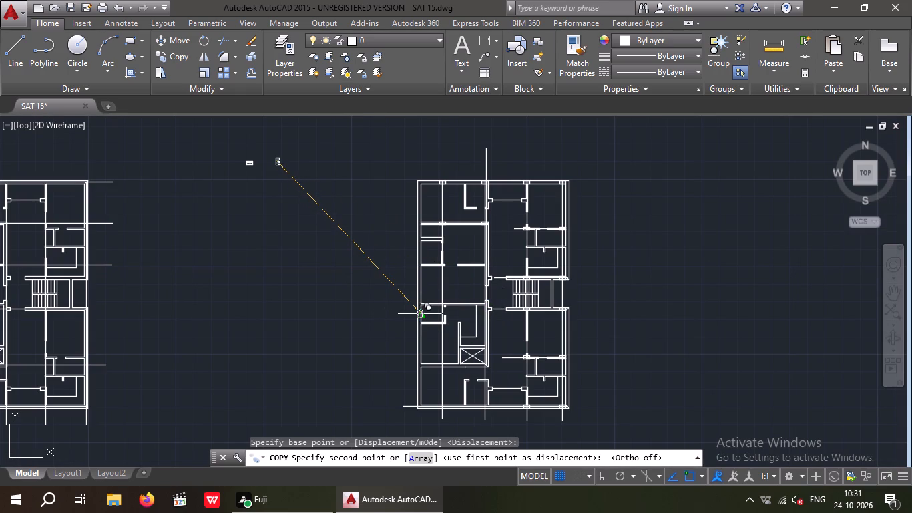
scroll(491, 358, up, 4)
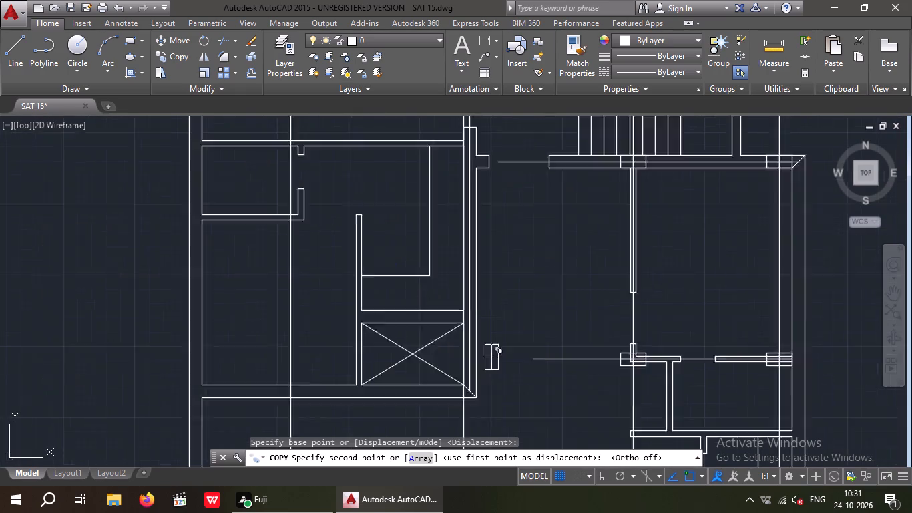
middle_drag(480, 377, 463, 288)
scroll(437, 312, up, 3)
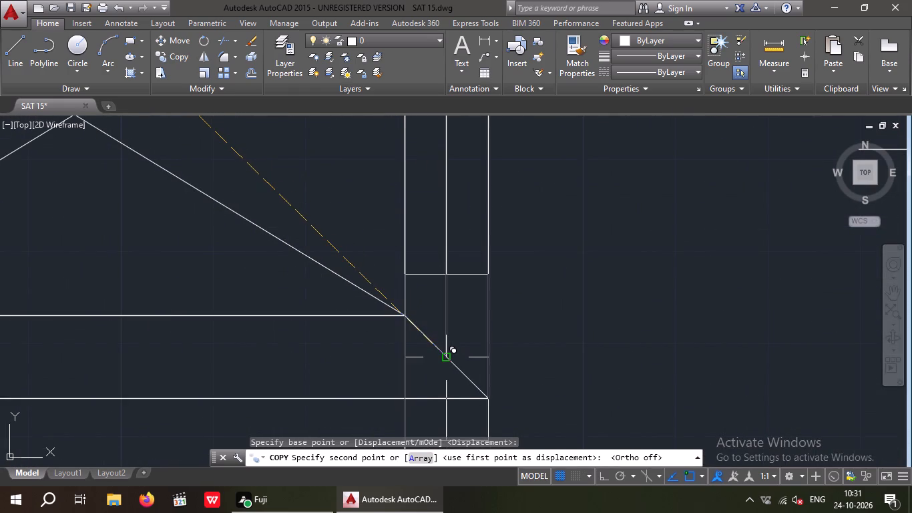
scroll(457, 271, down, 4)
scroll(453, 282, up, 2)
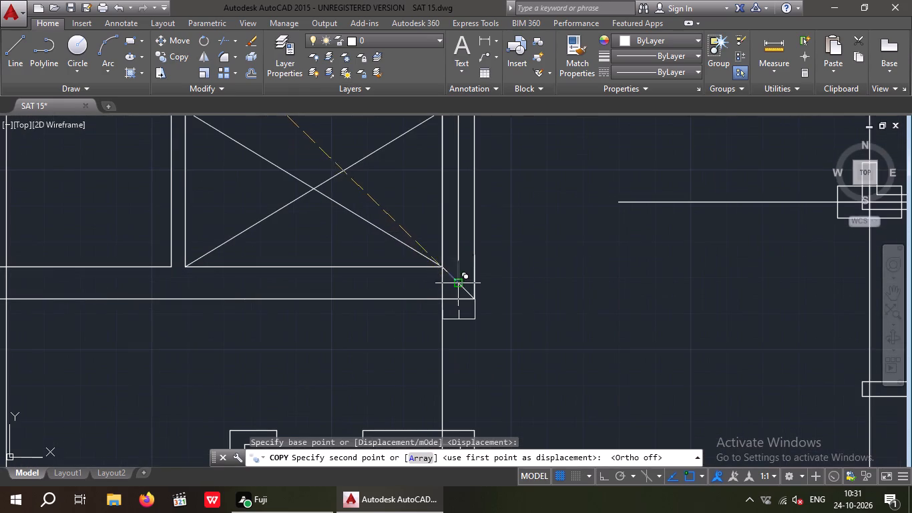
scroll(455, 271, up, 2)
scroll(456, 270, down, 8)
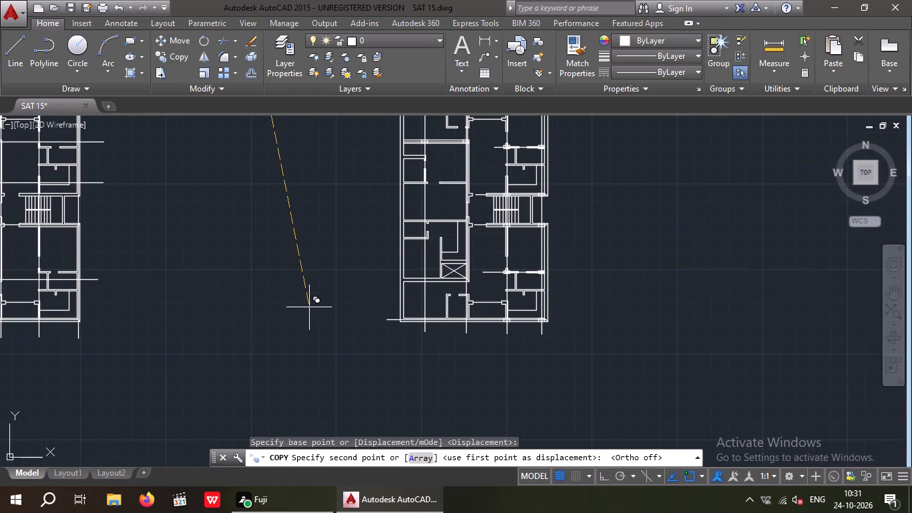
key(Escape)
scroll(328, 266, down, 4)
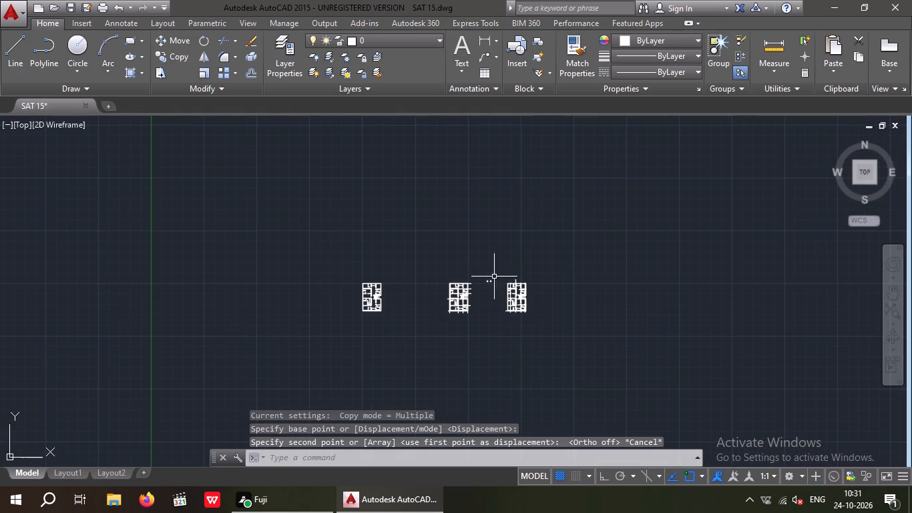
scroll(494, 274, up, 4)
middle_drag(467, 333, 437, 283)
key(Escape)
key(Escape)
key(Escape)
Copy the upright spare column by its southeast corner to the outer wall corner southeast of the crossed shaft.
scroll(435, 272, up, 4)
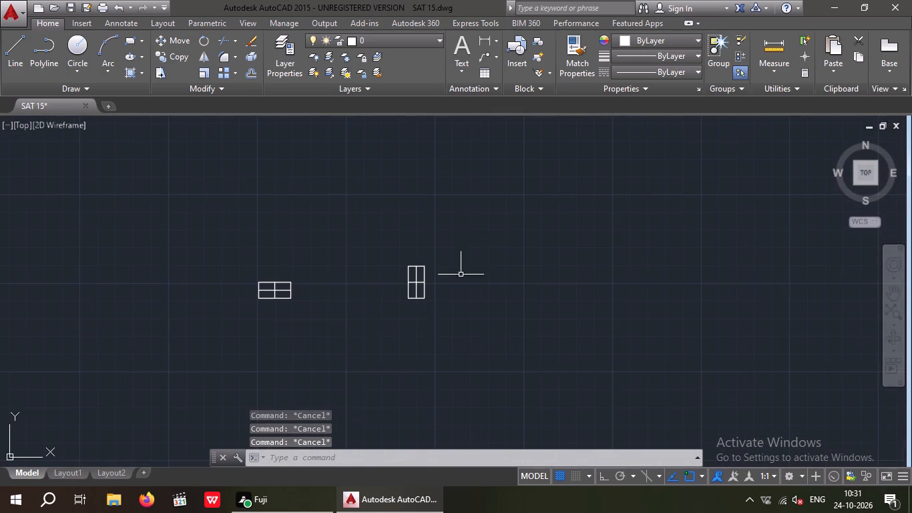
drag(475, 202, 393, 321)
drag(379, 335, 377, 323)
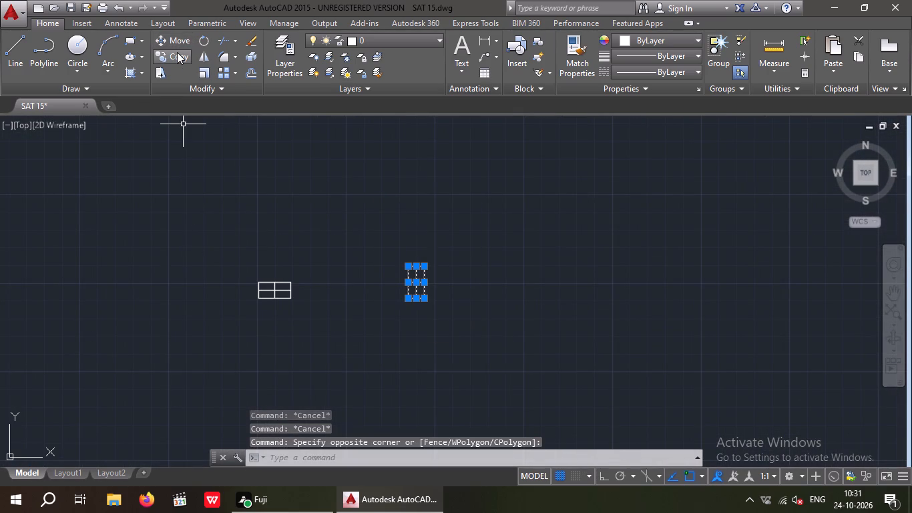
click(176, 58)
scroll(433, 302, up, 3)
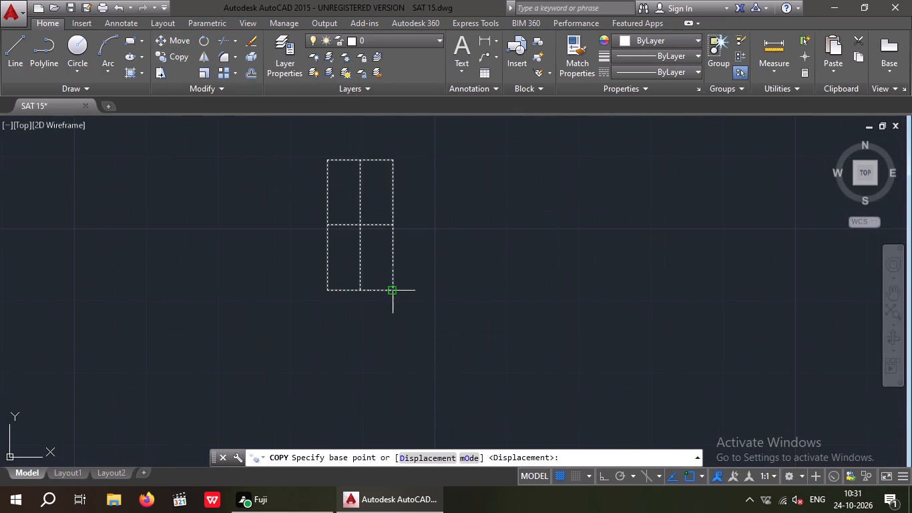
click(391, 290)
scroll(414, 273, down, 6)
middle_drag(465, 298, 134, 231)
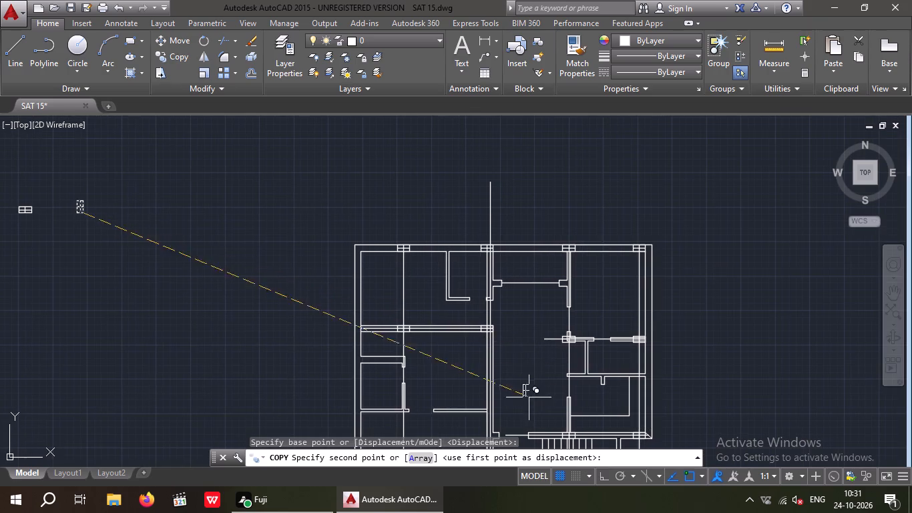
middle_drag(525, 387, 473, 257)
scroll(433, 383, up, 2)
scroll(431, 354, down, 1)
middle_drag(425, 329, 418, 232)
scroll(408, 260, down, 3)
scroll(408, 345, up, 7)
click(439, 328)
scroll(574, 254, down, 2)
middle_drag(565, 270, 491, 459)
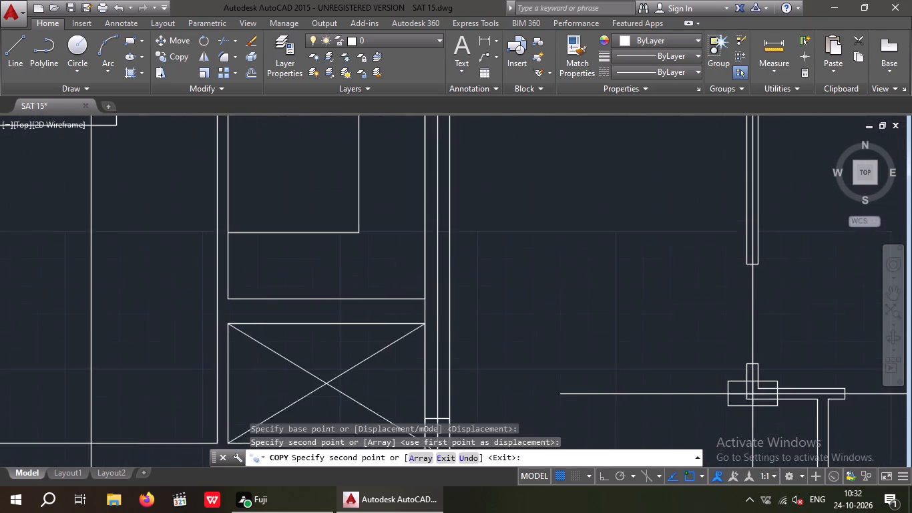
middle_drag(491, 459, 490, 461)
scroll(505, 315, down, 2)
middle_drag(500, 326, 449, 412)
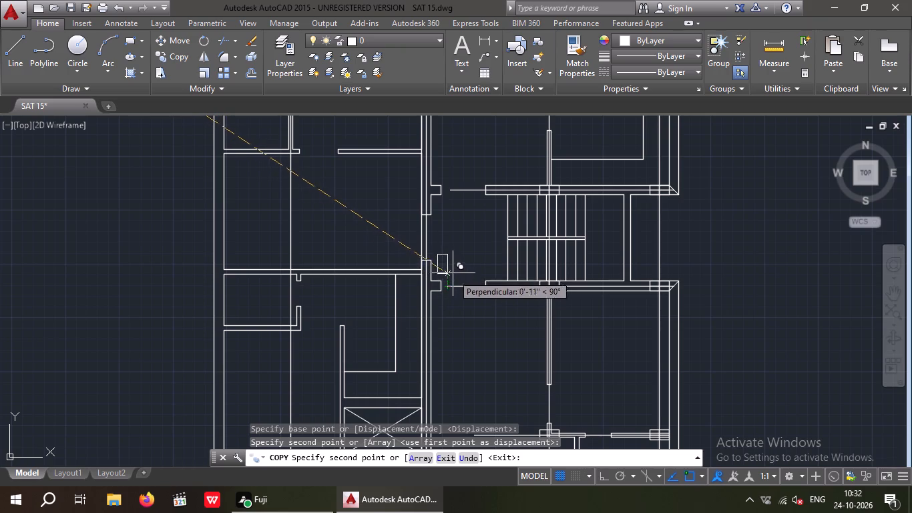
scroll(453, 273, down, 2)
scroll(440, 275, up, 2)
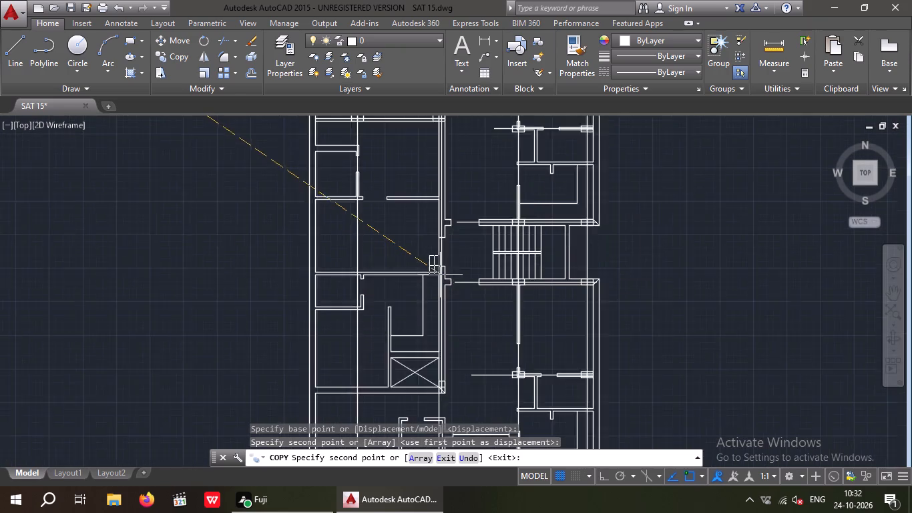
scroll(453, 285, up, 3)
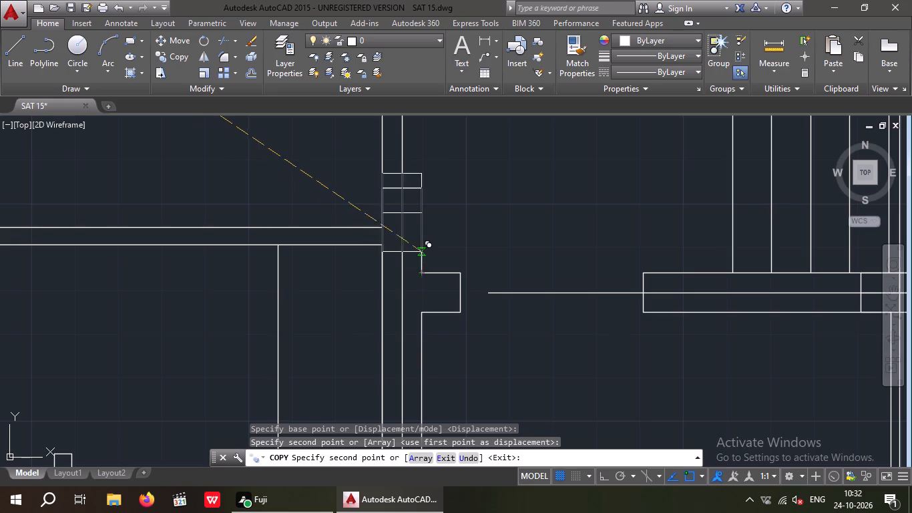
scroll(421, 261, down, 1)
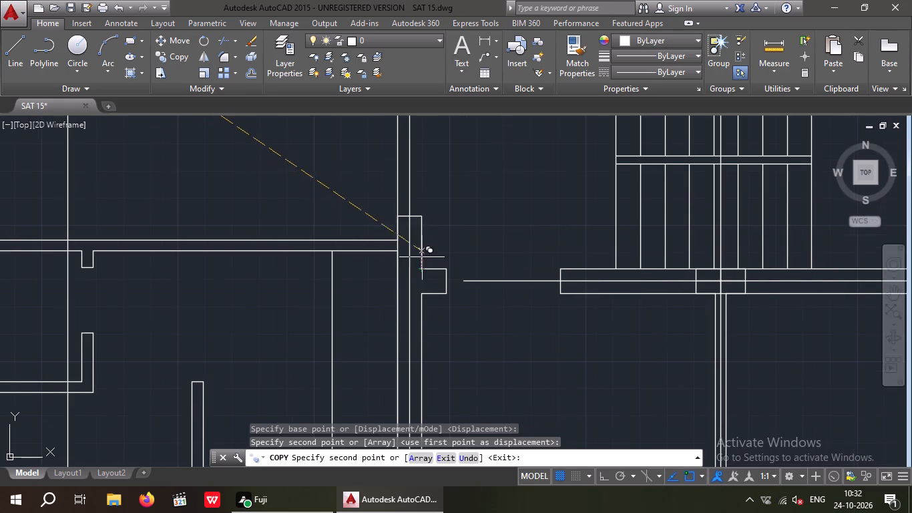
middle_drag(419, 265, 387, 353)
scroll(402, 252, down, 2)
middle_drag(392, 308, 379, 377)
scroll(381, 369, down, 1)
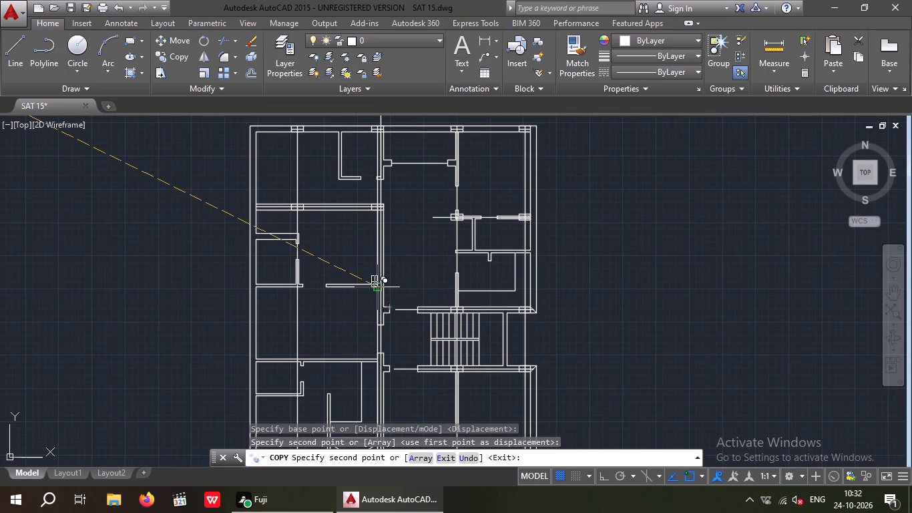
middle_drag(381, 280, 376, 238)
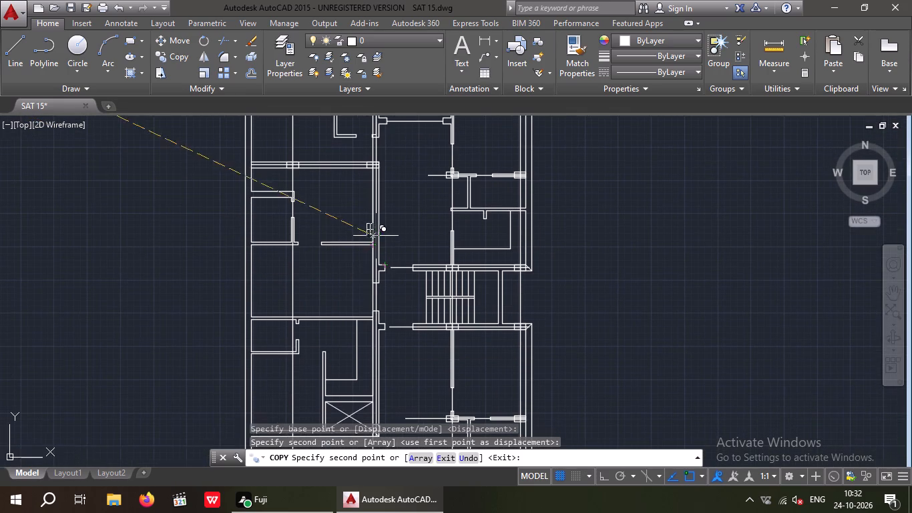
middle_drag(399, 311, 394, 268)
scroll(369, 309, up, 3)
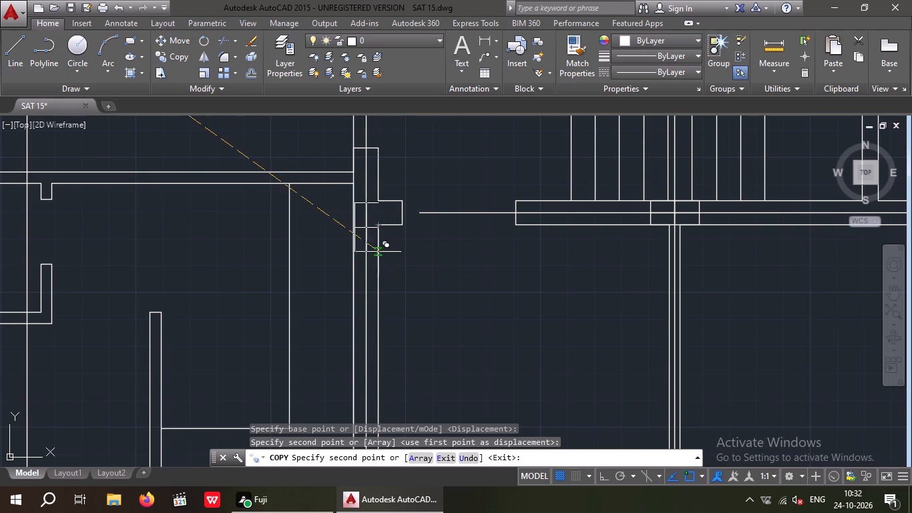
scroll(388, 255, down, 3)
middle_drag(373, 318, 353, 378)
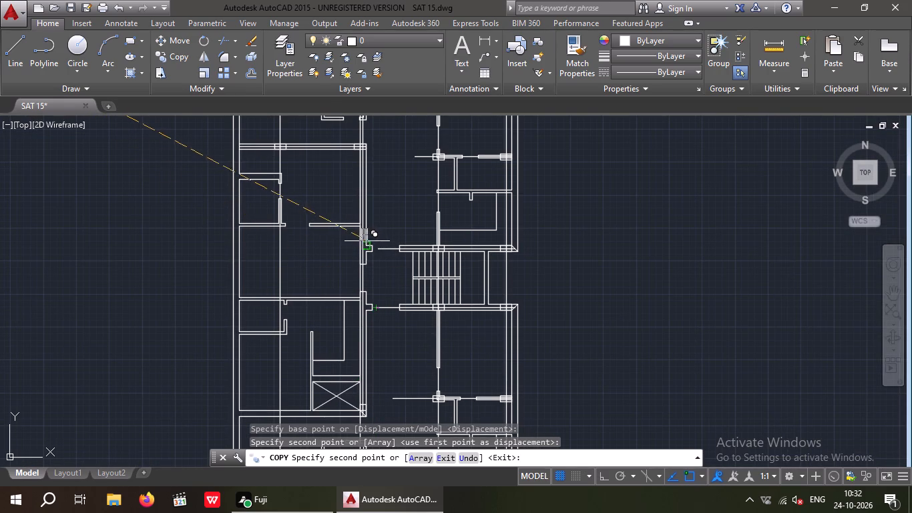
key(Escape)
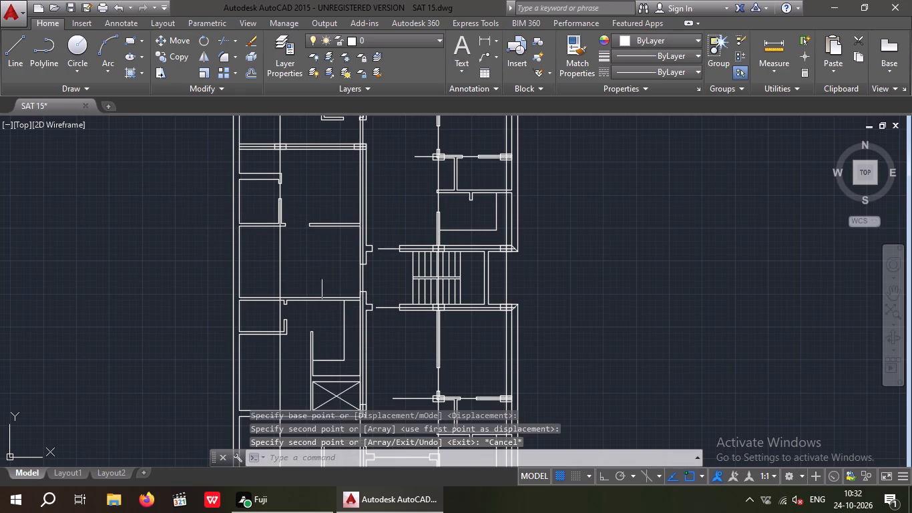
Copy the upright spare column by its northeast corner to where the stub southwest of the stairs meets the long wall's east face, at the stub's south edge.
scroll(296, 248, down, 1)
middle_drag(296, 248, 308, 292)
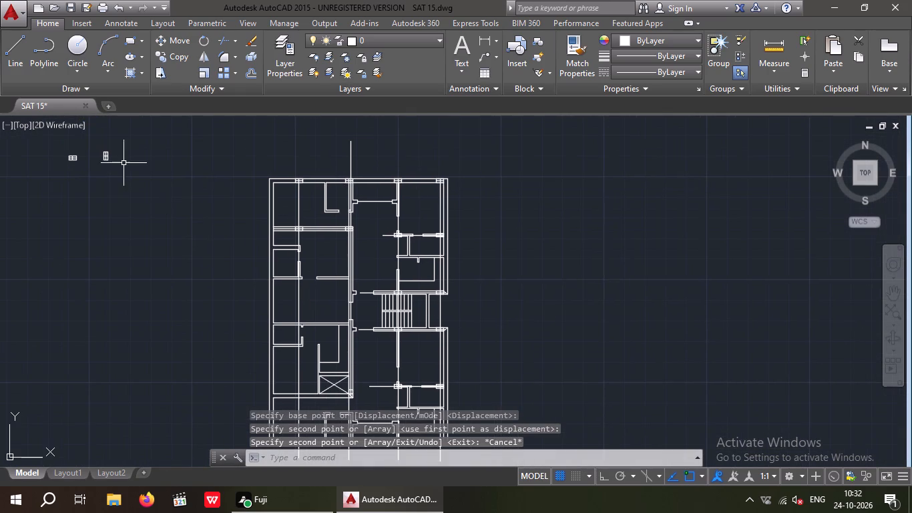
scroll(103, 140, up, 3)
drag(146, 166, 60, 246)
drag(55, 249, 69, 245)
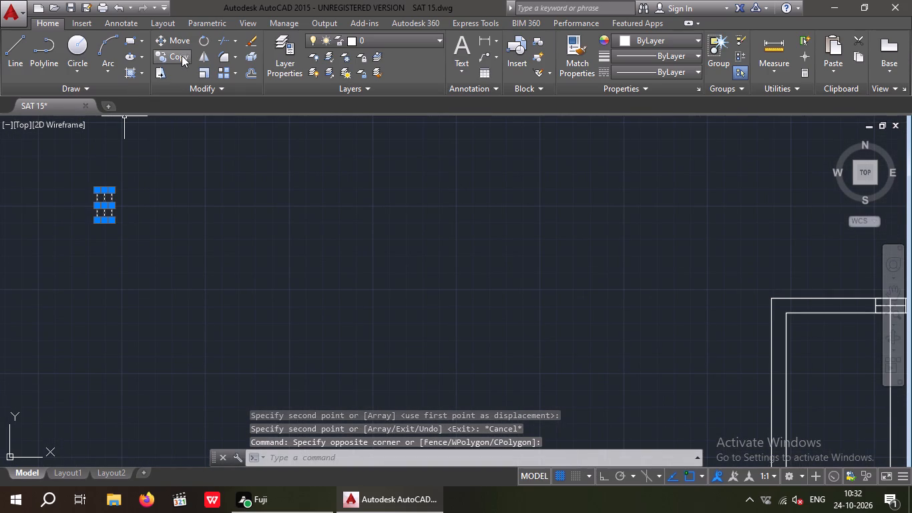
click(177, 58)
click(113, 190)
scroll(153, 204, down, 2)
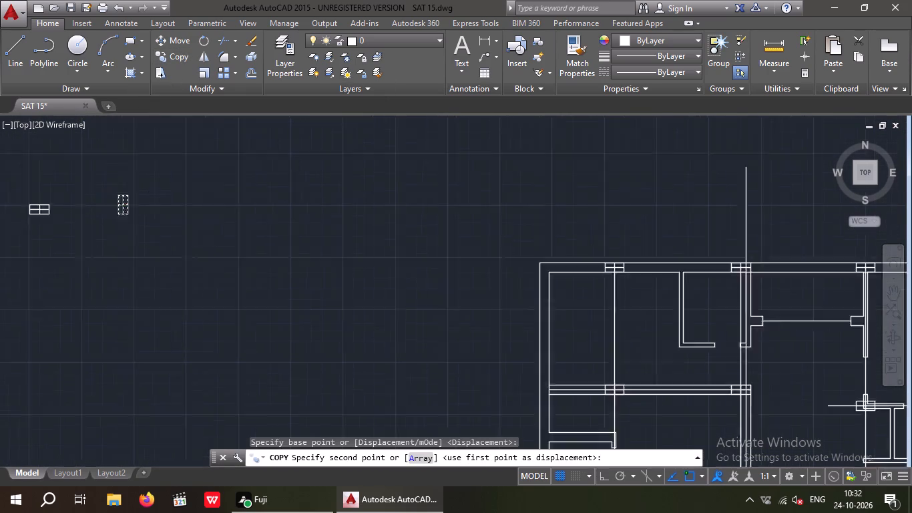
scroll(155, 213, down, 2)
scroll(287, 325, up, 4)
middle_drag(375, 331, 357, 283)
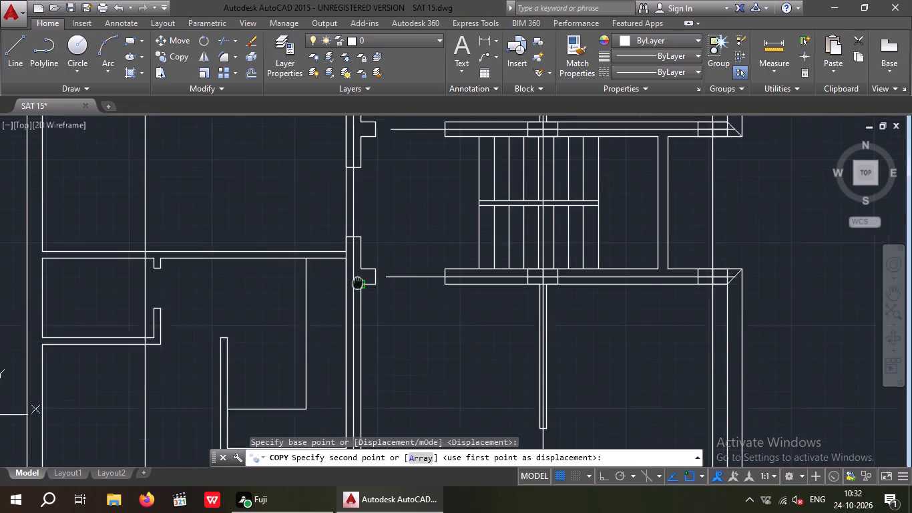
middle_drag(357, 283, 354, 275)
scroll(351, 275, up, 4)
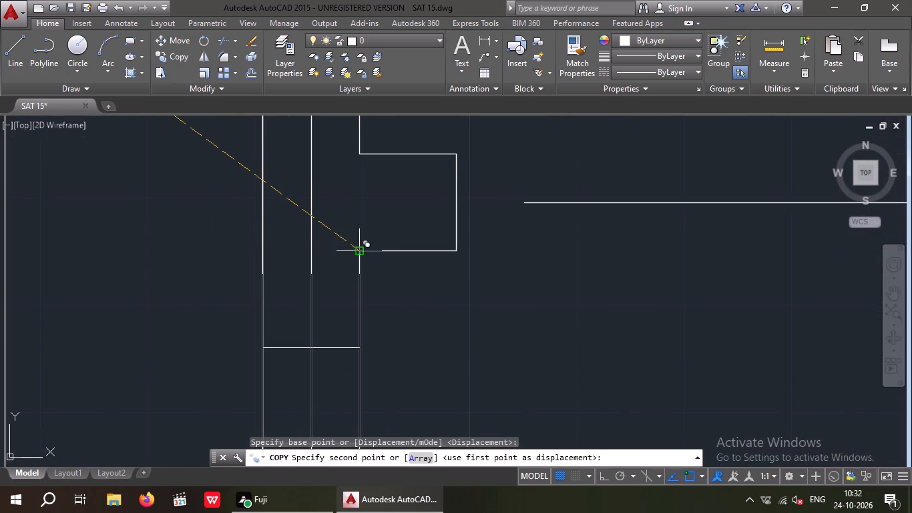
click(359, 252)
scroll(364, 246, down, 5)
key(Escape)
scroll(399, 275, down, 4)
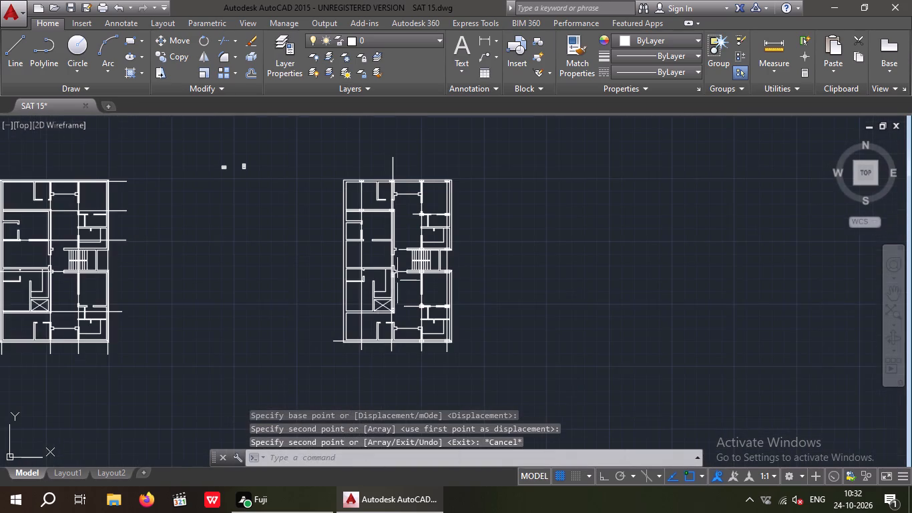
Copy the upright spare column by its southwest corner to where the door partition northwest of the stairs meets the long vertical wall, at the partition's south face.
middle_drag(369, 318, 351, 339)
scroll(370, 274, up, 4)
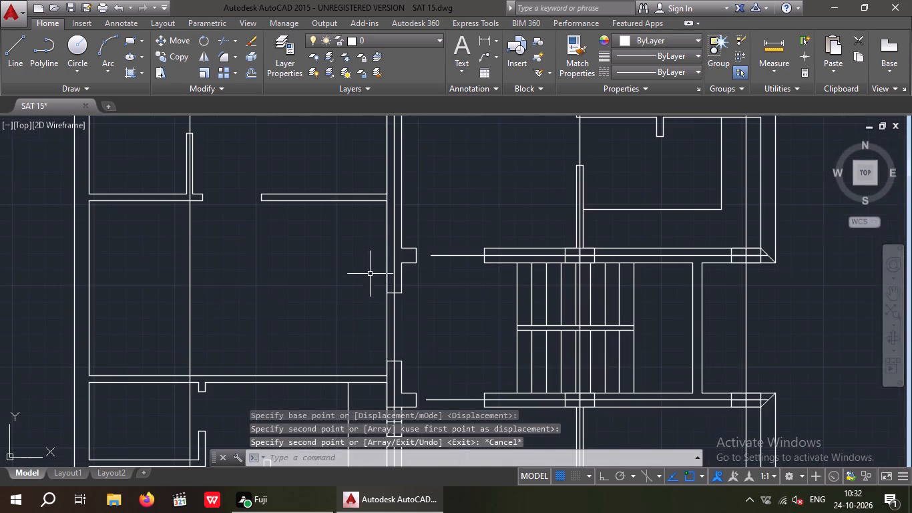
middle_drag(368, 248, 327, 288)
scroll(338, 270, down, 2)
middle_drag(308, 297, 296, 314)
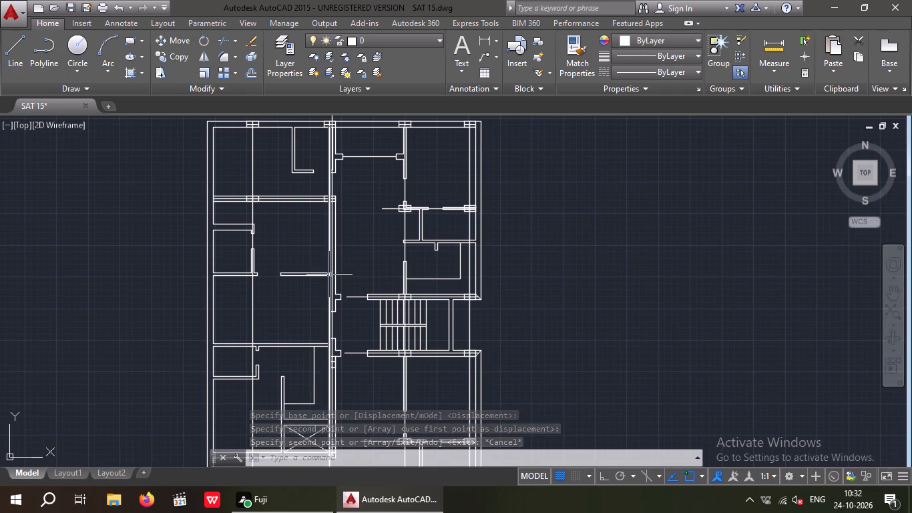
scroll(330, 275, up, 5)
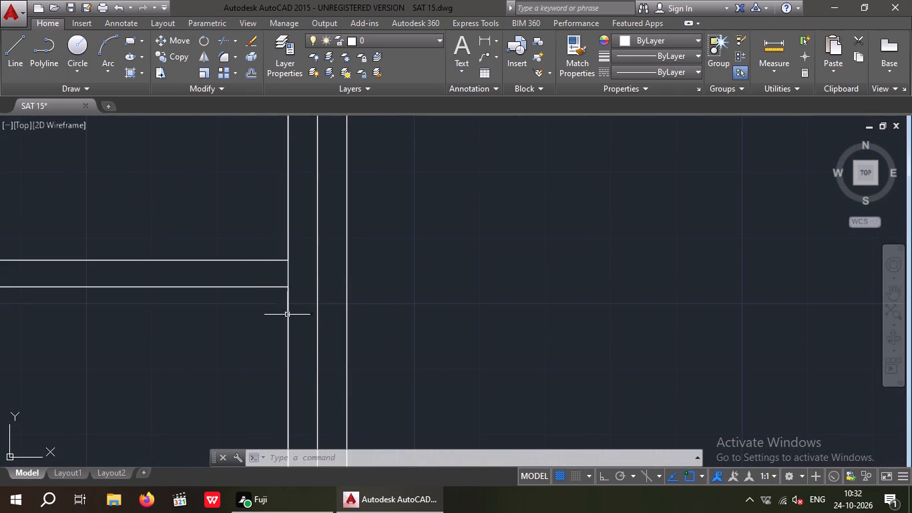
scroll(222, 267, down, 3)
middle_drag(243, 309, 370, 379)
scroll(324, 351, down, 3)
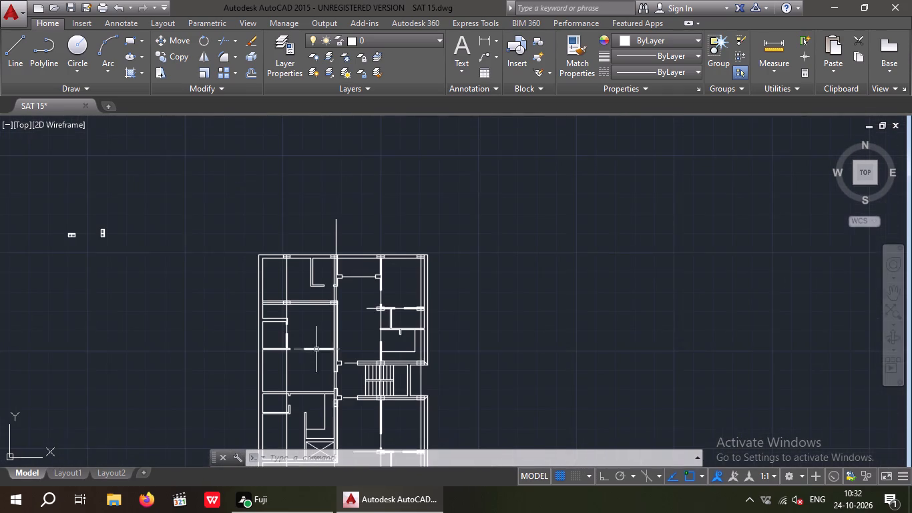
middle_drag(308, 345, 318, 359)
scroll(103, 248, up, 3)
drag(166, 188, 109, 240)
click(94, 267)
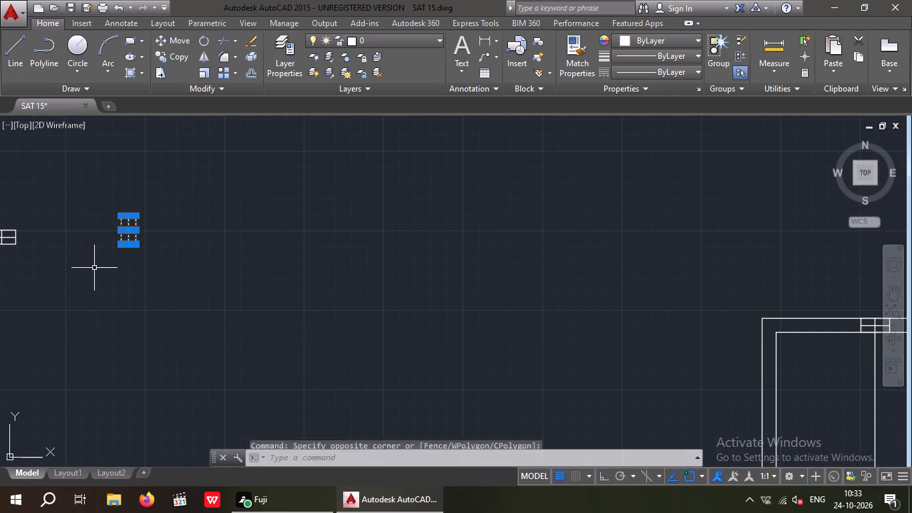
click(172, 60)
scroll(122, 257, up, 2)
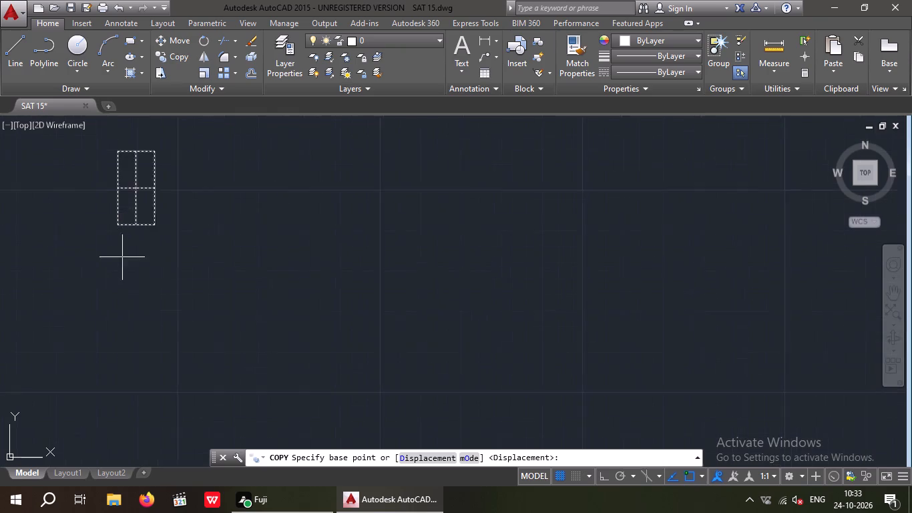
scroll(122, 257, up, 1)
click(111, 206)
scroll(129, 258, down, 3)
scroll(269, 331, down, 1)
middle_drag(269, 331, 43, 327)
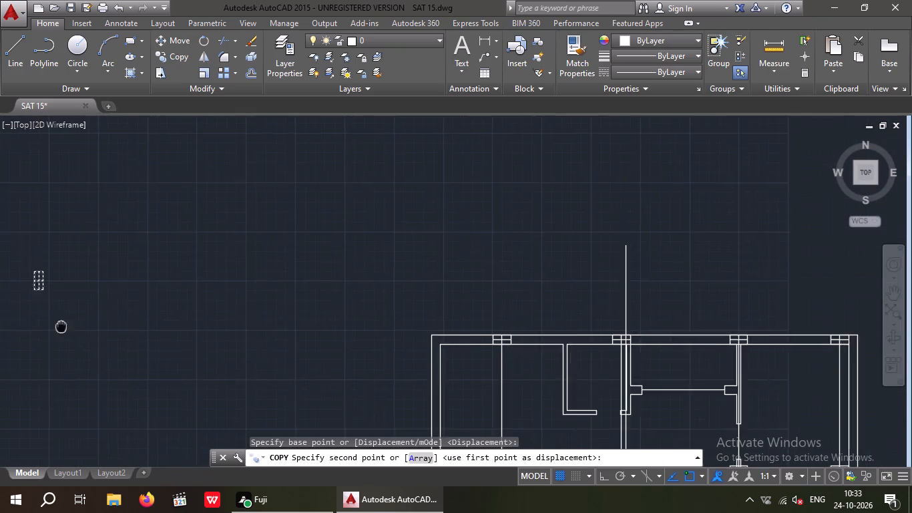
middle_drag(43, 327, 7, 326)
middle_drag(525, 405, 399, 305)
middle_drag(438, 353, 377, 319)
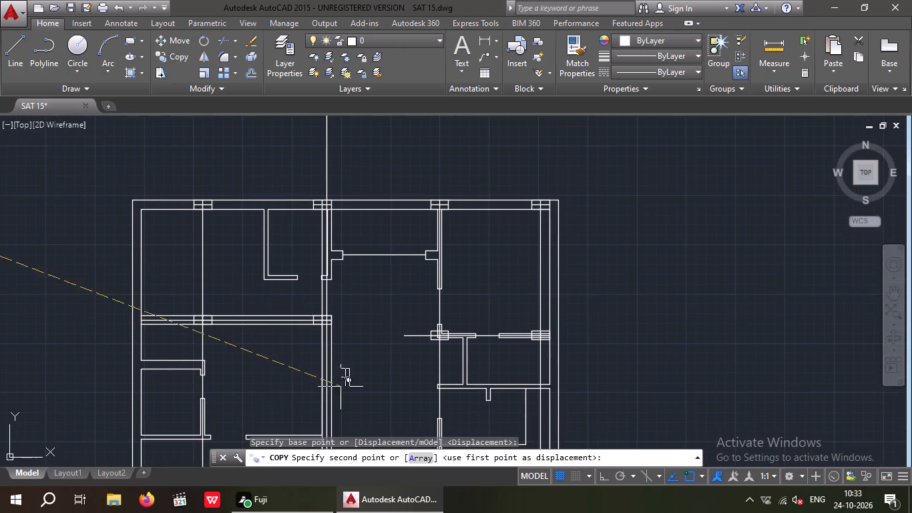
middle_drag(351, 383, 365, 298)
scroll(334, 351, up, 4)
middle_drag(342, 377, 344, 313)
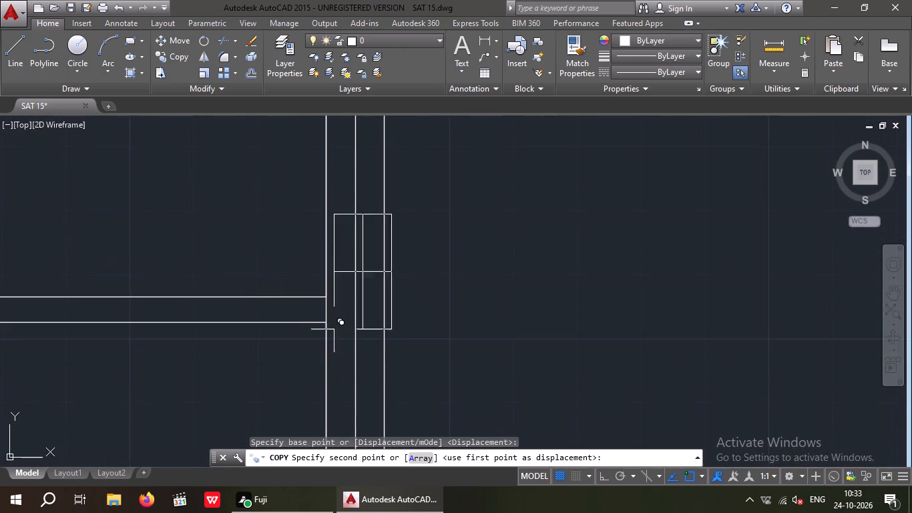
scroll(330, 335, up, 2)
click(318, 308)
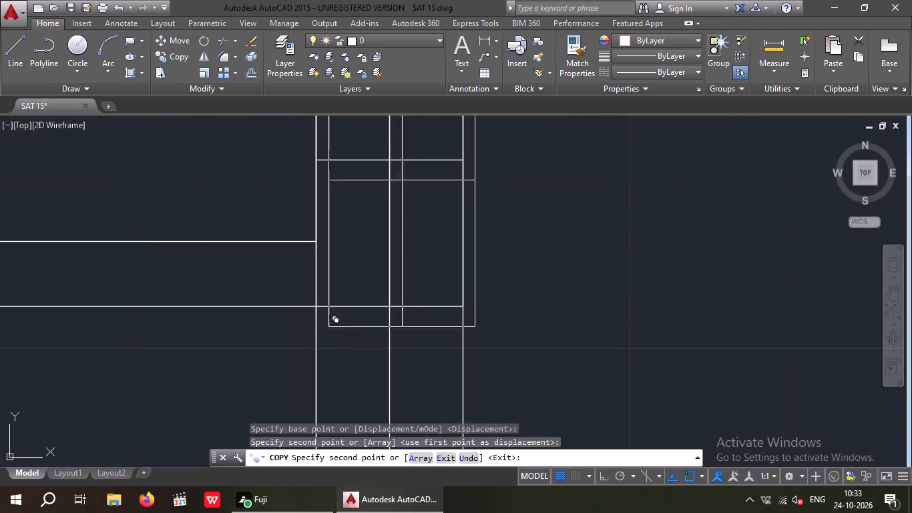
scroll(342, 323, down, 4)
key(Escape)
key(Escape)
scroll(447, 309, down, 5)
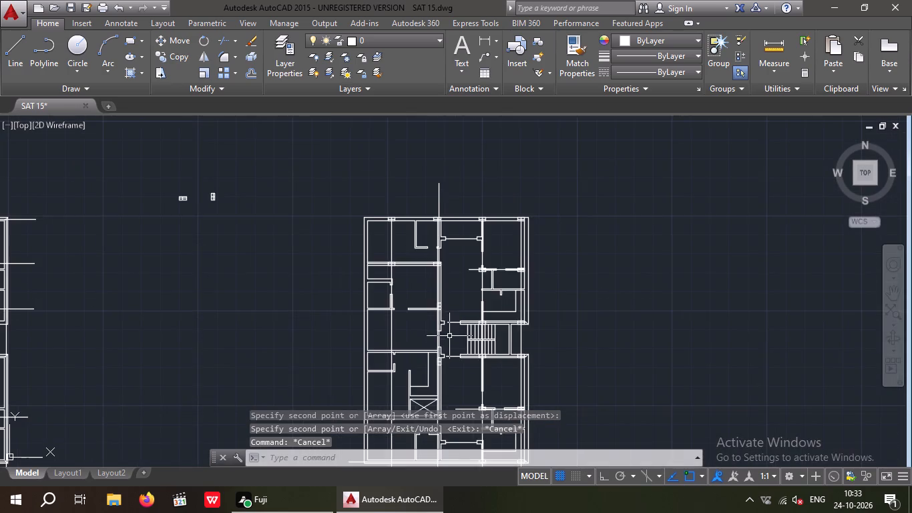
Copy the horizontal spare column by its northeast corner to where the east face of the partition south of the crossed shaft meets the south outer wall's inner face.
middle_drag(449, 334, 421, 254)
scroll(413, 271, up, 3)
middle_drag(420, 336, 421, 289)
scroll(424, 299, down, 3)
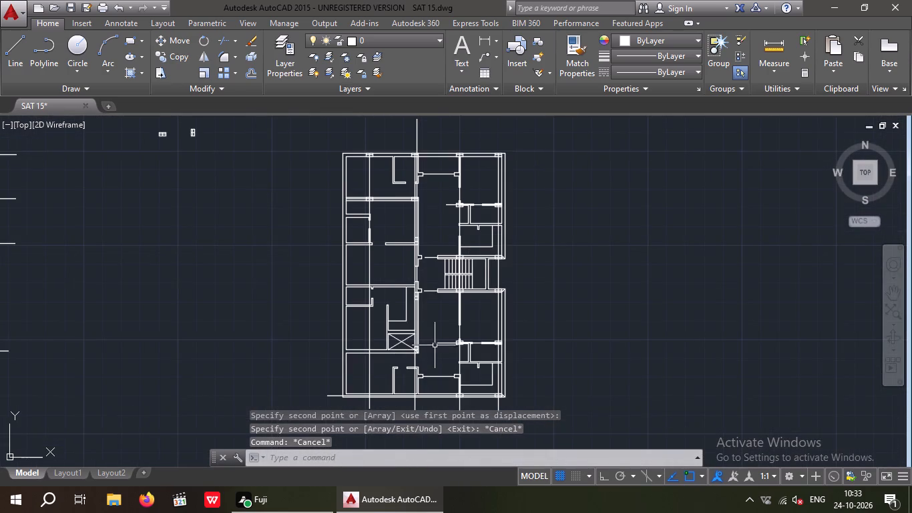
middle_drag(435, 345, 433, 294)
scroll(418, 353, up, 3)
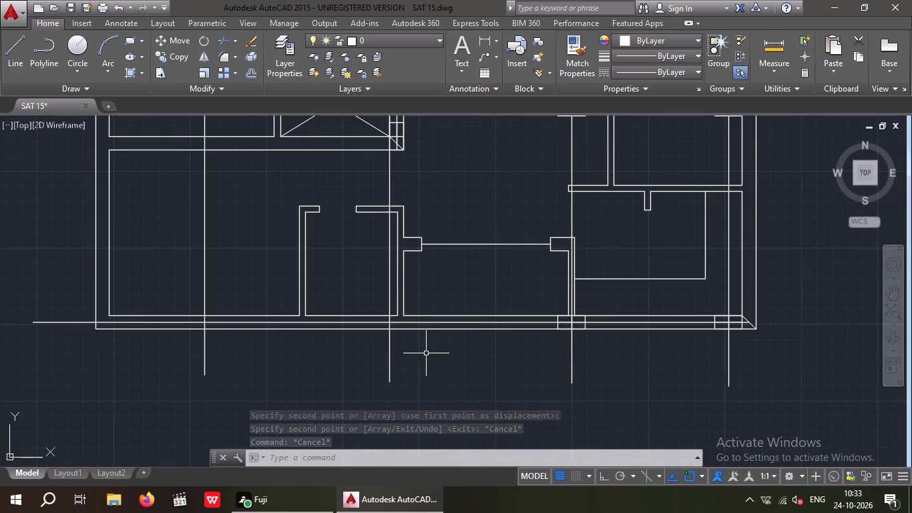
scroll(428, 348, down, 5)
middle_drag(425, 369, 443, 376)
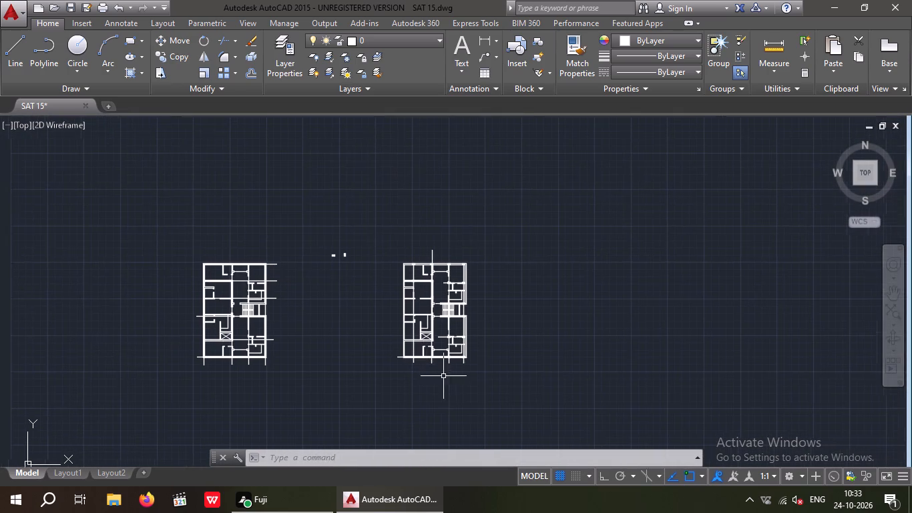
scroll(435, 361, up, 4)
middle_drag(393, 364, 459, 397)
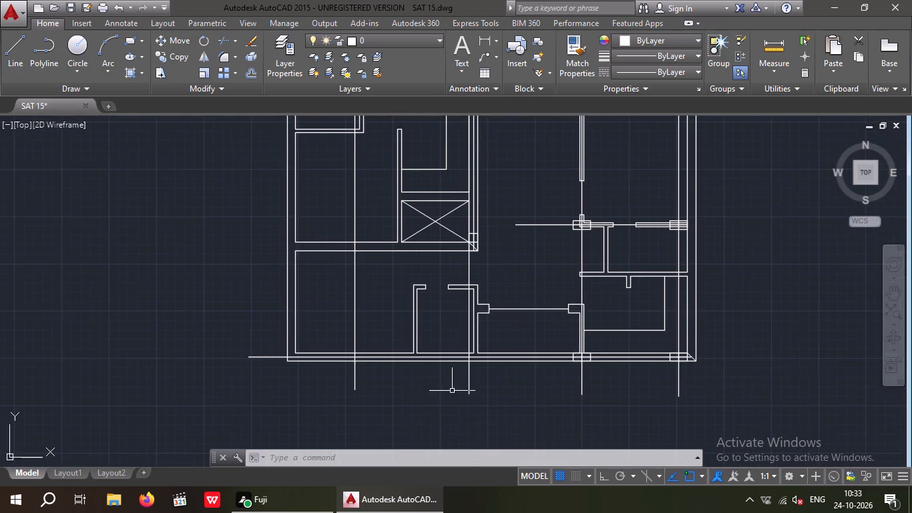
scroll(443, 381, down, 2)
middle_drag(281, 252, 318, 346)
scroll(240, 190, up, 2)
drag(264, 205, 262, 233)
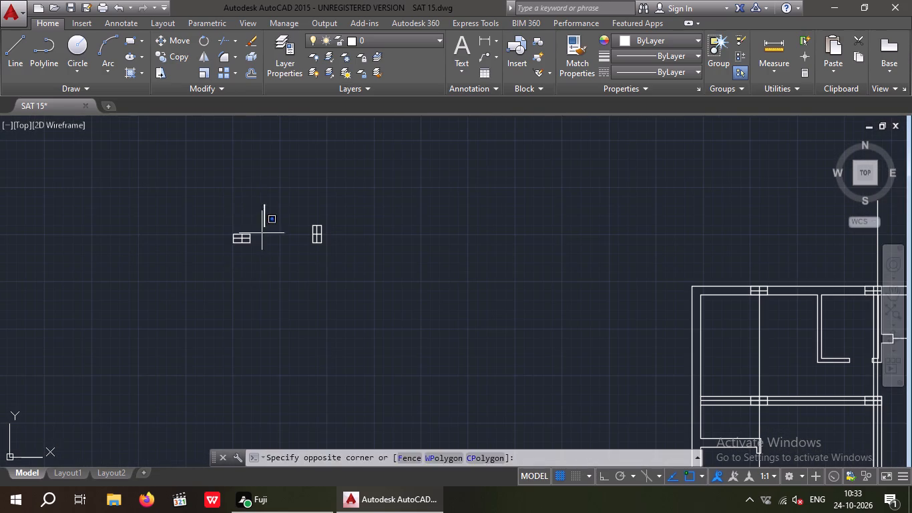
drag(262, 233, 234, 280)
drag(226, 281, 216, 278)
click(180, 57)
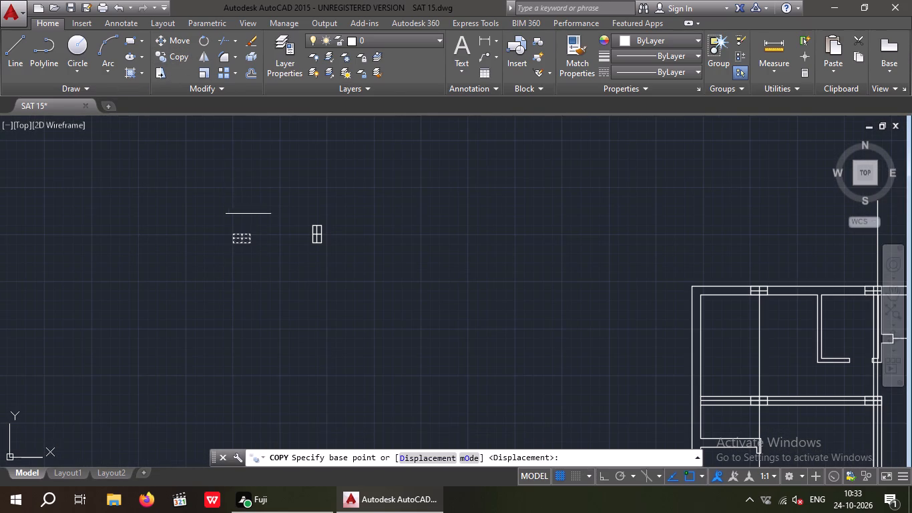
scroll(246, 230, up, 4)
click(268, 256)
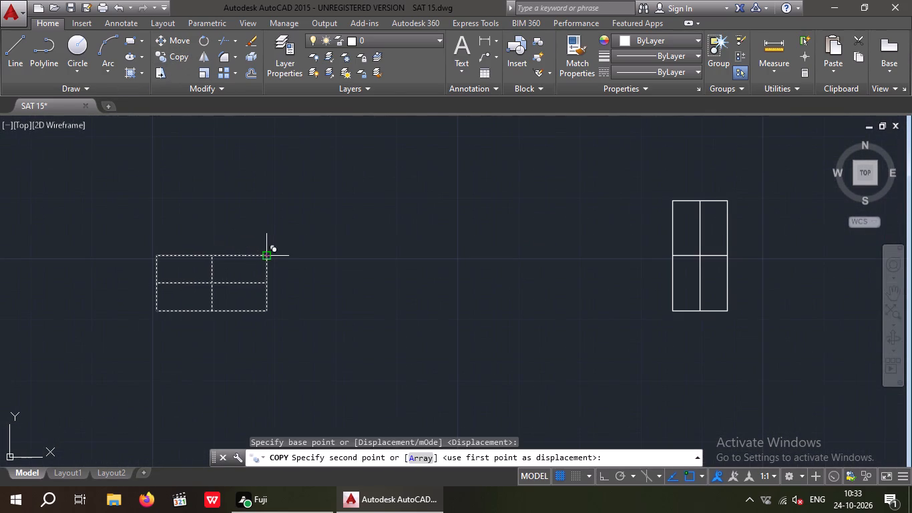
scroll(272, 254, down, 4)
middle_drag(365, 287, 318, 265)
scroll(336, 225, down, 3)
middle_drag(565, 344, 359, 257)
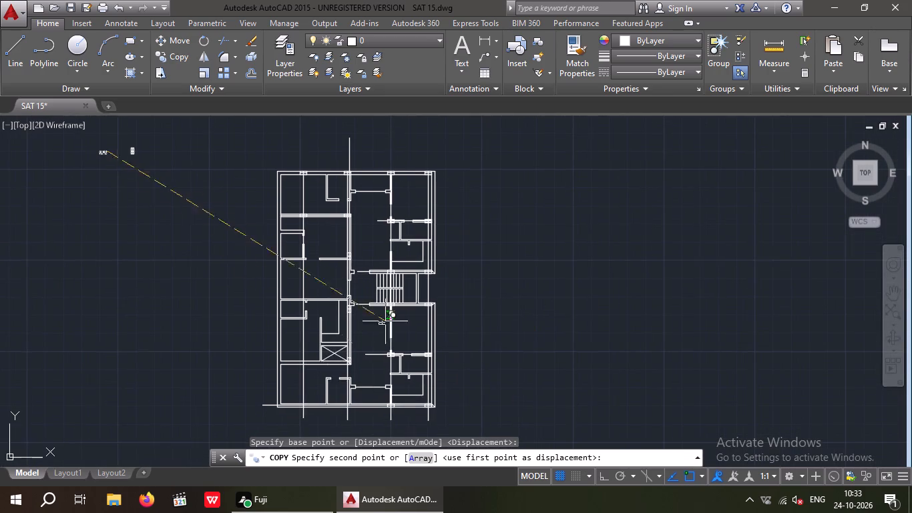
middle_drag(347, 407, 351, 355)
scroll(355, 367, up, 5)
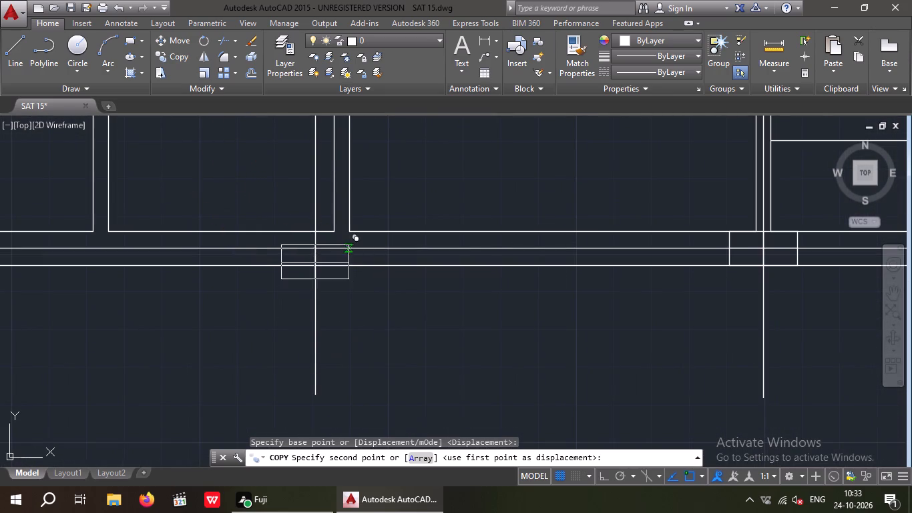
click(351, 234)
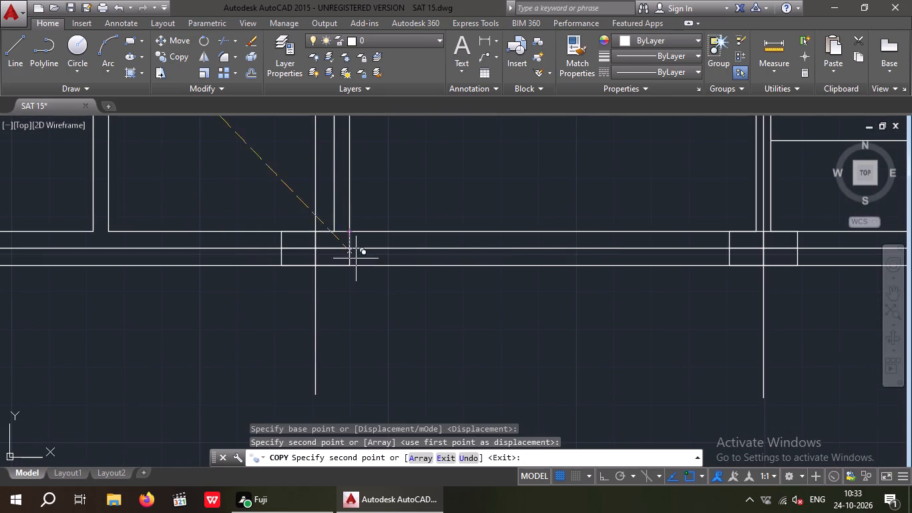
scroll(360, 278, down, 3)
middle_drag(371, 337, 424, 350)
scroll(412, 362, down, 2)
middle_drag(410, 376, 409, 450)
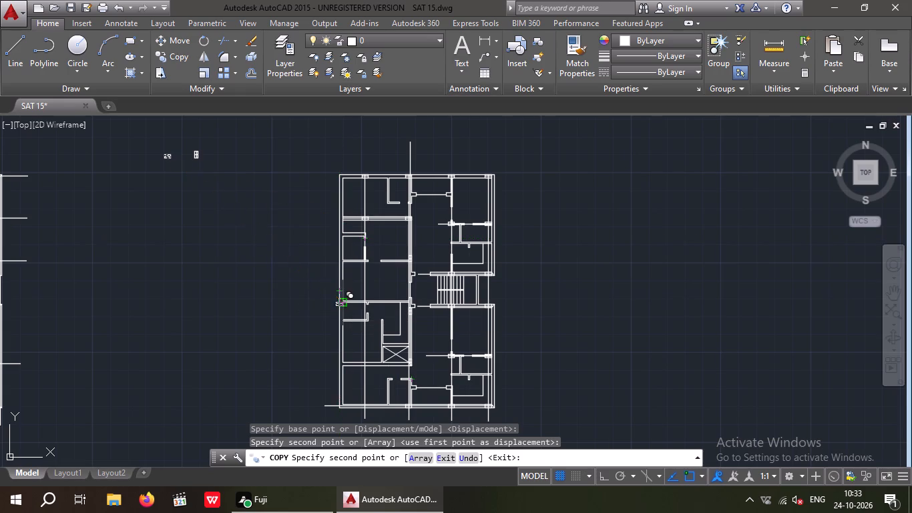
scroll(369, 412, up, 4)
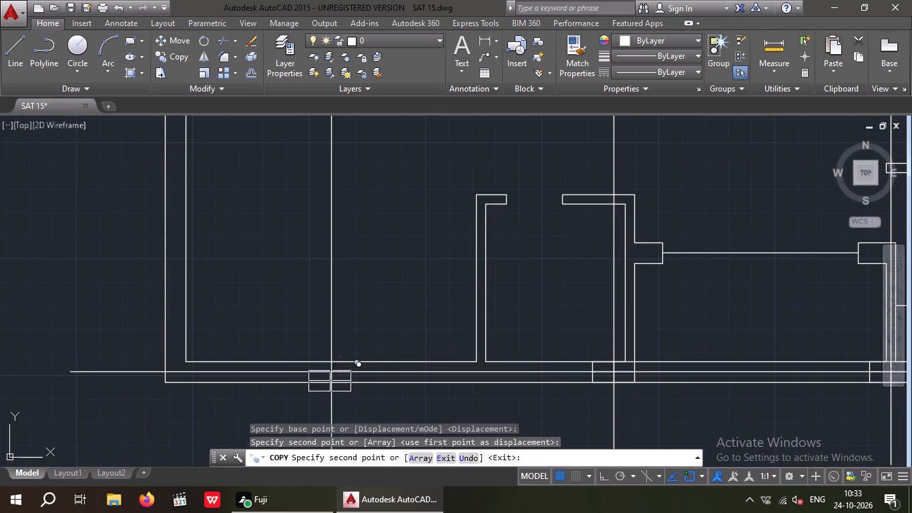
key(Escape)
Copy the horizontal spare column by its centre to the crossing of the westernmost vertical centreline and the south outer wall's centreline.
scroll(101, 210, down, 4)
middle_drag(112, 227, 222, 349)
middle_drag(69, 135, 95, 177)
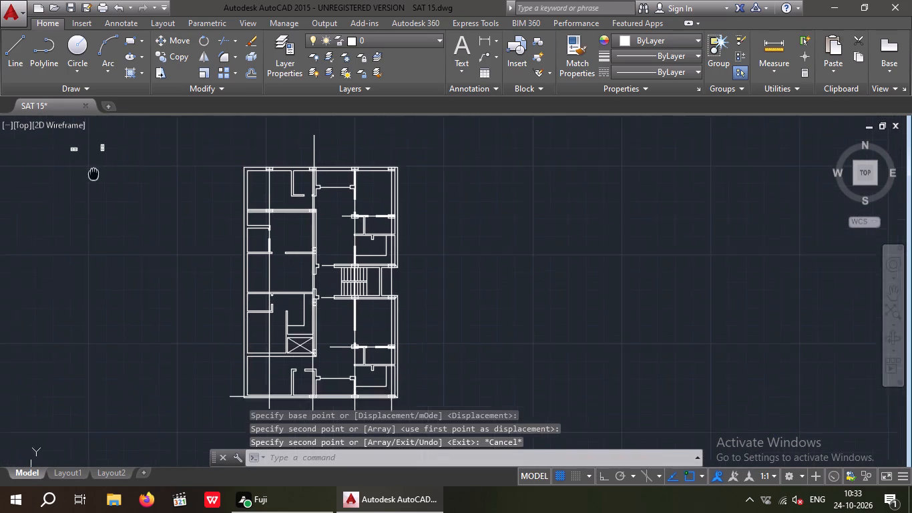
middle_drag(95, 177, 111, 196)
middle_drag(125, 189, 134, 220)
scroll(103, 195, up, 4)
drag(129, 198, 85, 320)
click(60, 318)
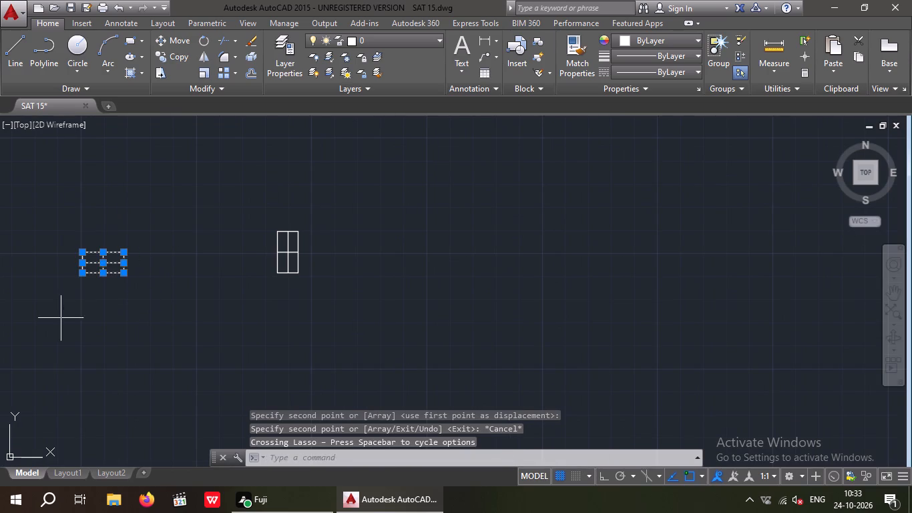
click(133, 183)
click(174, 53)
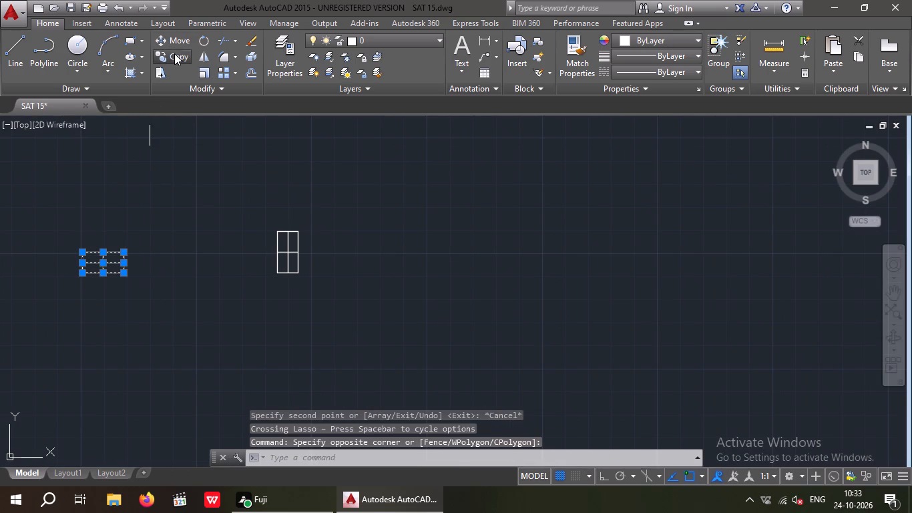
scroll(104, 267, up, 3)
click(97, 248)
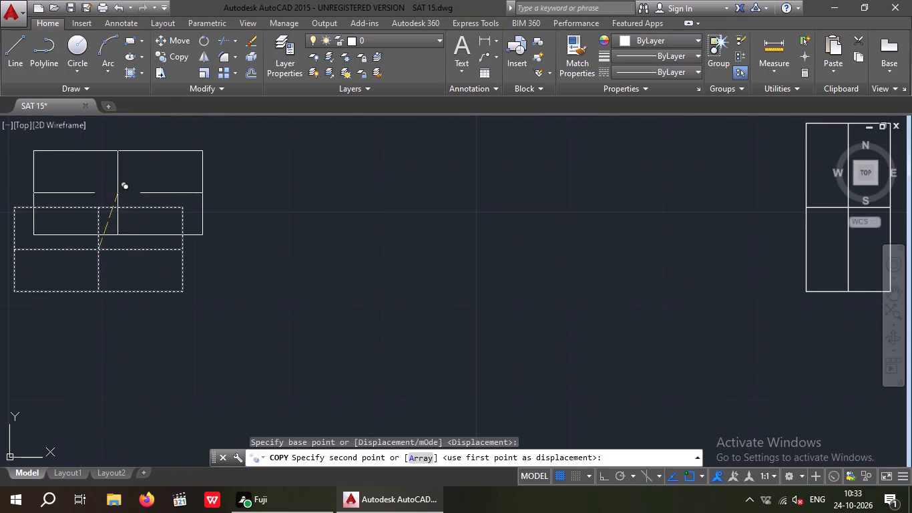
scroll(119, 190, down, 4)
middle_drag(212, 222, 130, 87)
scroll(148, 86, down, 4)
middle_drag(365, 237, 219, 70)
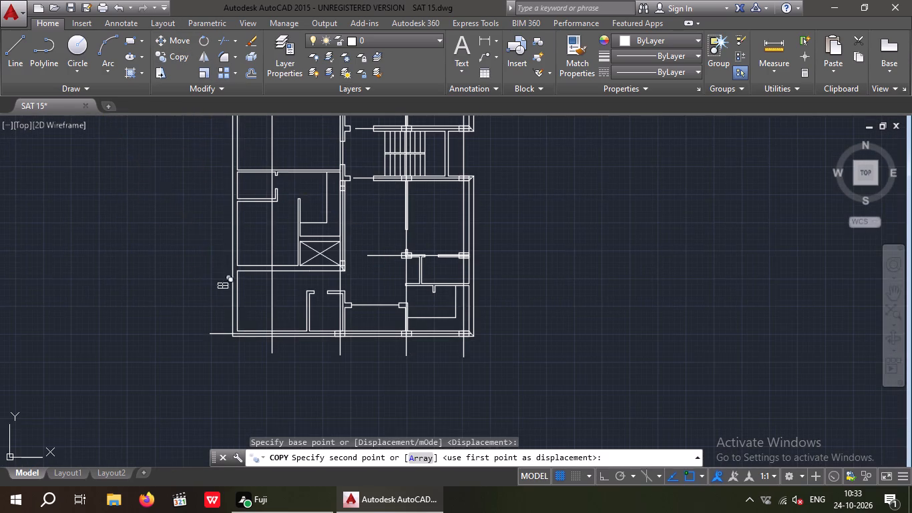
scroll(268, 355, up, 5)
middle_drag(298, 263, 295, 317)
scroll(274, 213, up, 1)
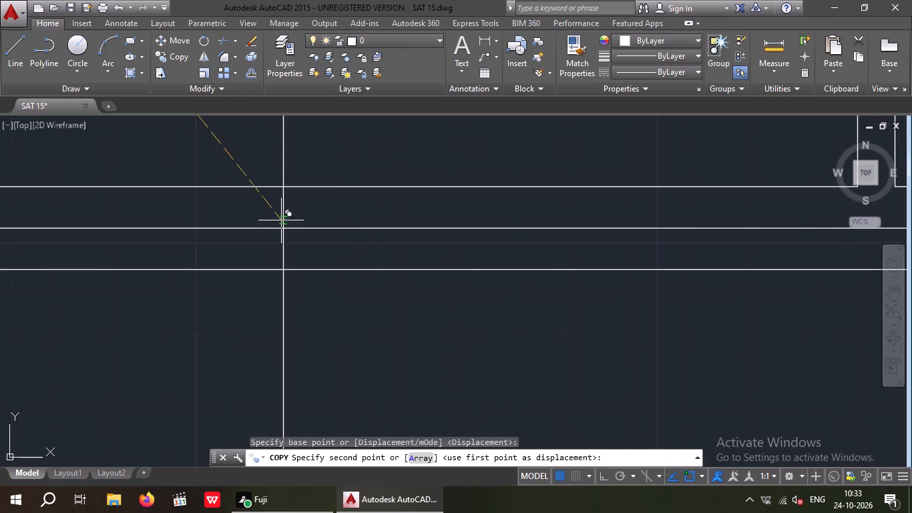
click(285, 229)
scroll(284, 228, up, 1)
scroll(279, 230, down, 5)
key(Escape)
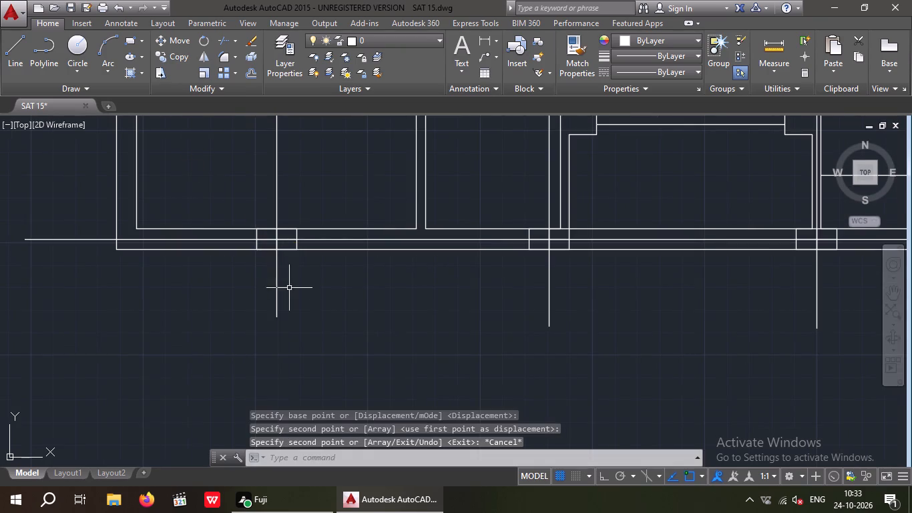
With Ortho on, draw a centreline about 10'-4" long west from the door-side end midpoint of the west partition northwest of the stairs, past the outer wall.
scroll(294, 276, down, 2)
middle_drag(292, 285, 268, 413)
middle_drag(281, 319, 290, 339)
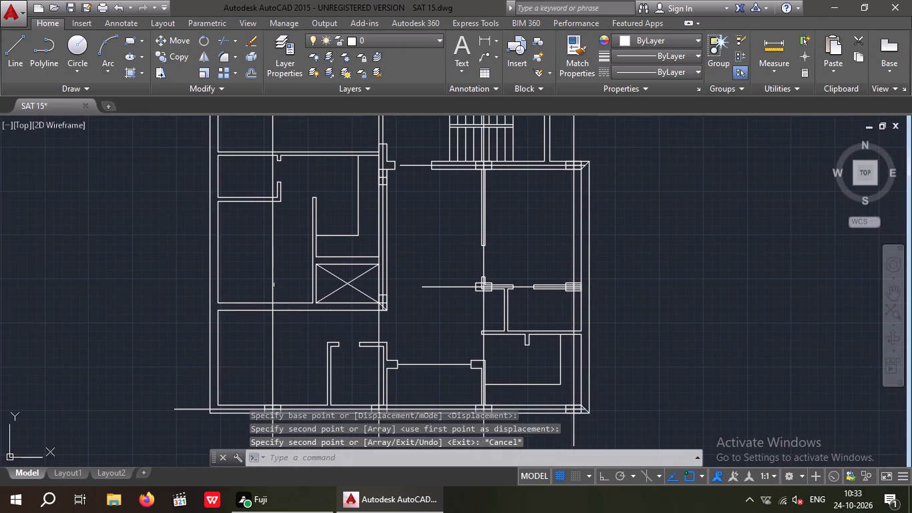
middle_drag(274, 279, 279, 323)
middle_drag(288, 274, 278, 342)
scroll(288, 252, down, 2)
middle_drag(282, 271, 277, 296)
scroll(279, 210, up, 3)
scroll(282, 211, down, 2)
middle_drag(278, 269, 282, 230)
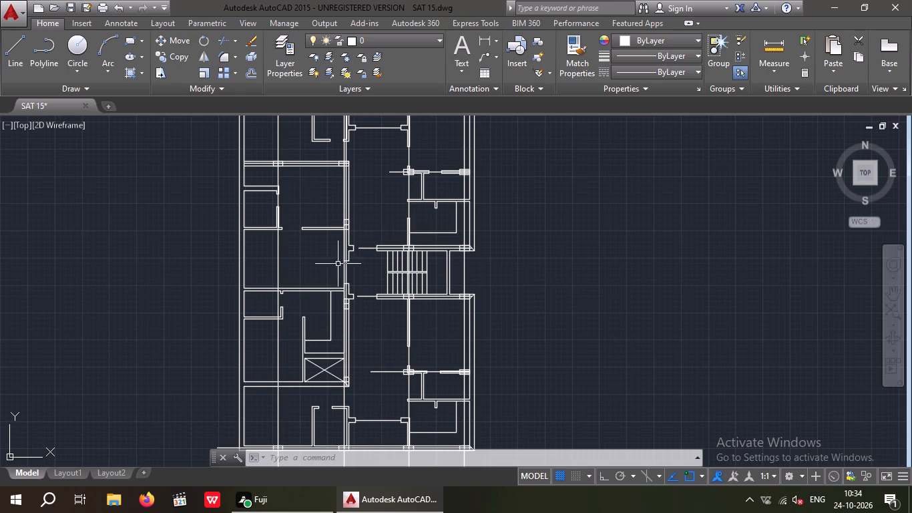
scroll(274, 230, up, 4)
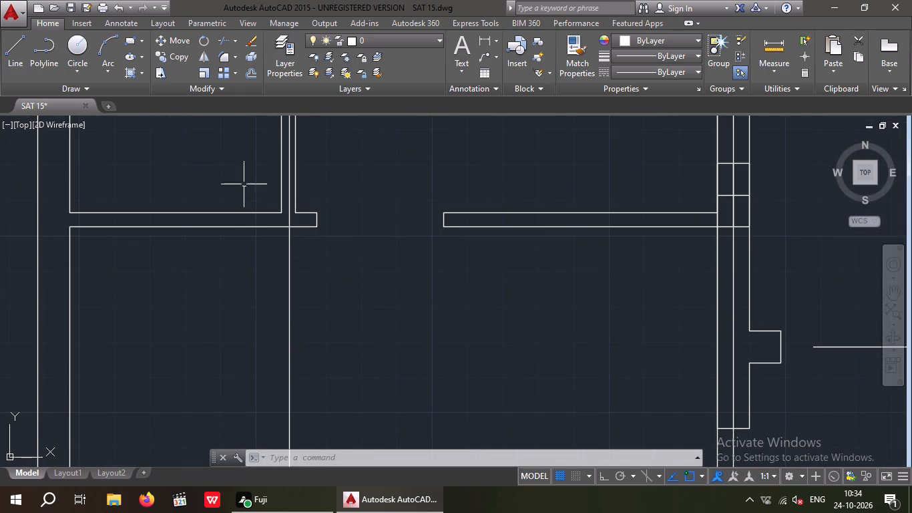
click(14, 40)
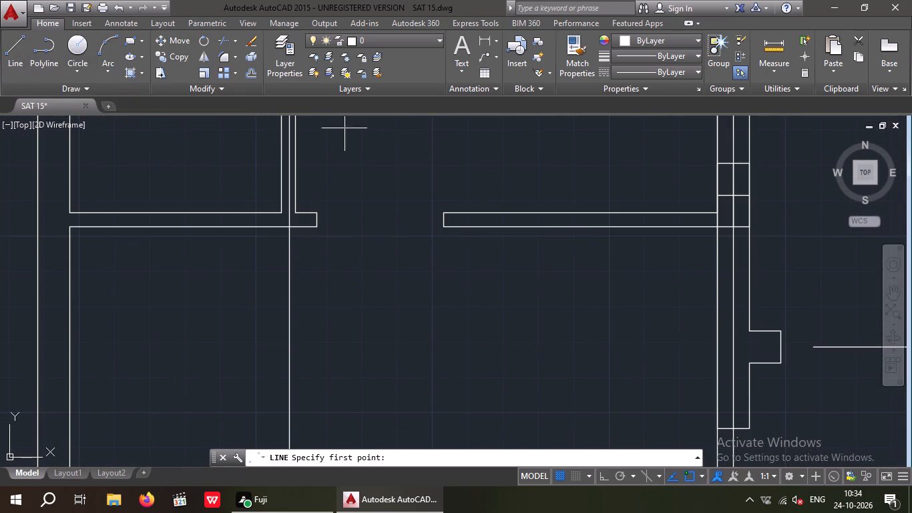
scroll(318, 222, up, 3)
click(305, 208)
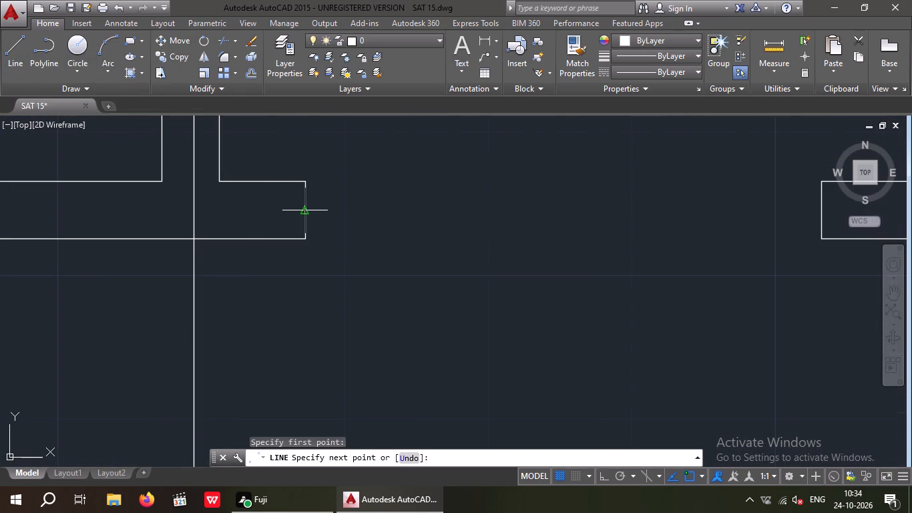
scroll(265, 203, down, 3)
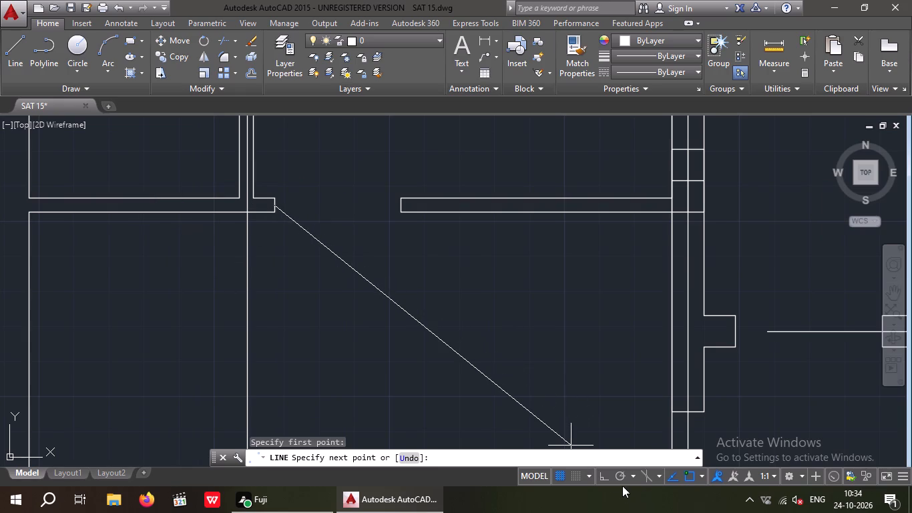
click(604, 476)
scroll(375, 246, down, 3)
scroll(231, 222, up, 2)
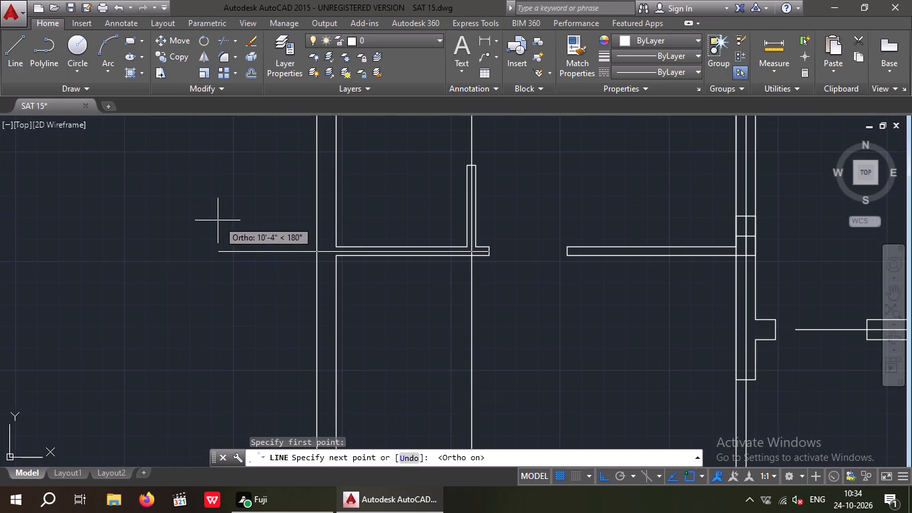
click(217, 220)
key(space)
scroll(260, 198, down, 3)
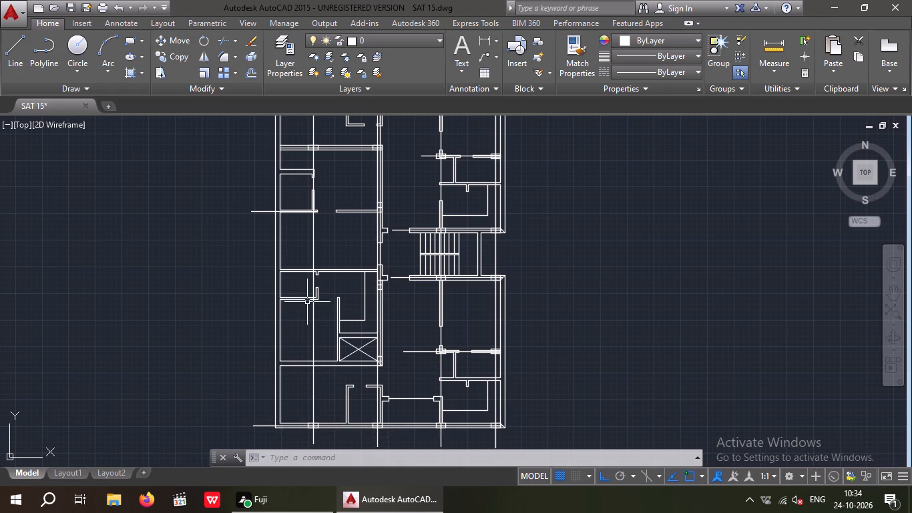
Draw a diagonal line between the outer and inner corners of the L-shaped partition northwest of the crossed shaft.
scroll(307, 302, up, 5)
key(space)
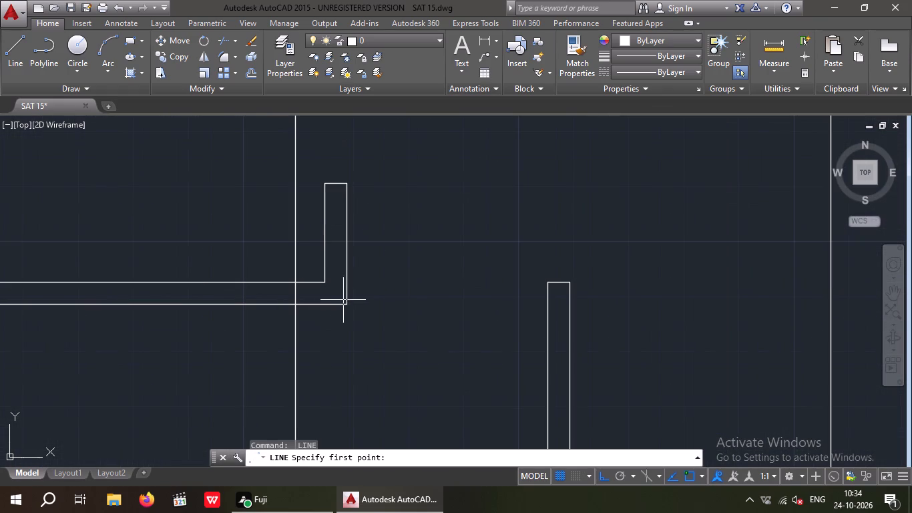
click(345, 302)
click(321, 279)
key(space)
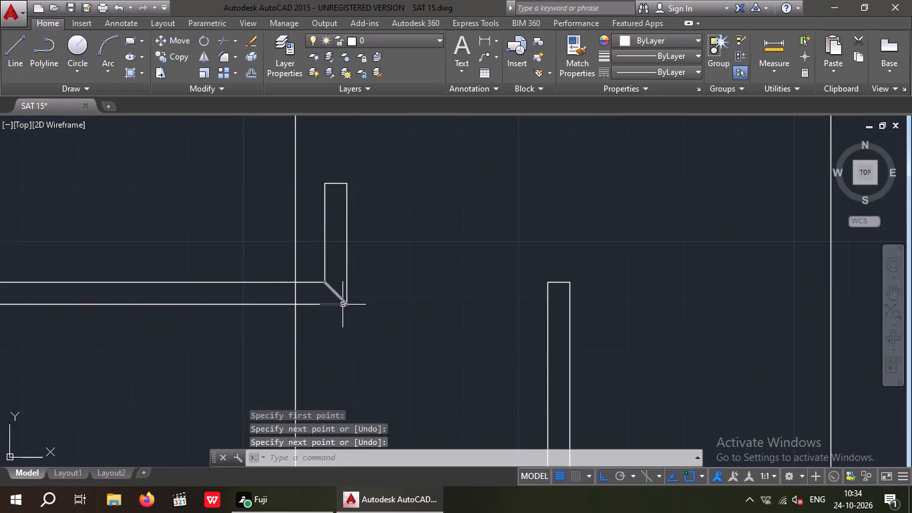
Draw a horizontal centreline from that diagonal's midpoint west along the partition and past the west outer wall.
key(space)
drag(332, 293, 319, 293)
scroll(221, 282, down, 2)
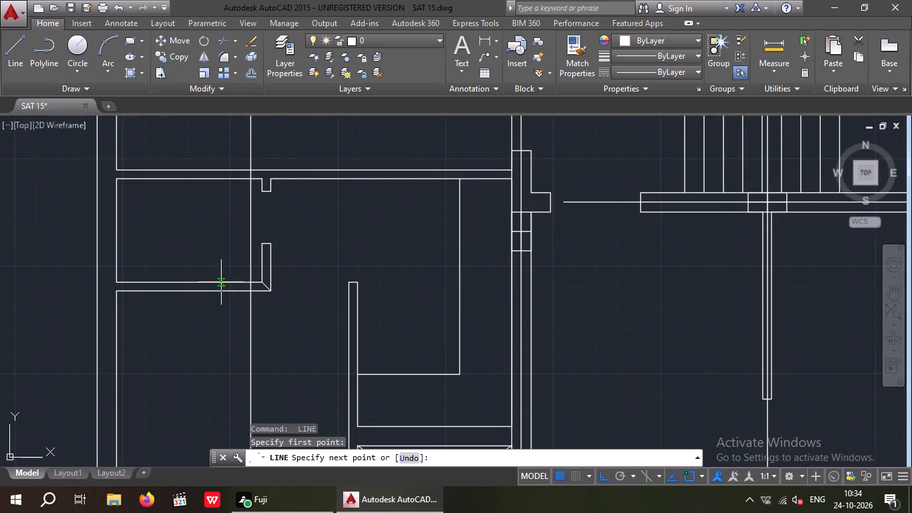
click(55, 285)
key(space)
Draw a horizontal centreline from the wall corner diagonal southeast of the crossed shaft, west along the wall and past the west outer wall.
middle_drag(169, 224, 202, 138)
scroll(169, 223, down, 1)
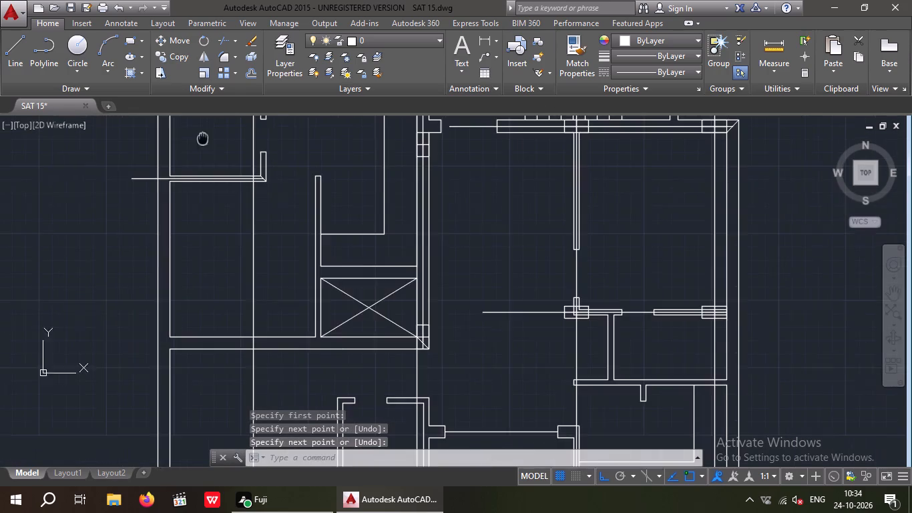
scroll(210, 149, down, 1)
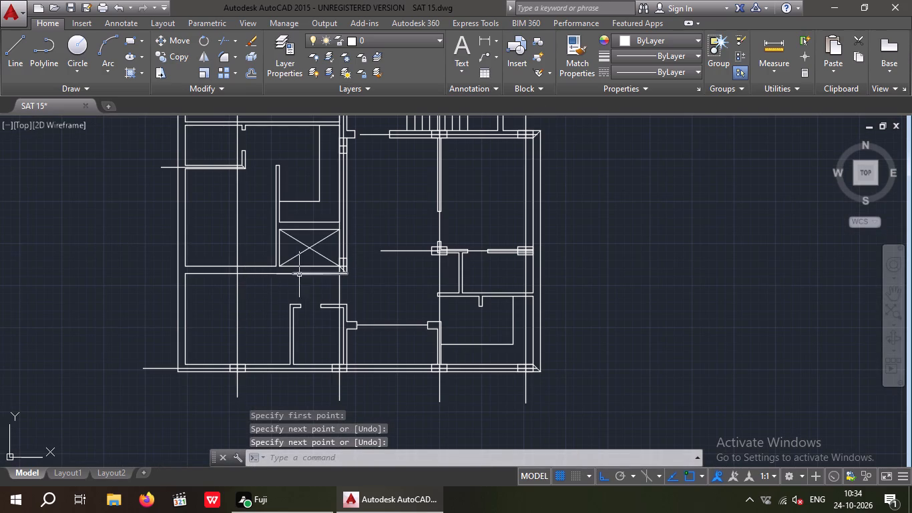
scroll(343, 275, up, 3)
key(space)
drag(340, 254, 240, 262)
middle_drag(89, 256, 396, 279)
scroll(327, 288, down, 2)
click(93, 277)
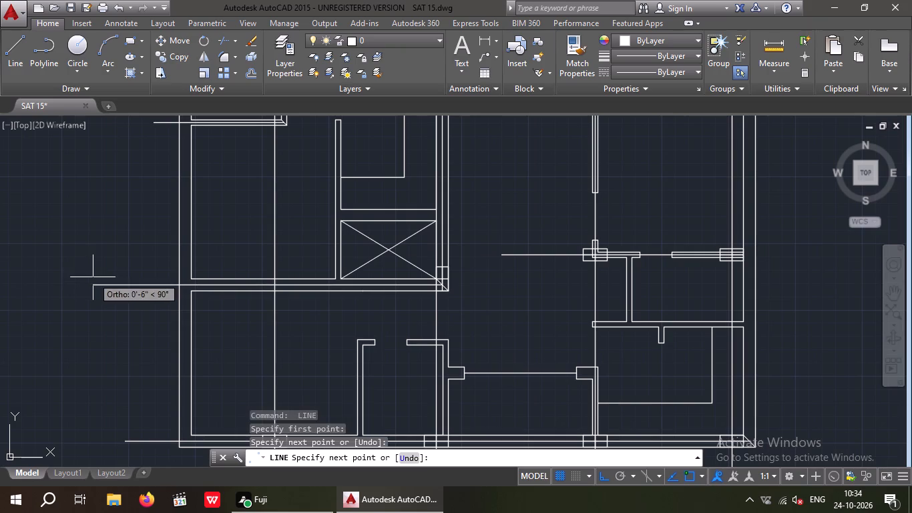
key(space)
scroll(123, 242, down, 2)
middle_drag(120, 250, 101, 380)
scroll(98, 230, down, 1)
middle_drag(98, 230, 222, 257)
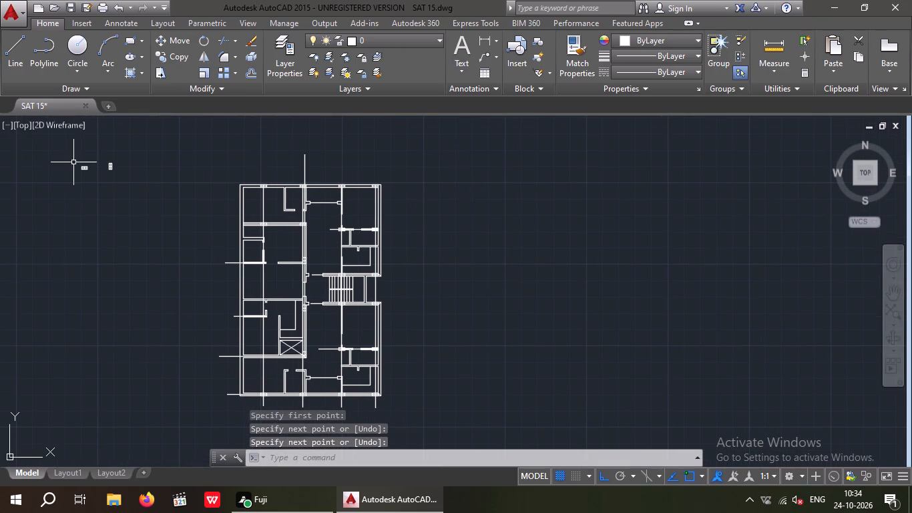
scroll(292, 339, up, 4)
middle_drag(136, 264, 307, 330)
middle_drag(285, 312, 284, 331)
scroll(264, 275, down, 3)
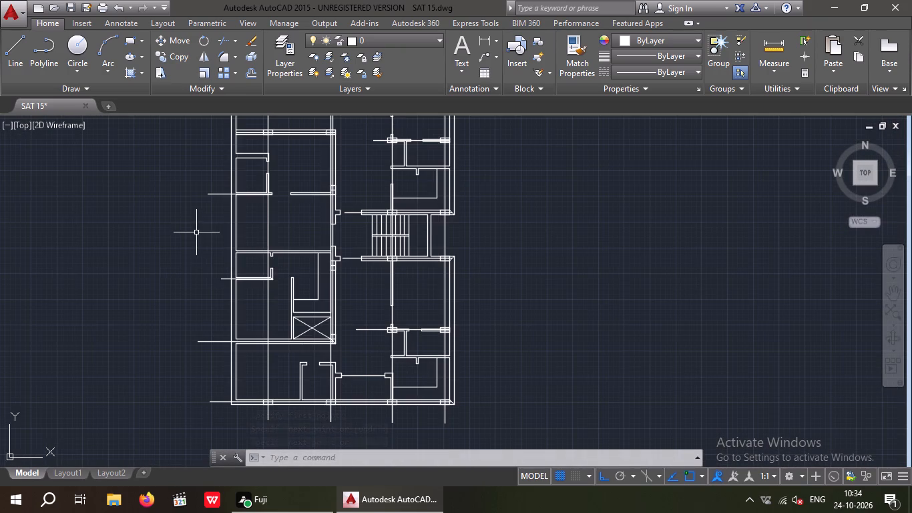
With Ortho off, copy the horizontal column by its centre to where the west vertical centreline crosses the northwest partition's centreline.
scroll(258, 188, up, 3)
scroll(255, 263, down, 1)
middle_click(255, 269)
scroll(254, 257, down, 3)
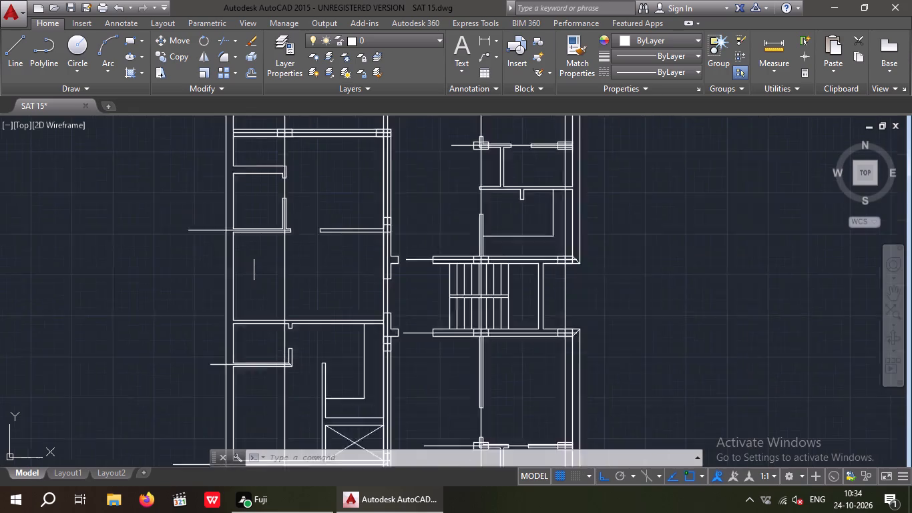
scroll(65, 135, up, 3)
drag(180, 176, 191, 227)
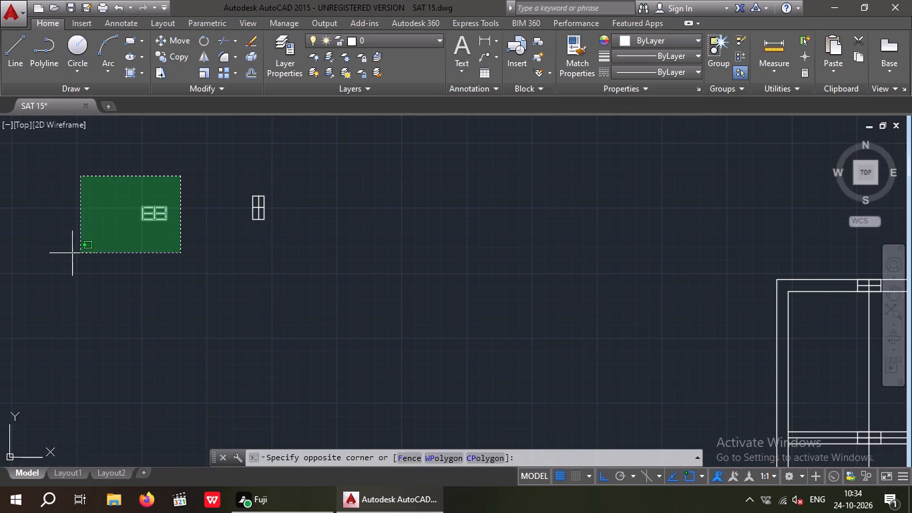
click(32, 250)
click(178, 55)
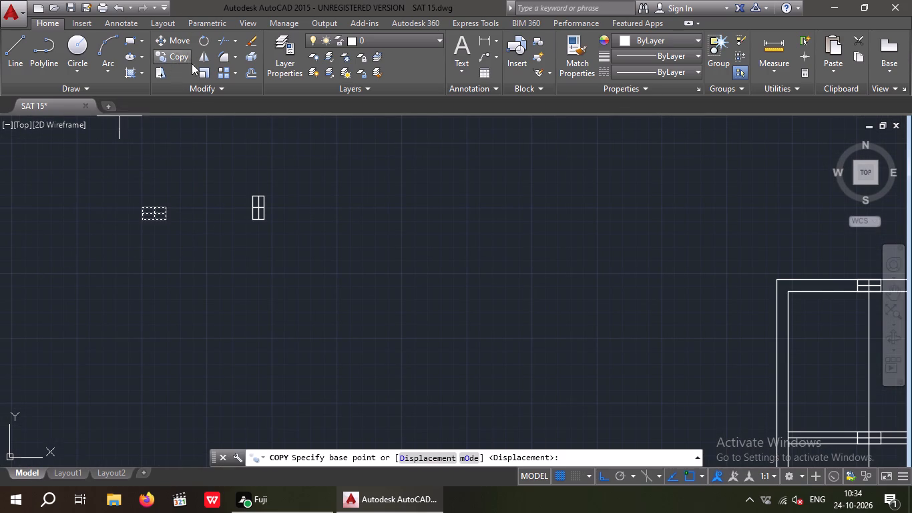
scroll(137, 214, up, 4)
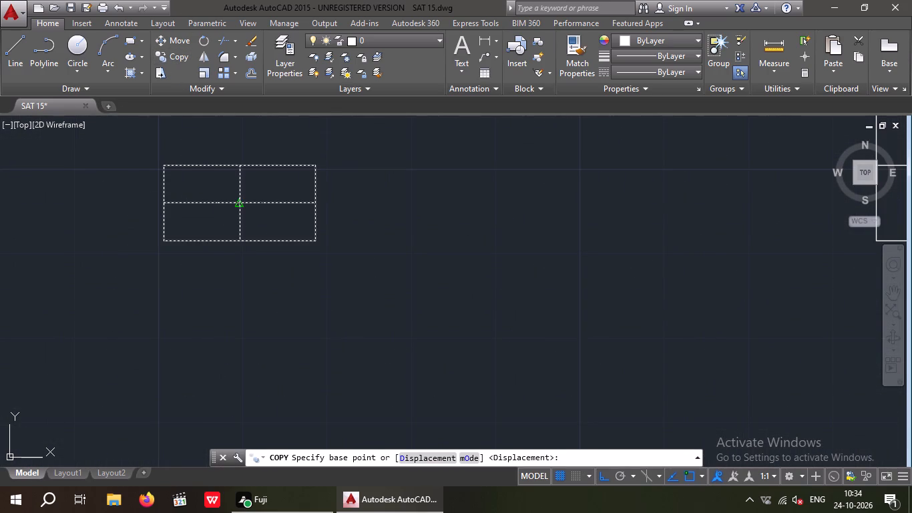
click(240, 204)
scroll(241, 190, down, 4)
middle_drag(296, 233, 158, 144)
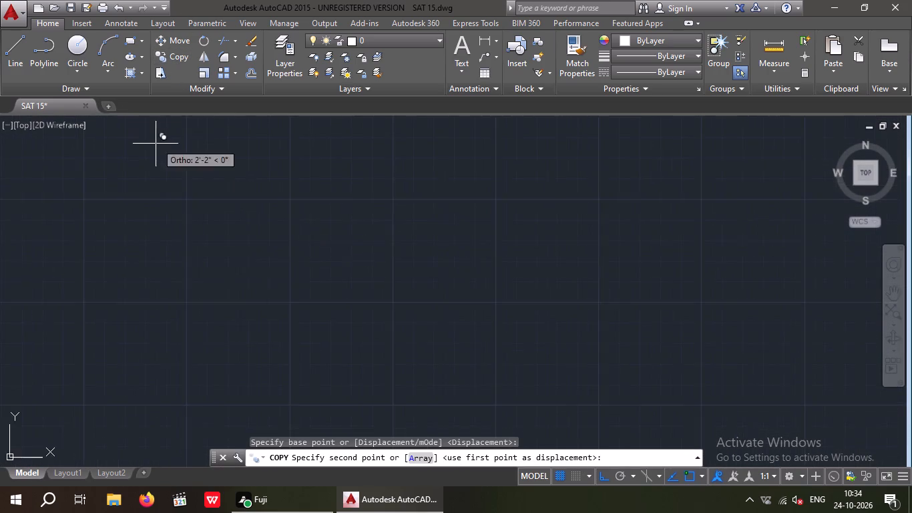
scroll(180, 156, down, 3)
click(600, 479)
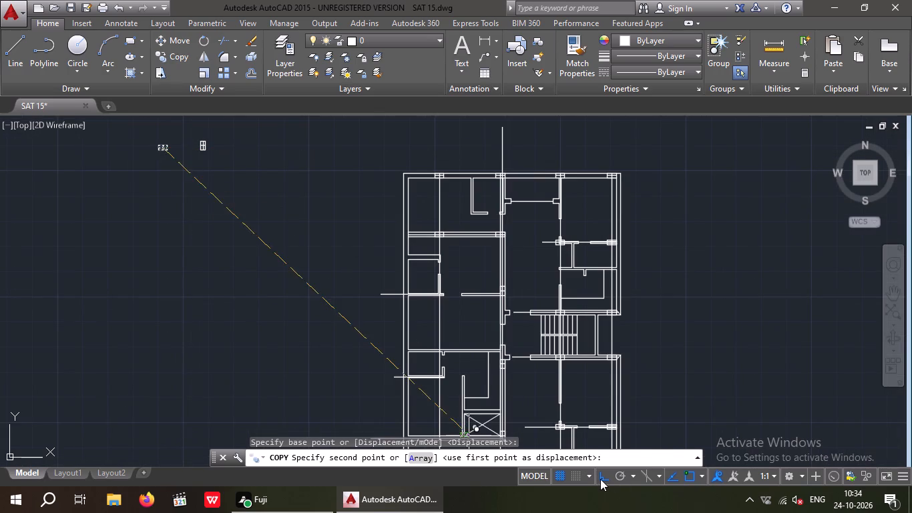
scroll(431, 299, up, 5)
scroll(491, 254, up, 3)
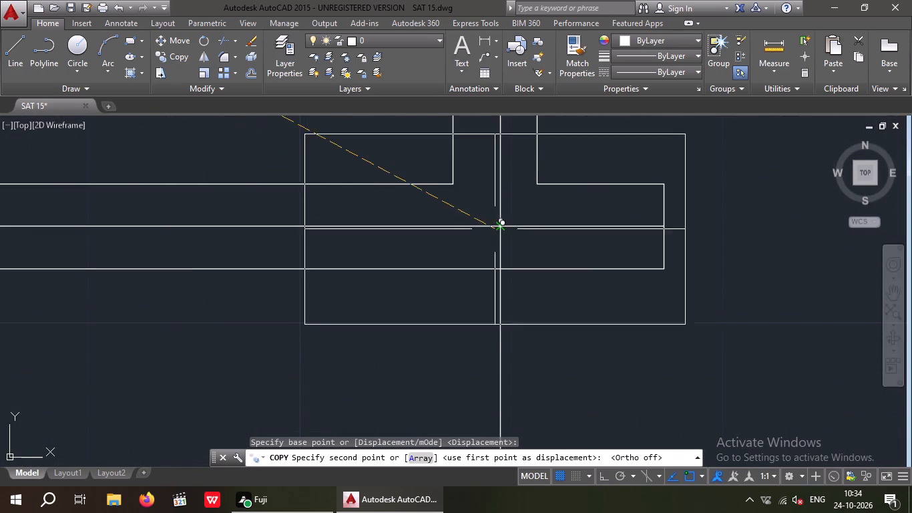
click(501, 229)
Place another horizontal column copy where the west vertical centreline crosses the centreline of the L-shaped partition northwest of the crossed shaft.
scroll(499, 228, down, 5)
middle_drag(501, 307, 387, 177)
scroll(390, 179, down, 3)
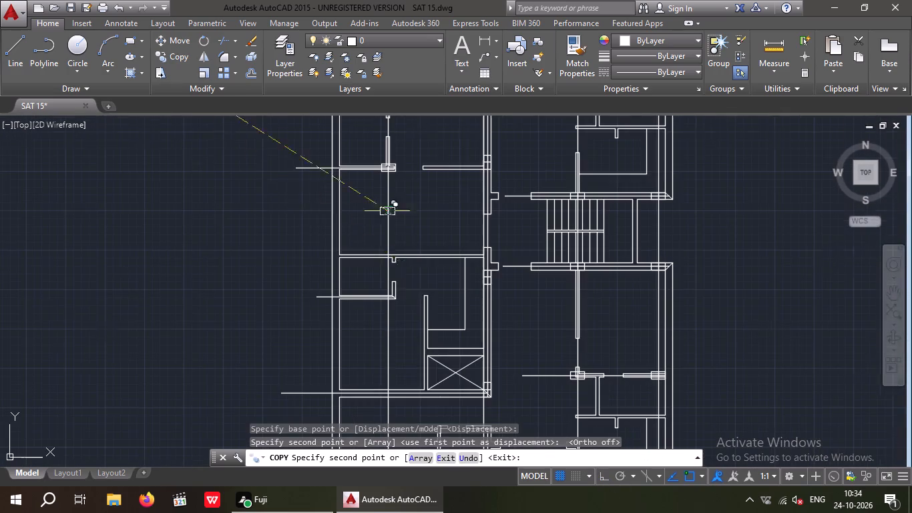
scroll(383, 305, up, 5)
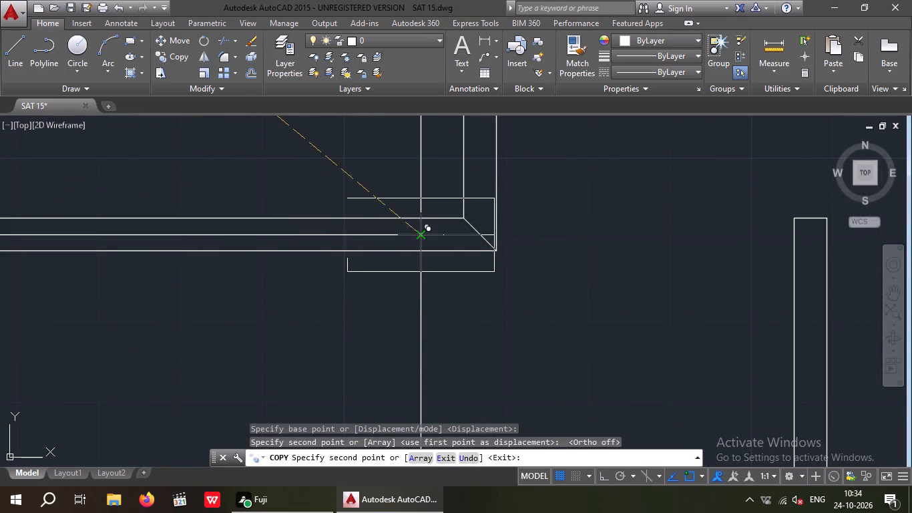
click(422, 235)
Place a horizontal column copy where the west vertical centreline crosses the wall centreline southwest of the crossed shaft, and finish copying.
scroll(422, 234, down, 5)
middle_drag(420, 368, 421, 371)
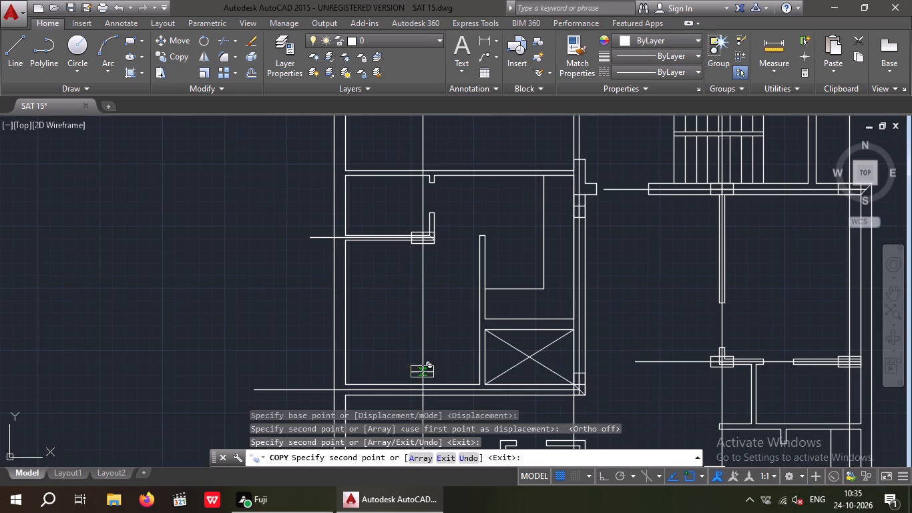
middle_drag(421, 371, 398, 273)
scroll(395, 297, up, 4)
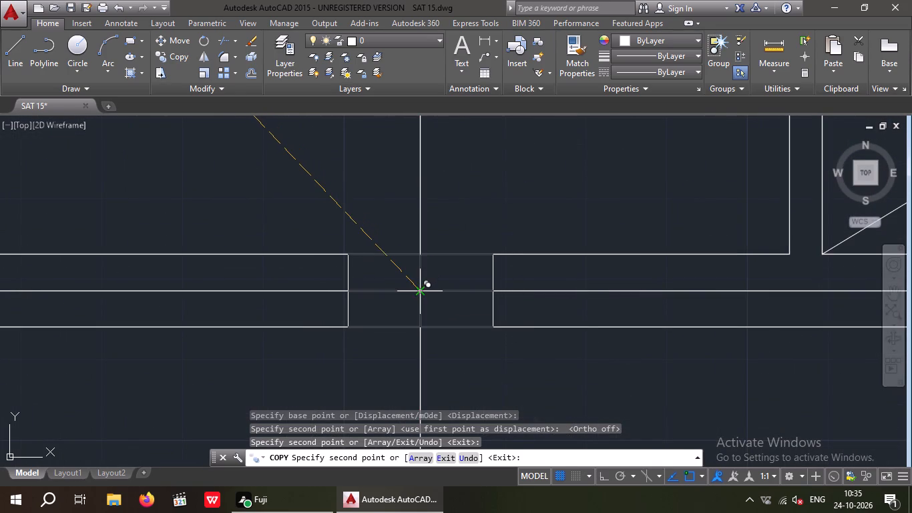
click(417, 295)
key(Escape)
key(Escape)
key(Escape)
scroll(503, 249, down, 2)
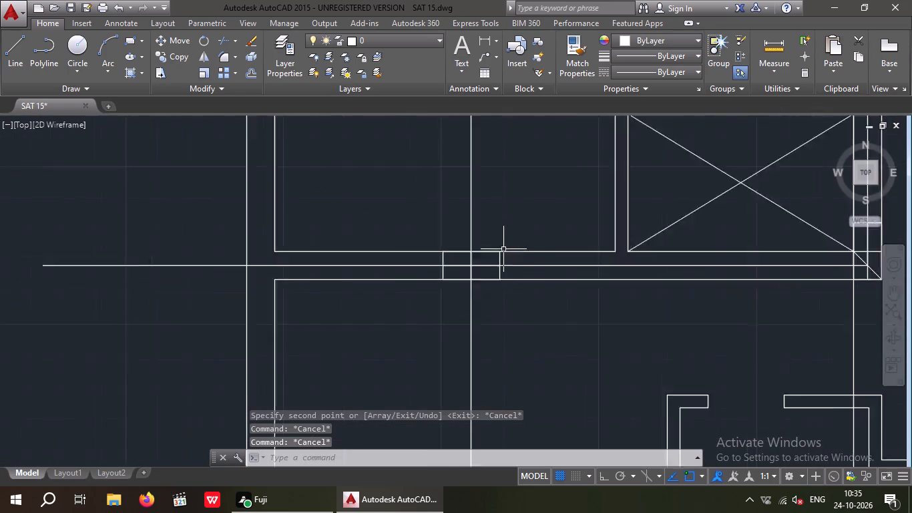
Look over the columns and centrelines placed across the copied floor plan.
scroll(503, 249, down, 5)
middle_drag(497, 263, 383, 301)
scroll(399, 329, up, 4)
scroll(405, 323, down, 2)
middle_drag(371, 347, 295, 389)
scroll(337, 275, down, 1)
middle_drag(331, 281, 259, 357)
middle_drag(310, 249, 285, 313)
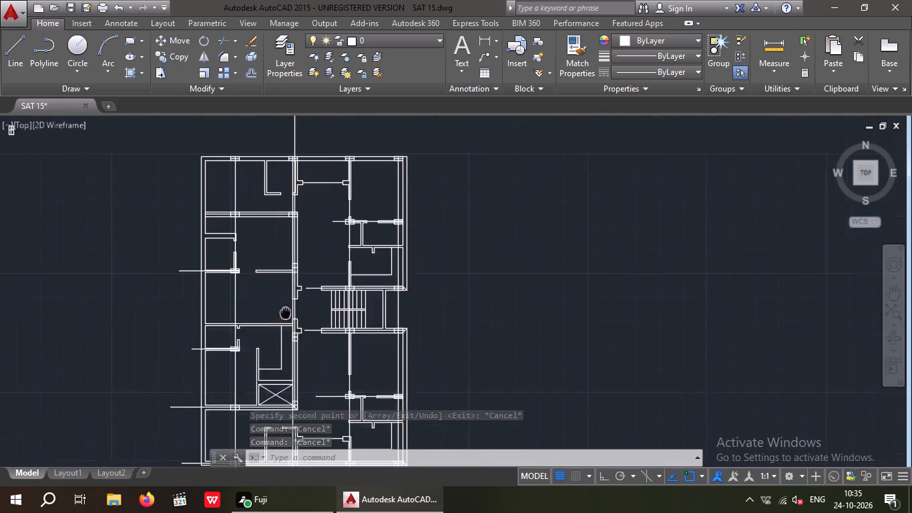
middle_drag(285, 313, 275, 347)
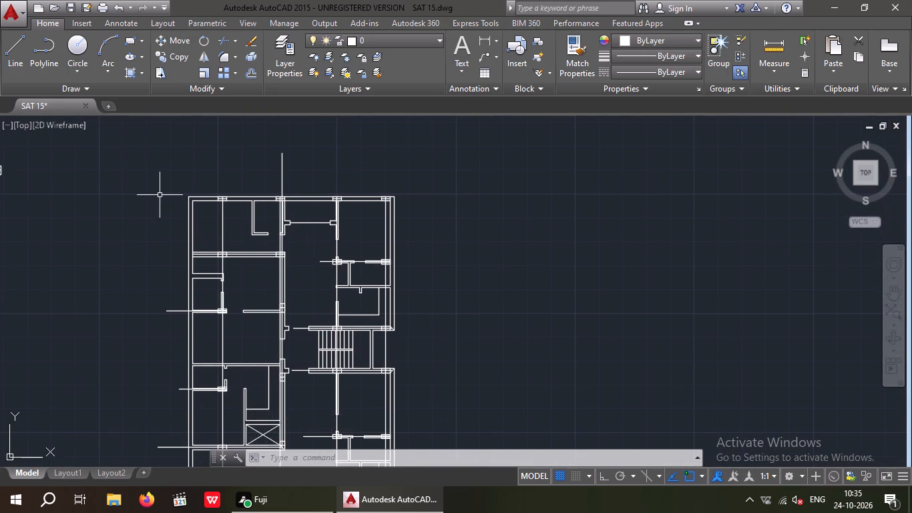
key(Escape)
key(Escape)
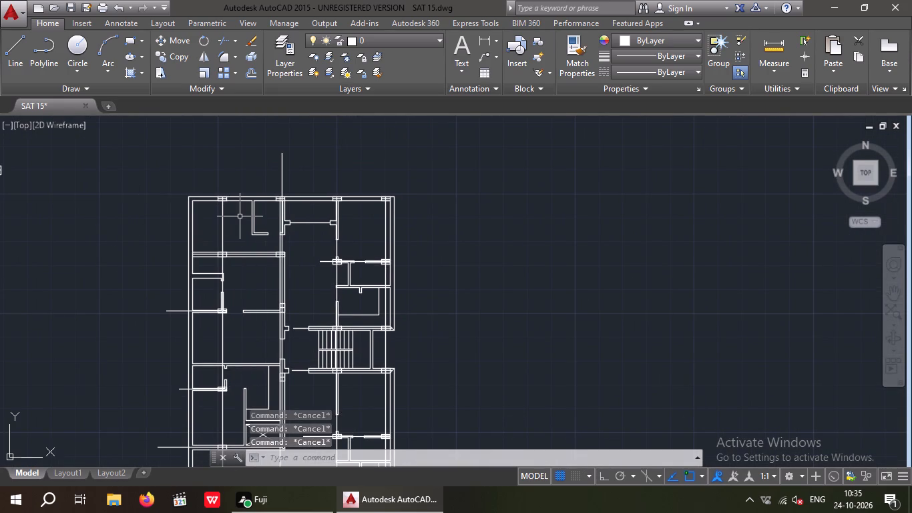
key(Escape)
key(Escape)
key(Escape)
key(Escape)
key(Escape)
scroll(240, 254, up, 4)
middle_drag(192, 243, 318, 252)
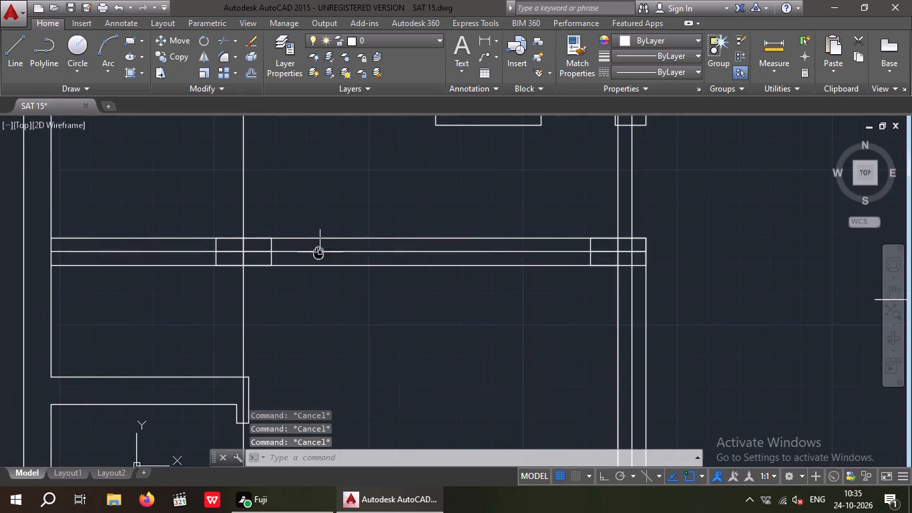
scroll(320, 250, down, 4)
middle_drag(338, 267, 338, 242)
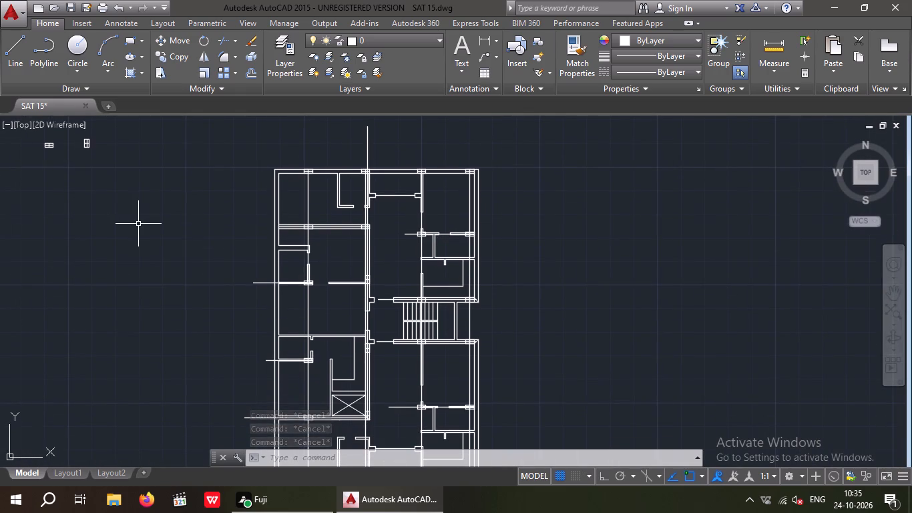
middle_drag(140, 226, 138, 280)
middle_drag(347, 251, 330, 303)
scroll(261, 255, down, 2)
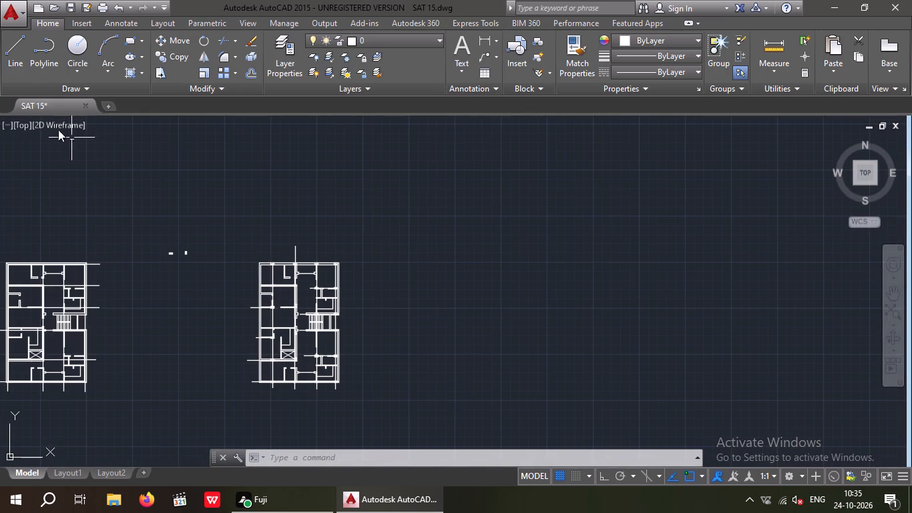
With Ortho on, draw a closed rectangular line frame about 50' wide by 66'-6" high around the copied floor plan.
click(10, 45)
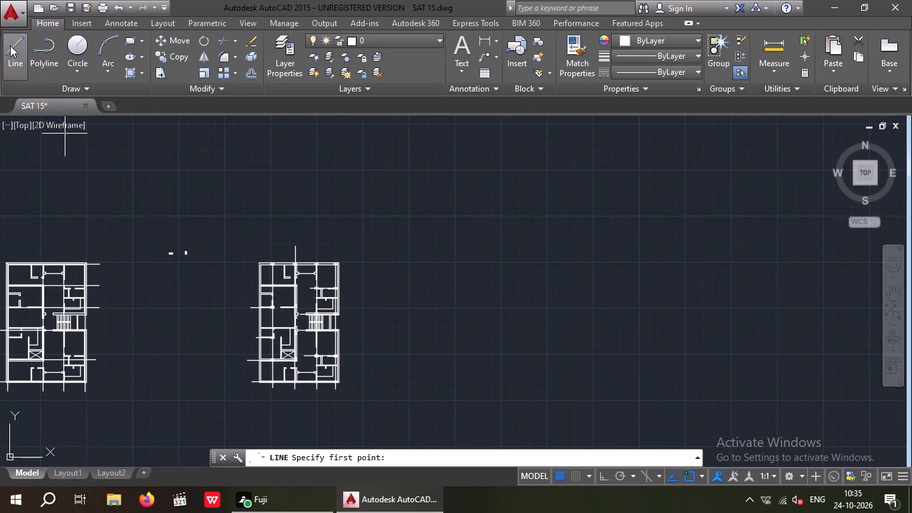
scroll(254, 266, up, 3)
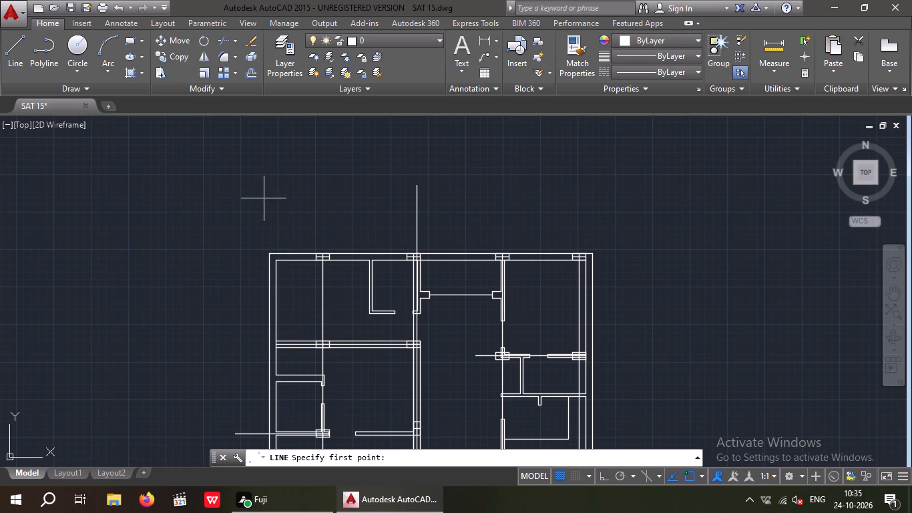
click(202, 176)
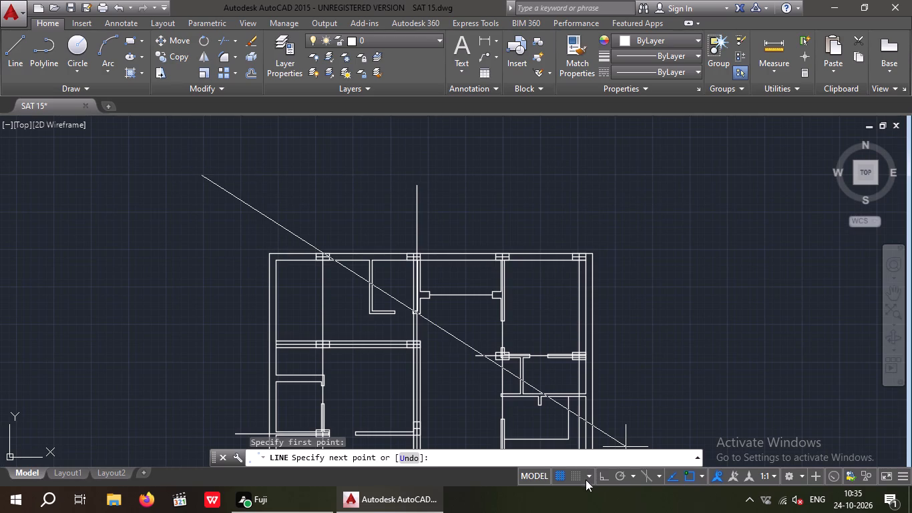
drag(601, 478, 602, 470)
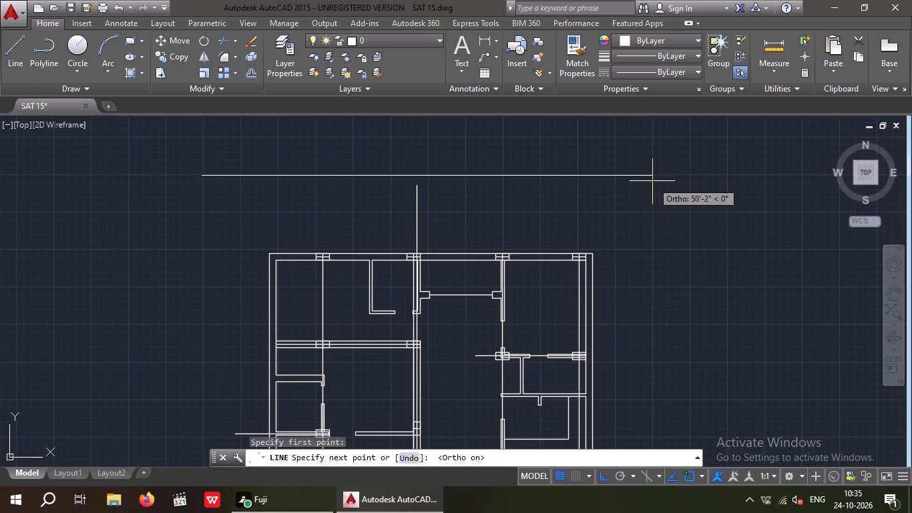
click(652, 174)
scroll(658, 185, down, 3)
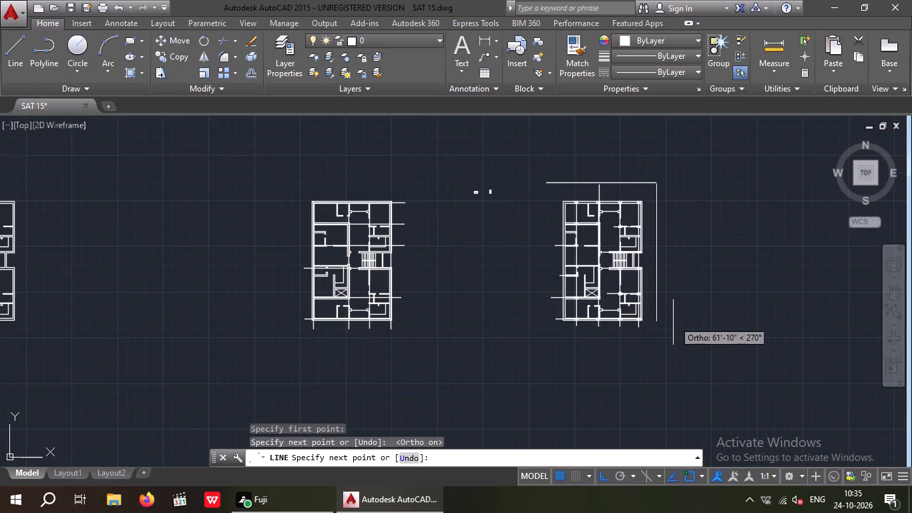
scroll(645, 349, up, 3)
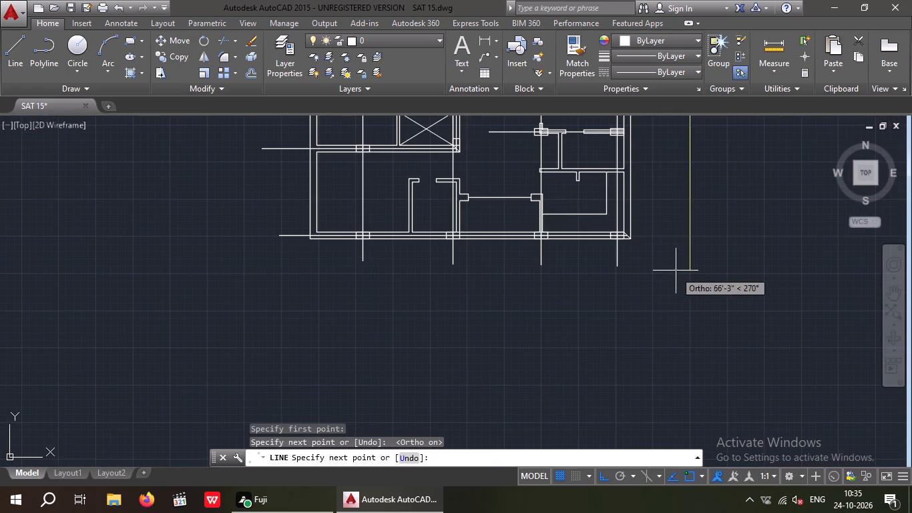
click(689, 273)
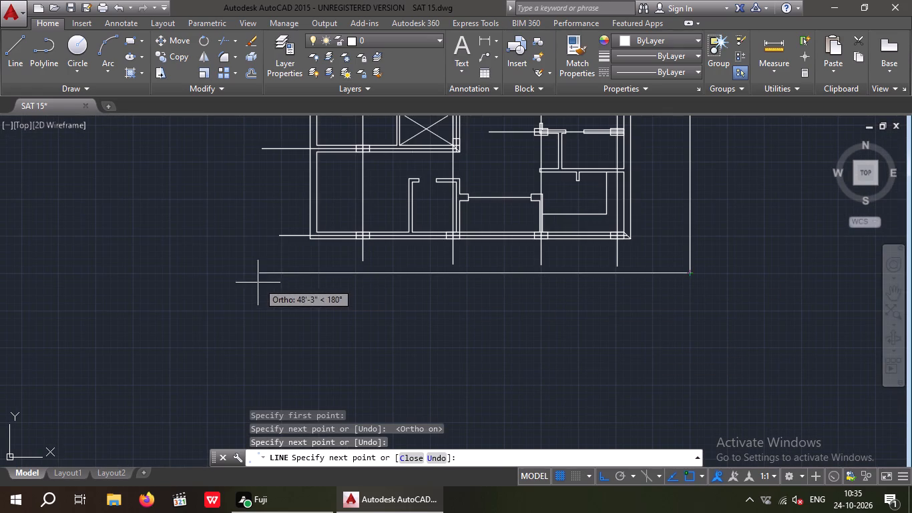
click(243, 273)
middle_drag(251, 263, 241, 388)
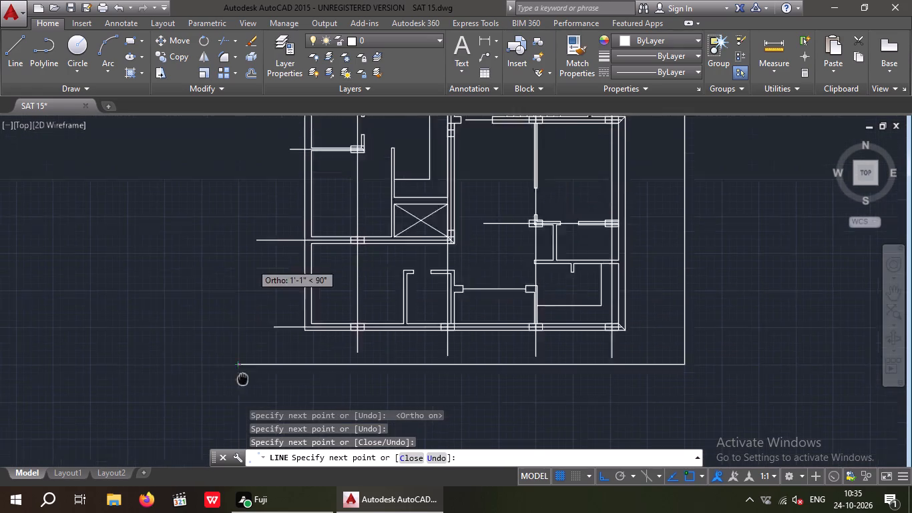
middle_drag(241, 388, 234, 431)
scroll(231, 263, down, 3)
scroll(227, 151, up, 2)
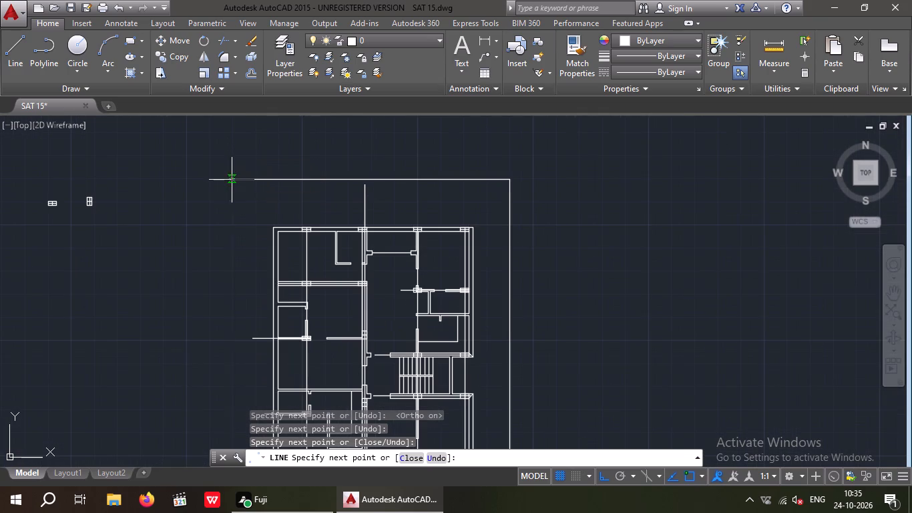
click(228, 182)
key(Escape)
key(Escape)
key(Escape)
key(Escape)
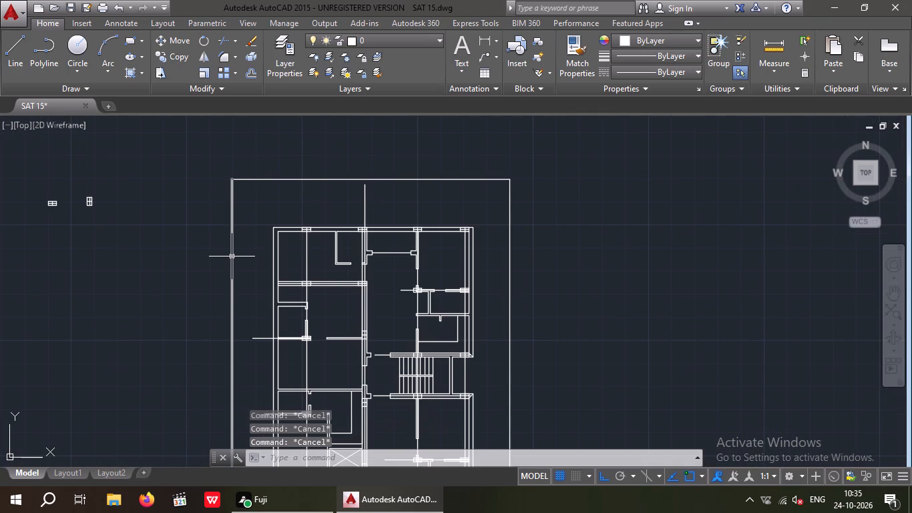
Using Extend with all objects as boundaries, extend the centreline projecting above the north wall up to the frame's north edge.
text(EX)
key(space)
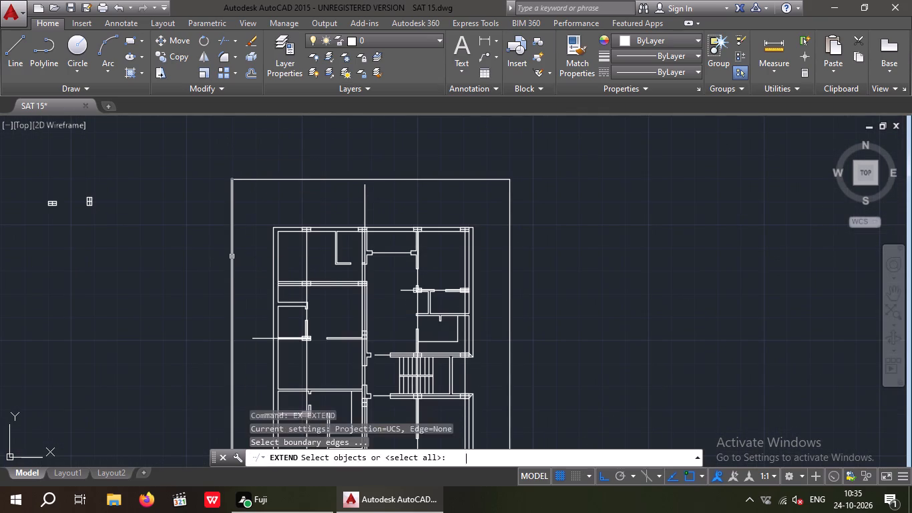
key(space)
scroll(365, 194, up, 3)
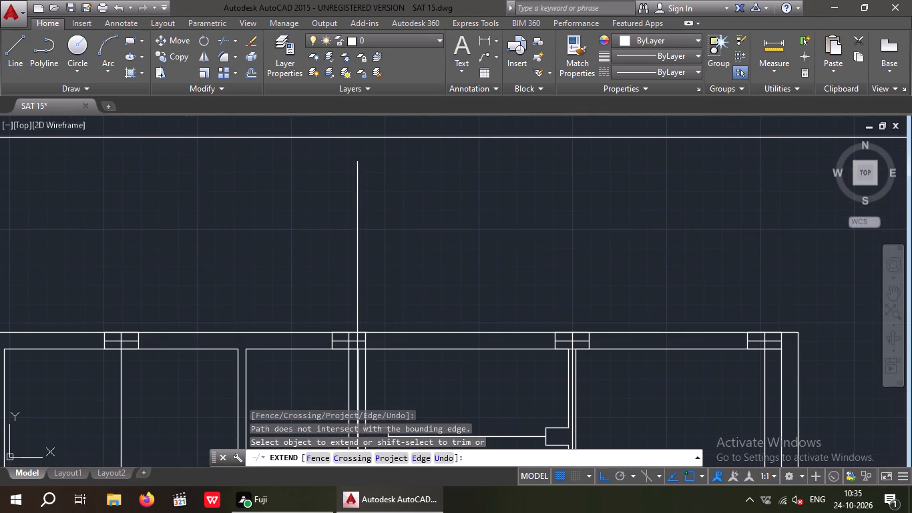
click(359, 190)
drag(379, 195, 276, 263)
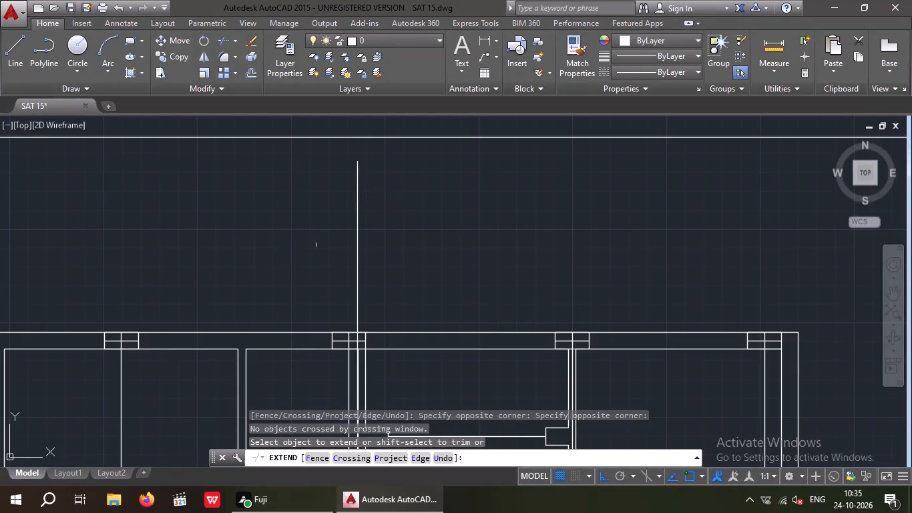
drag(389, 192, 290, 275)
click(291, 263)
scroll(304, 244, down, 2)
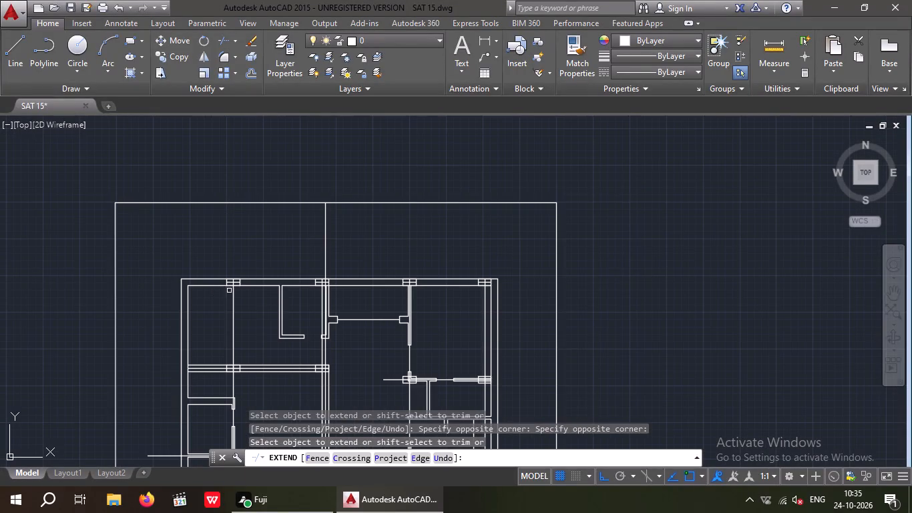
Extend the west vertical centreline north through the outer wall and its column to the frame's north edge.
scroll(229, 293, up, 2)
drag(259, 303, 205, 340)
click(195, 341)
drag(267, 312, 194, 359)
click(186, 357)
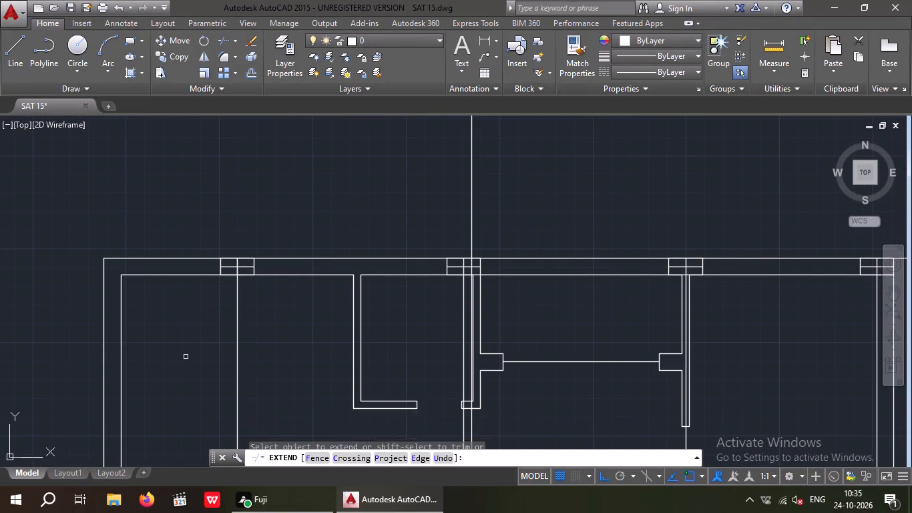
drag(260, 315, 180, 360)
click(168, 359)
scroll(211, 339, down, 2)
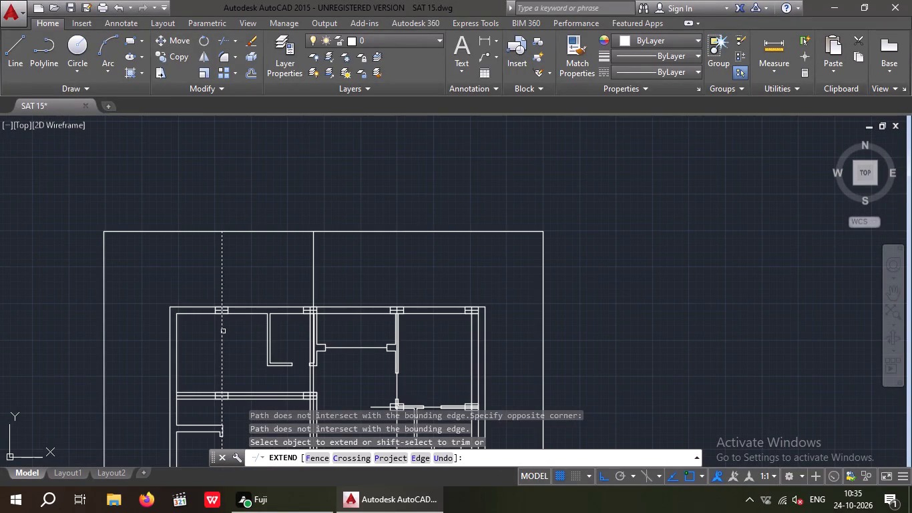
Extend the two eastern vertical column centrelines north through the outer wall to the frame's north edge.
click(223, 331)
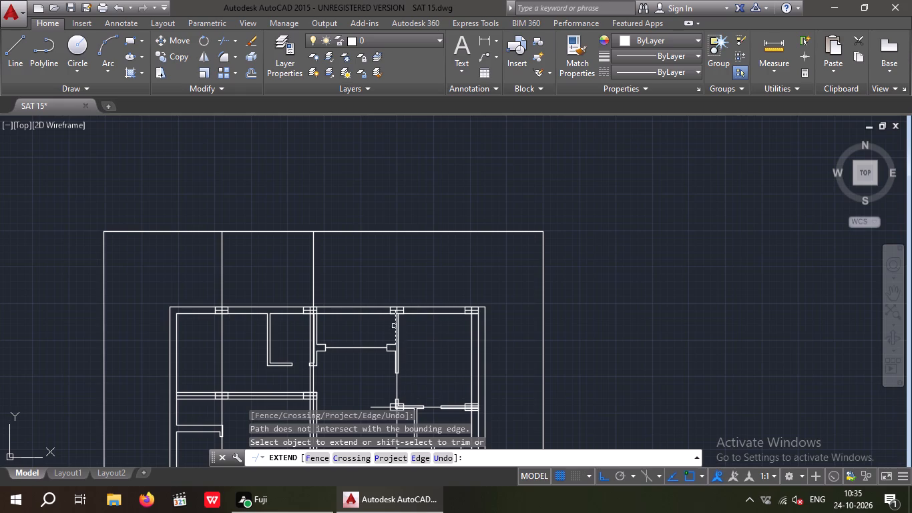
scroll(397, 323, up, 4)
click(385, 296)
click(385, 297)
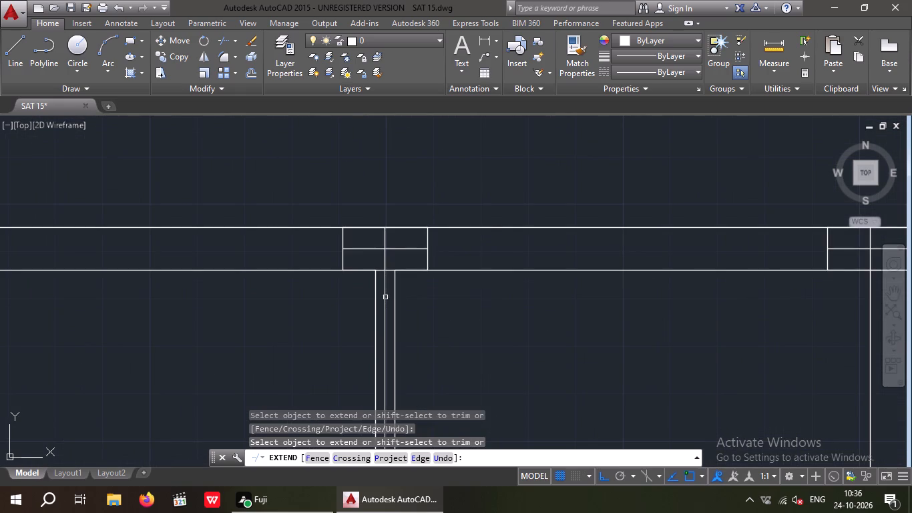
click(385, 297)
scroll(384, 297, down, 3)
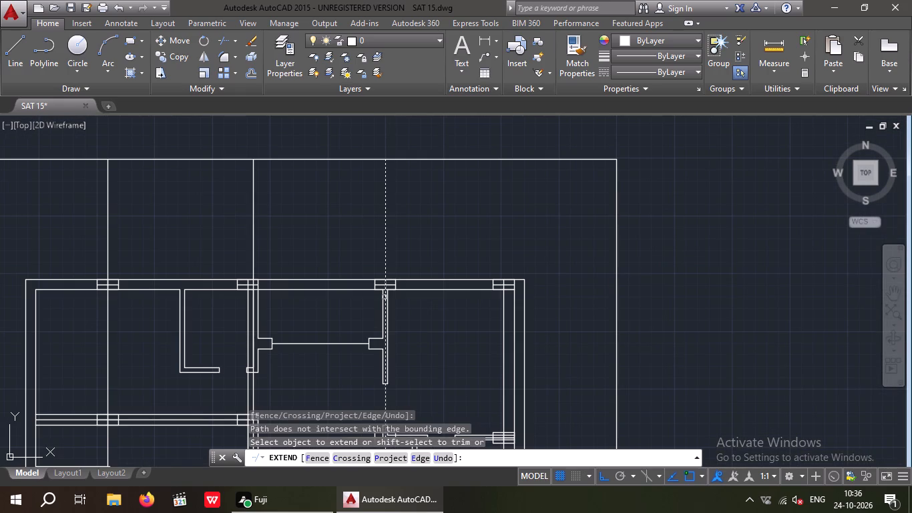
click(384, 297)
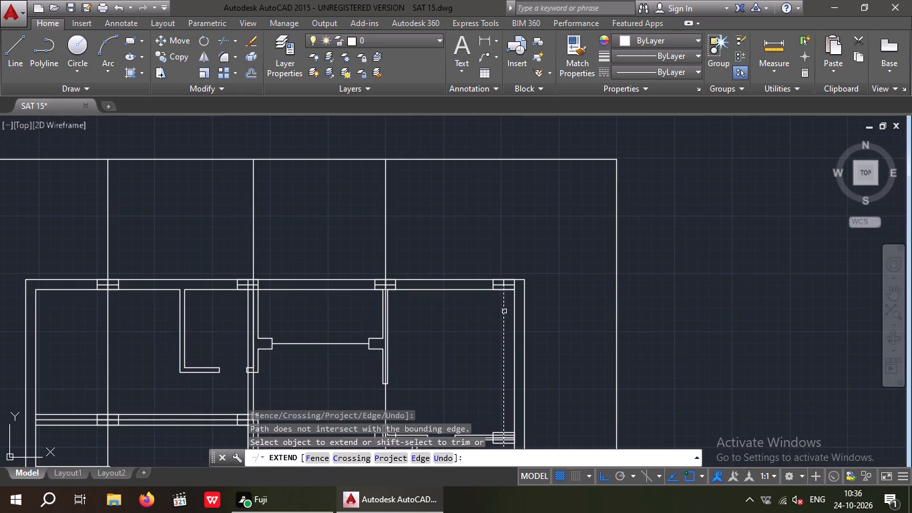
scroll(504, 311, up, 3)
click(503, 323)
scroll(503, 318, down, 3)
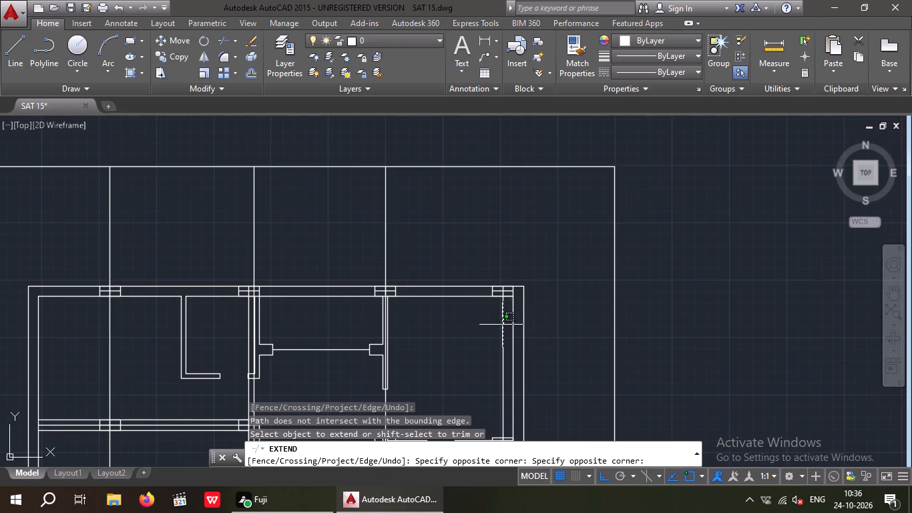
double_click(501, 323)
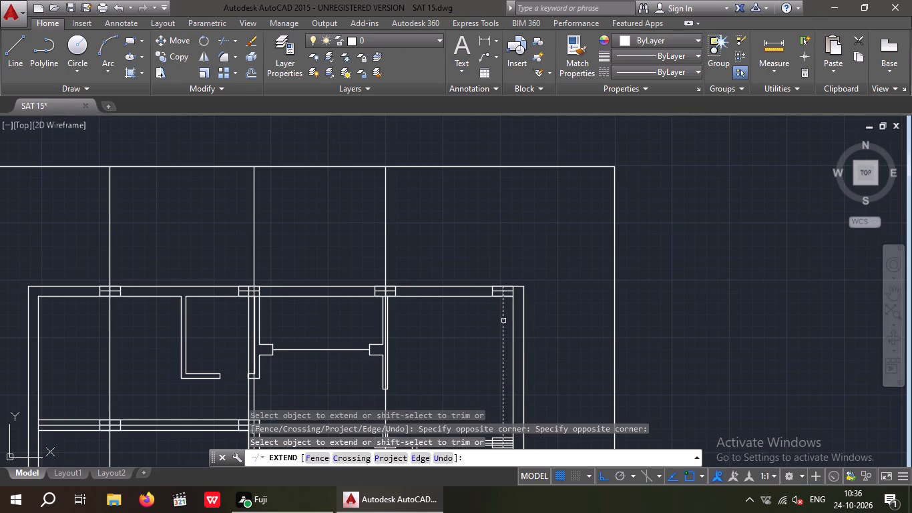
click(503, 321)
click(503, 316)
scroll(499, 316, down, 2)
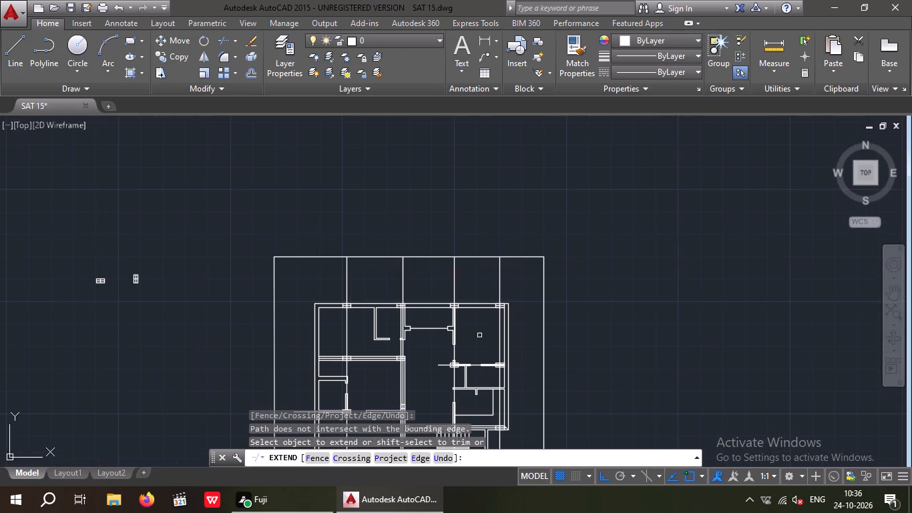
Extend the easternmost vertical centreline south to the frame's south edge.
middle_drag(479, 337, 483, 249)
scroll(487, 301, down, 2)
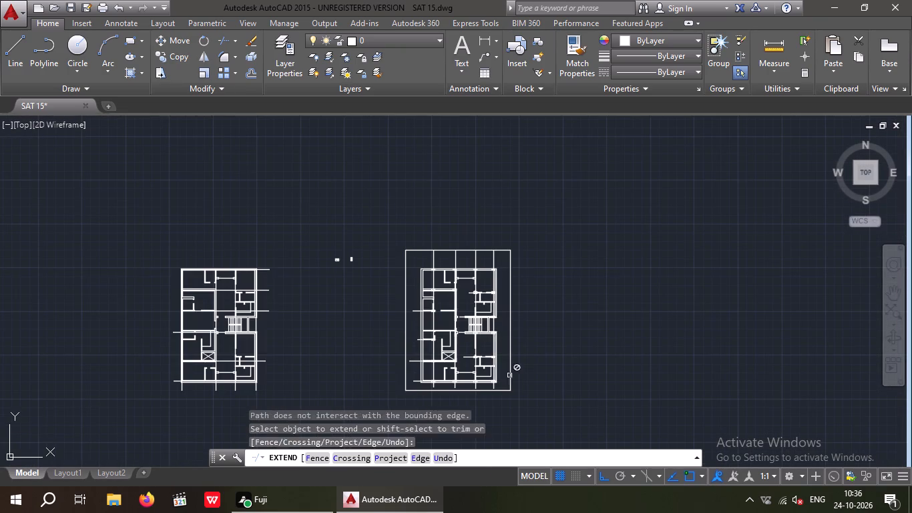
scroll(495, 325, up, 3)
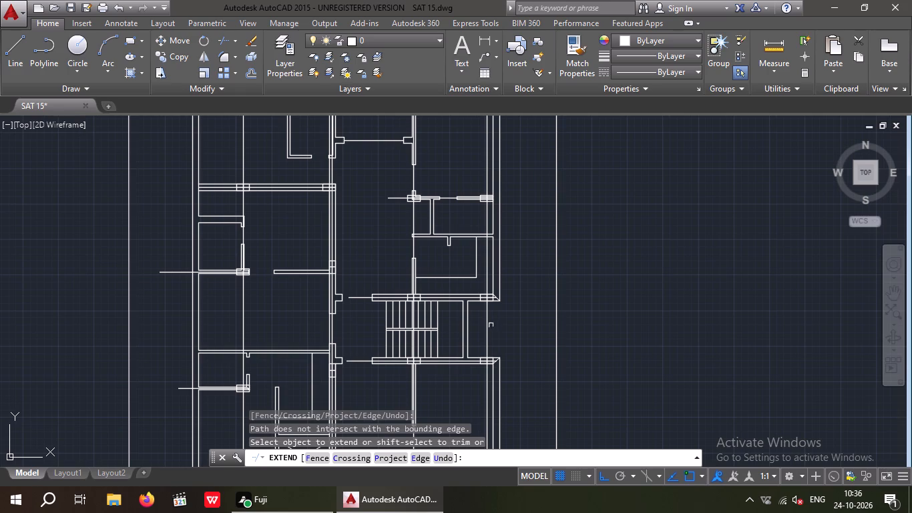
scroll(487, 321, down, 1)
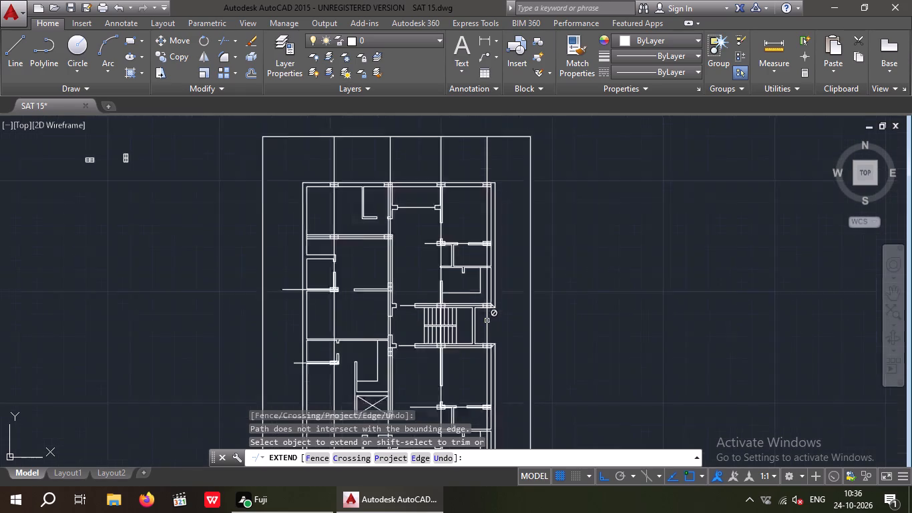
scroll(487, 321, down, 2)
click(488, 324)
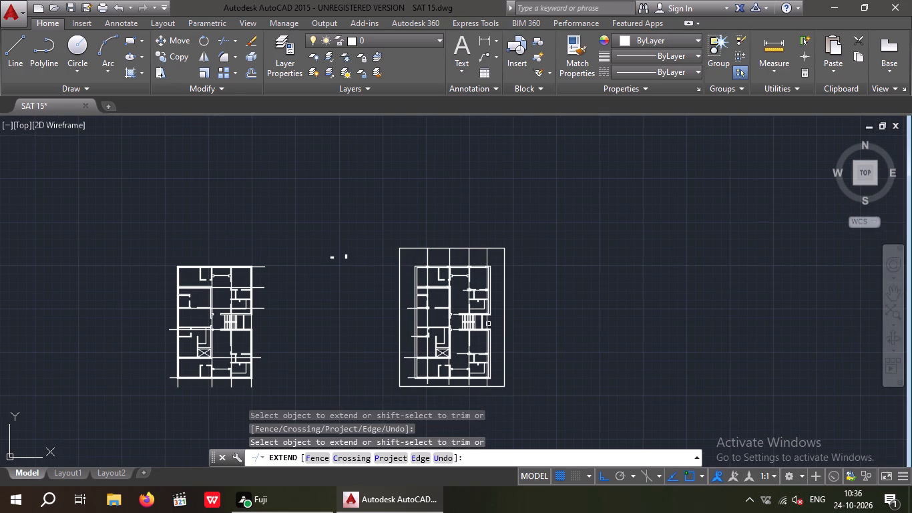
scroll(485, 323, up, 2)
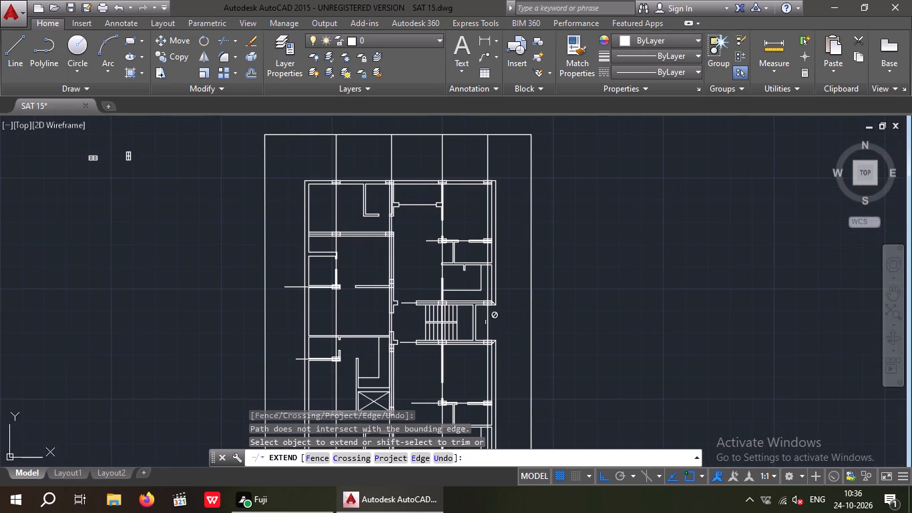
scroll(441, 287, down, 2)
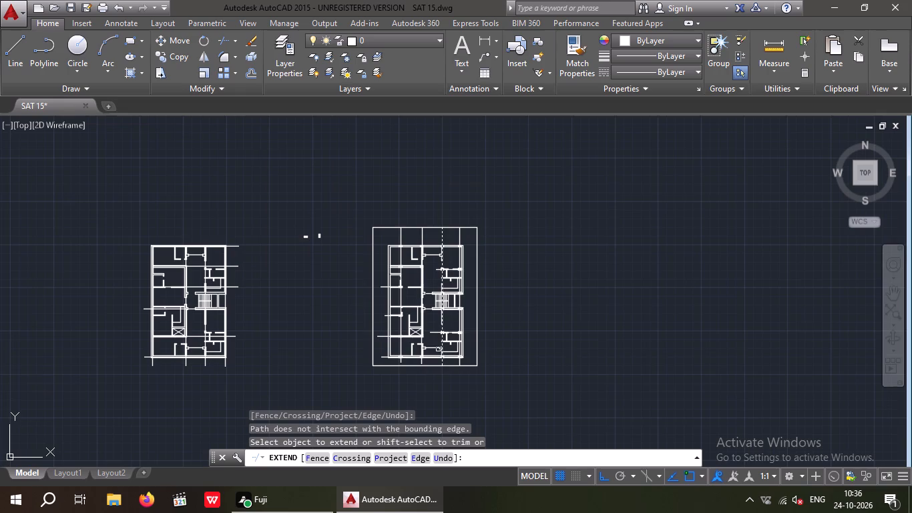
Extend the vertical centreline running through the staircase south to the frame's south edge.
scroll(444, 328, up, 4)
scroll(419, 328, down, 1)
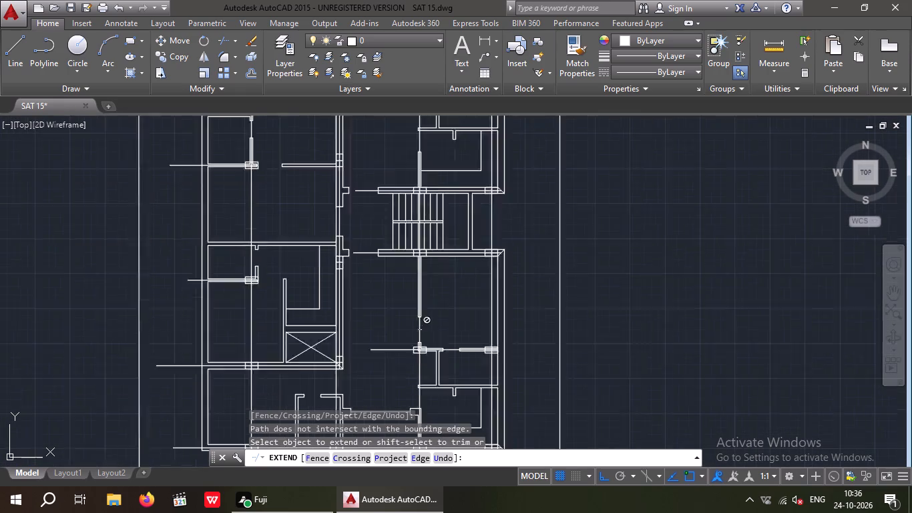
scroll(419, 328, down, 1)
click(419, 328)
scroll(419, 328, down, 1)
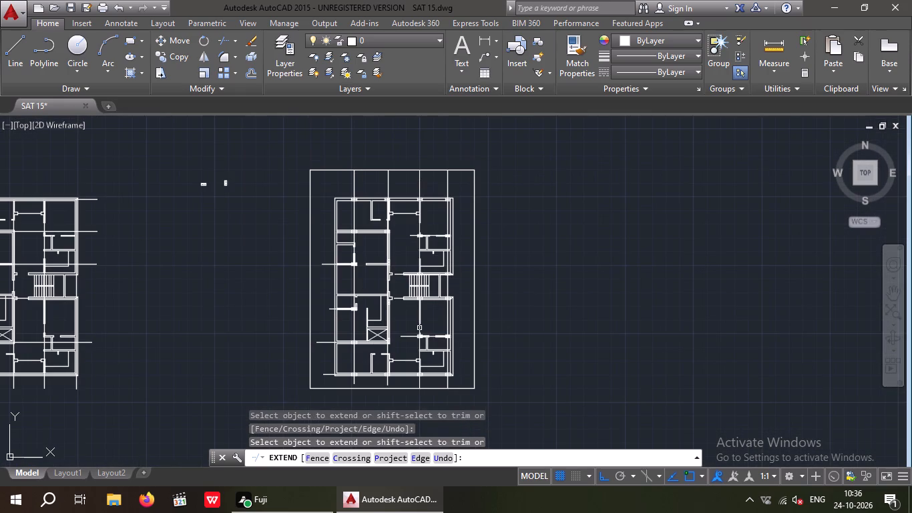
scroll(418, 343, up, 2)
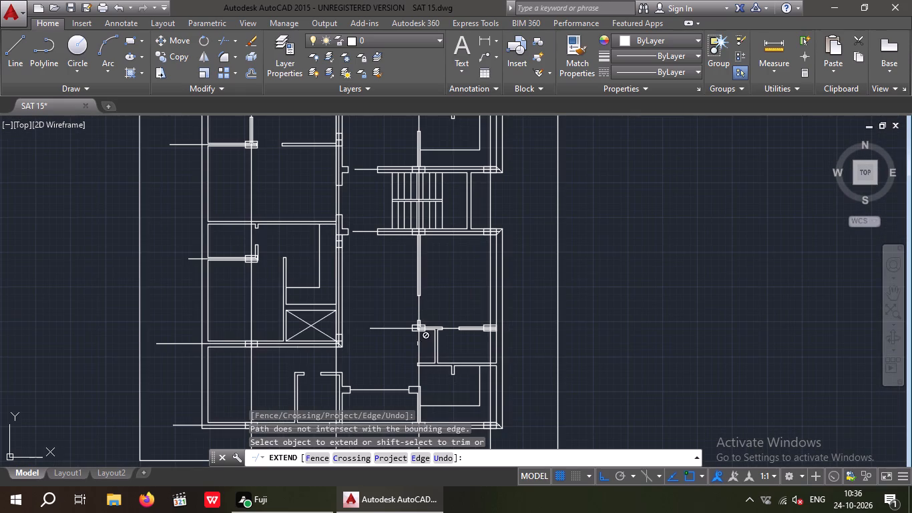
click(419, 343)
scroll(419, 343, down, 2)
double_click(419, 343)
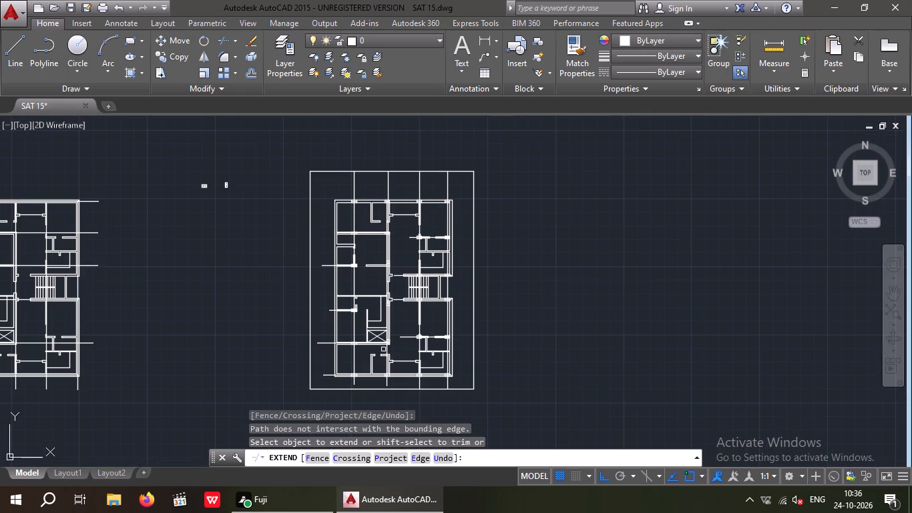
Extend the two western vertical centrelines south to the frame's south edge and end the Extend command.
click(387, 349)
click(387, 349)
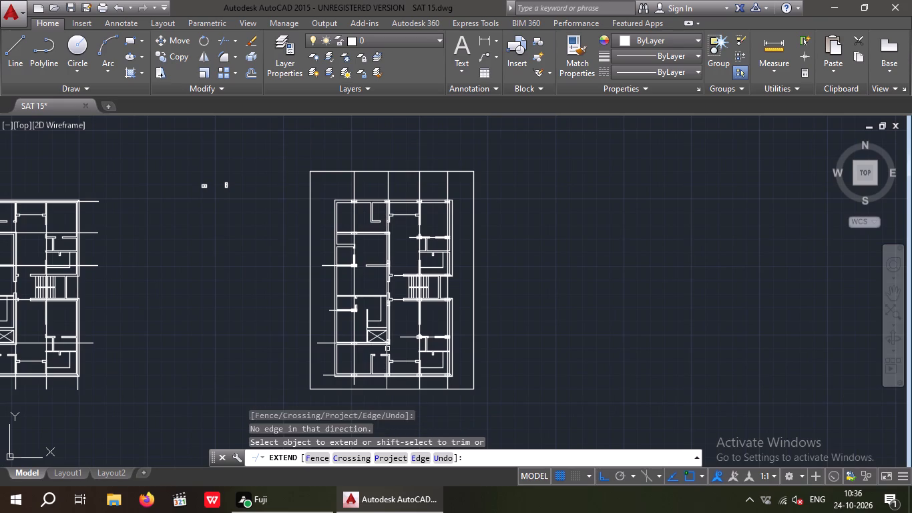
click(355, 357)
click(354, 357)
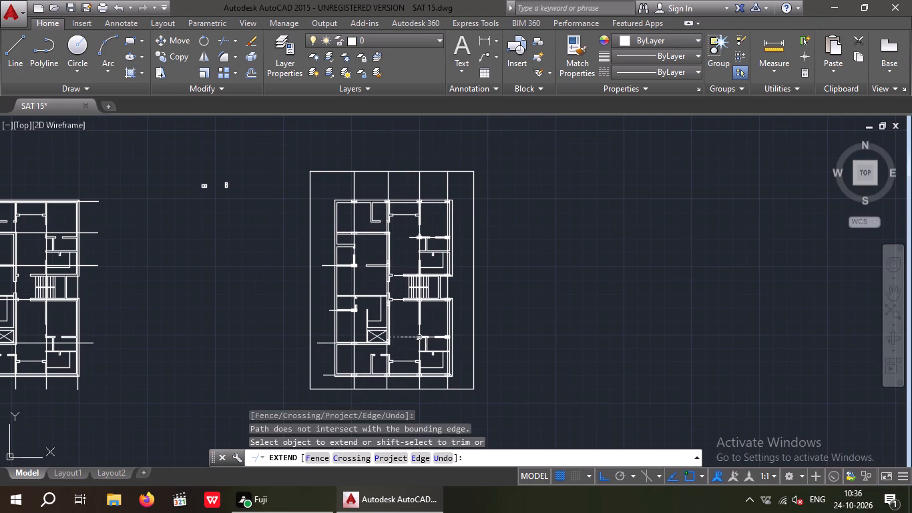
key(Escape)
key(Escape)
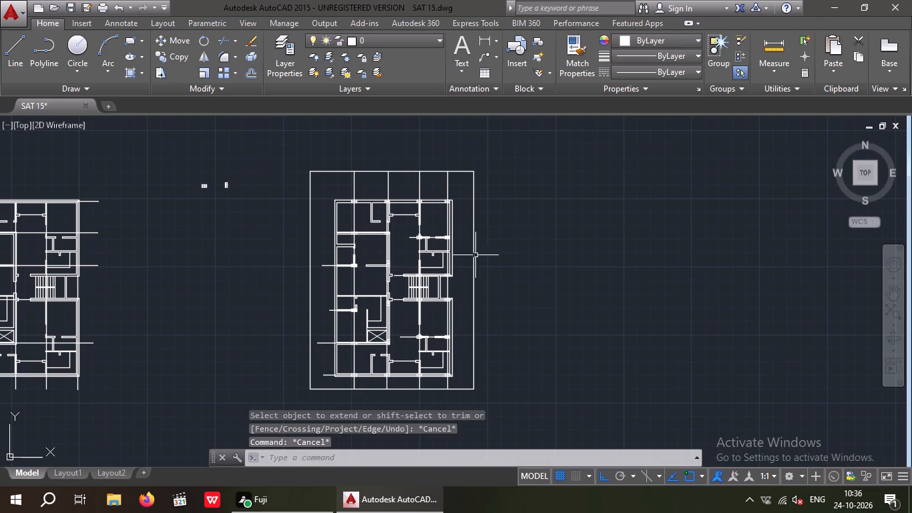
Erase the frame's north and south horizontal lines, keeping its two vertical sides.
scroll(467, 137, up, 4)
drag(469, 371, 444, 324)
click(443, 309)
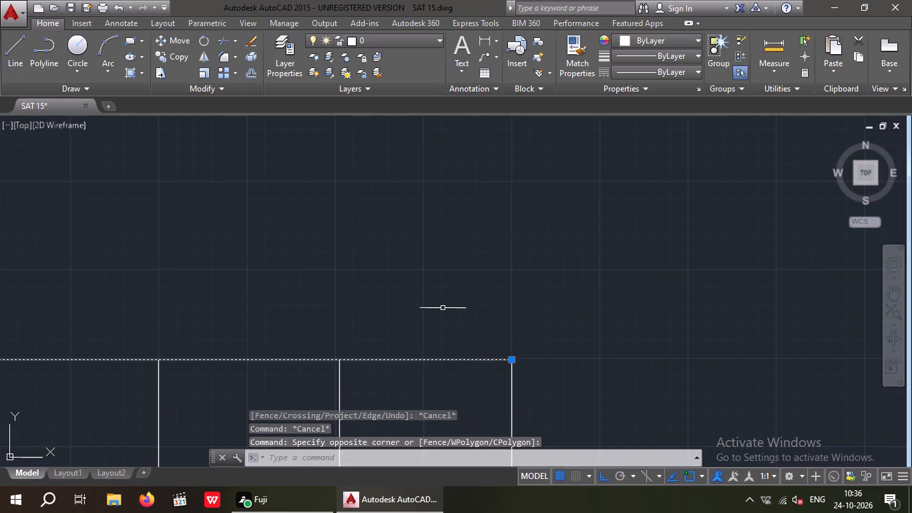
scroll(447, 239, down, 5)
scroll(446, 409, up, 3)
scroll(434, 329, up, 3)
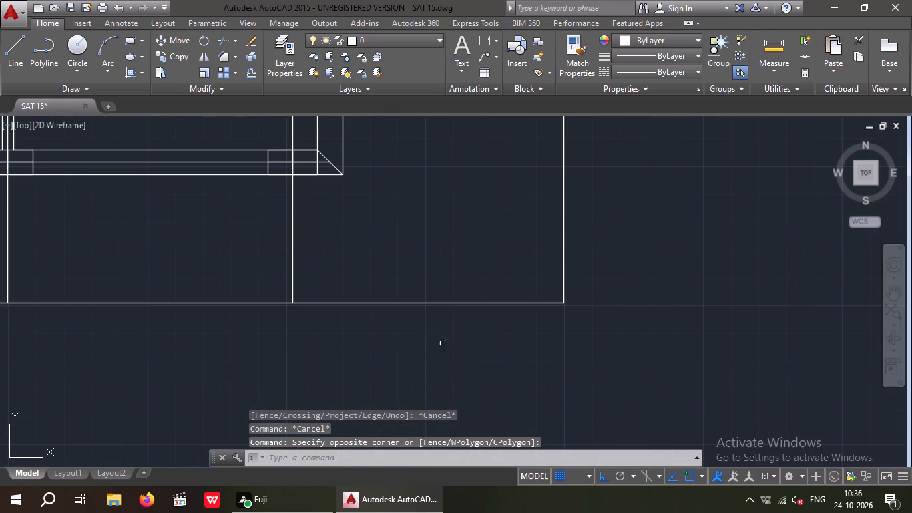
drag(453, 347, 430, 324)
click(419, 287)
key(Delete)
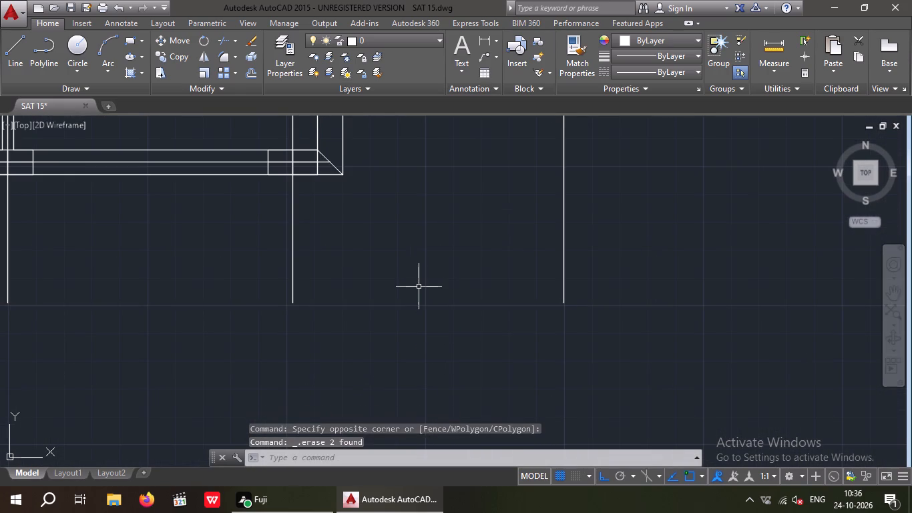
Using Extend with all objects as boundaries, extend the south outer wall's horizontal centreline west to the frame's west line.
scroll(419, 287, down, 3)
middle_drag(416, 359, 416, 425)
scroll(422, 351, down, 1)
middle_drag(425, 360, 443, 383)
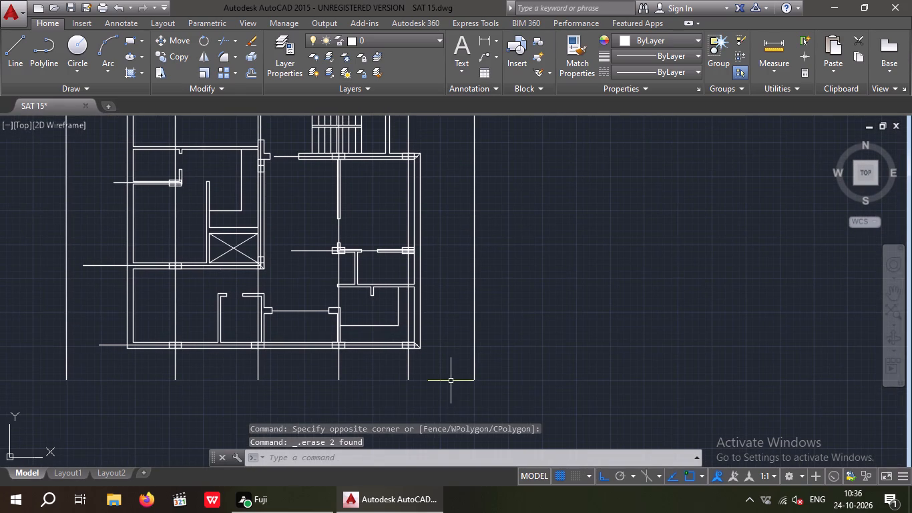
key(Escape)
key(Escape)
key(Escape)
key(Escape)
key(e)
key(x)
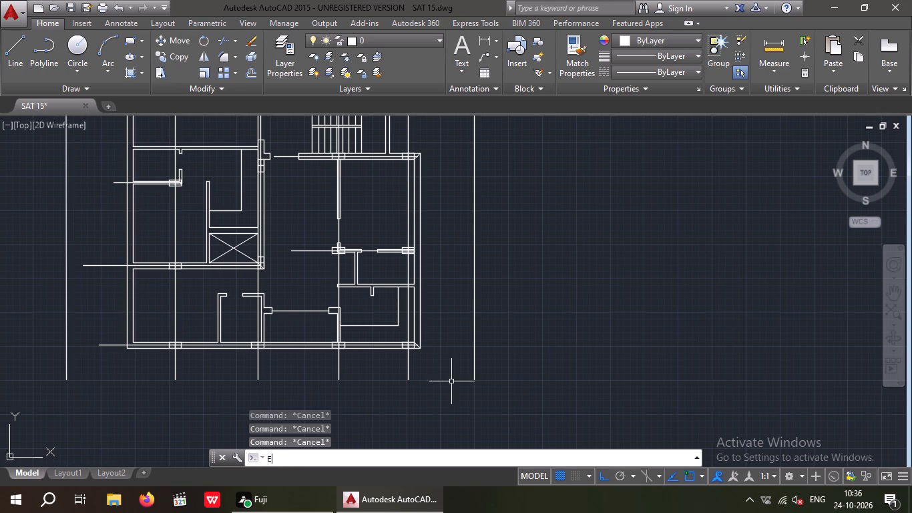
key(space)
key(space)
scroll(95, 340, up, 2)
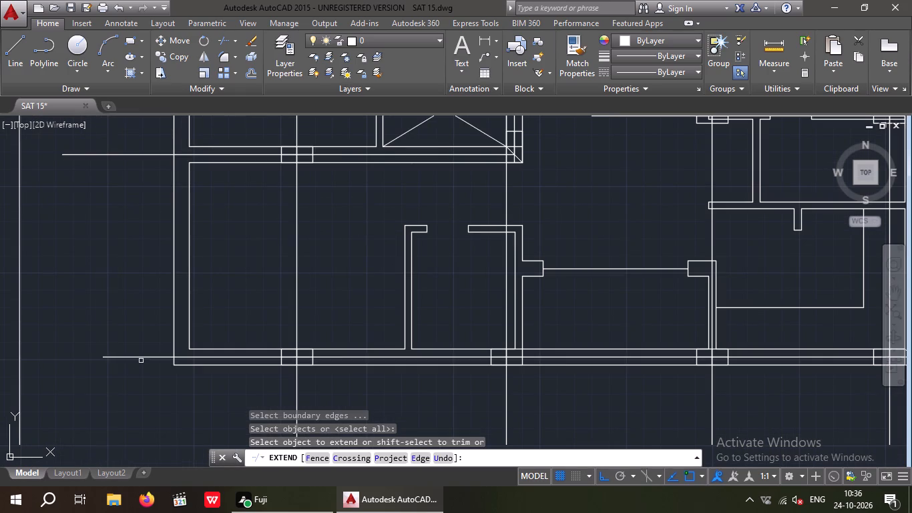
click(139, 355)
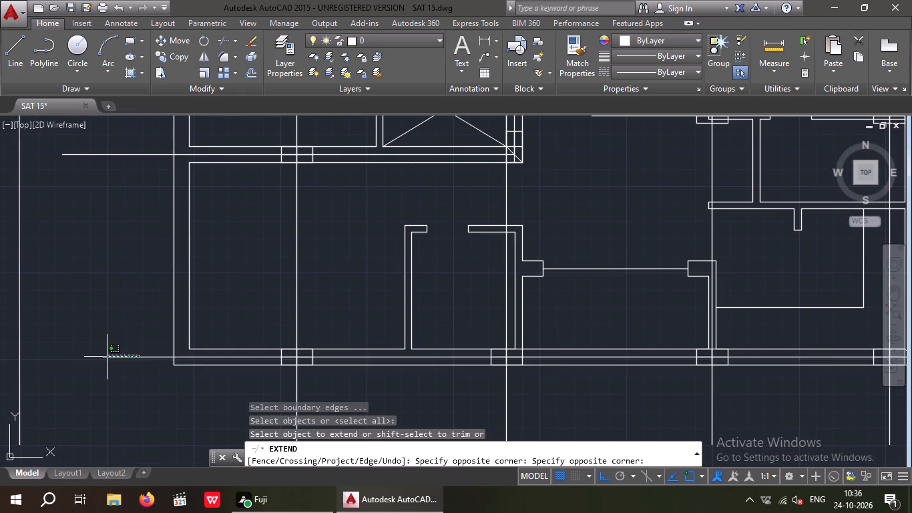
click(107, 357)
drag(125, 387, 111, 364)
click(95, 325)
drag(140, 376, 128, 353)
click(122, 325)
scroll(122, 325, down, 2)
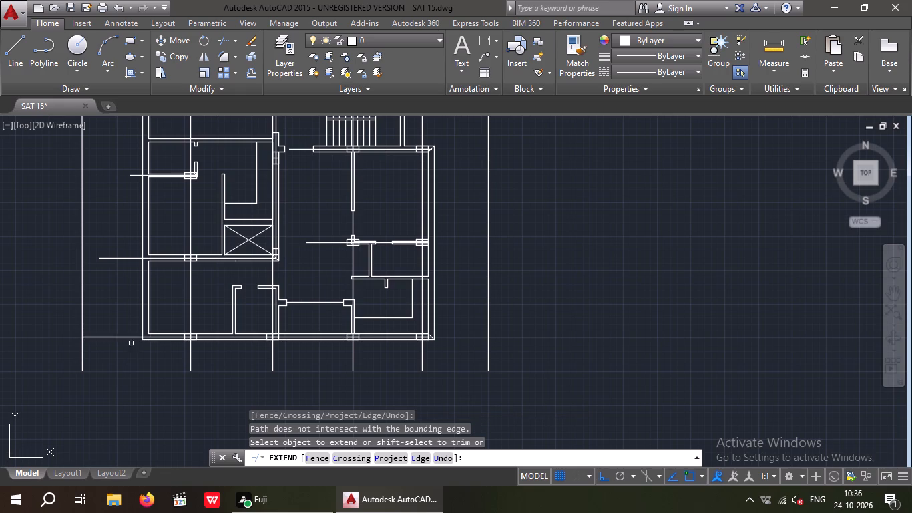
Extend the south outer wall's horizontal centreline east through the corner to the frame's east line.
click(116, 337)
click(118, 335)
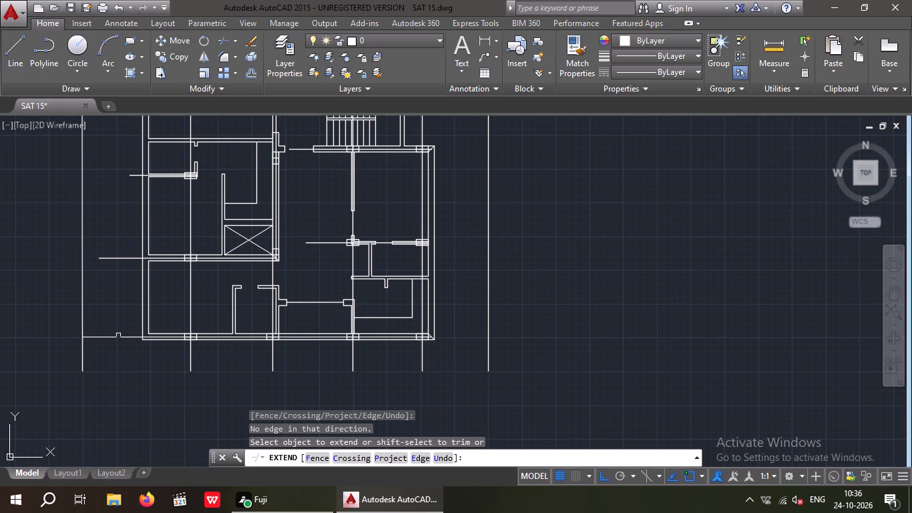
click(120, 337)
click(126, 342)
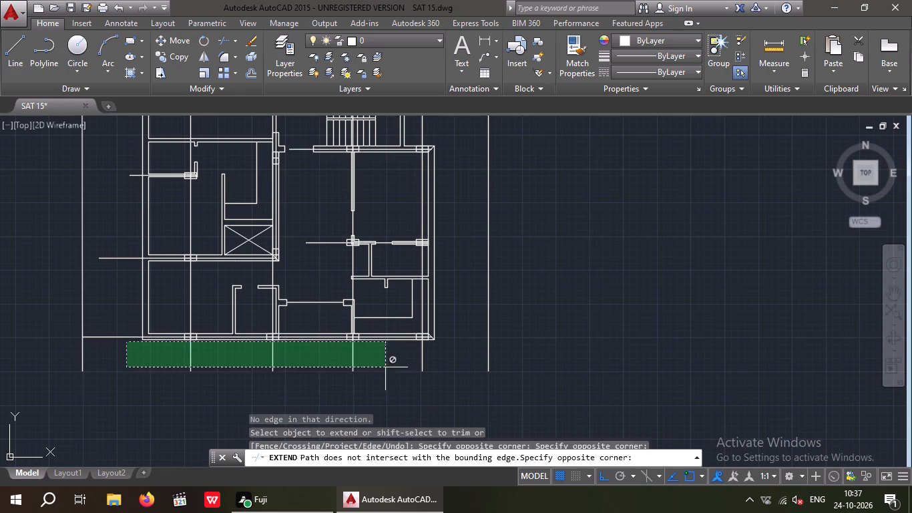
click(99, 381)
scroll(415, 351, up, 3)
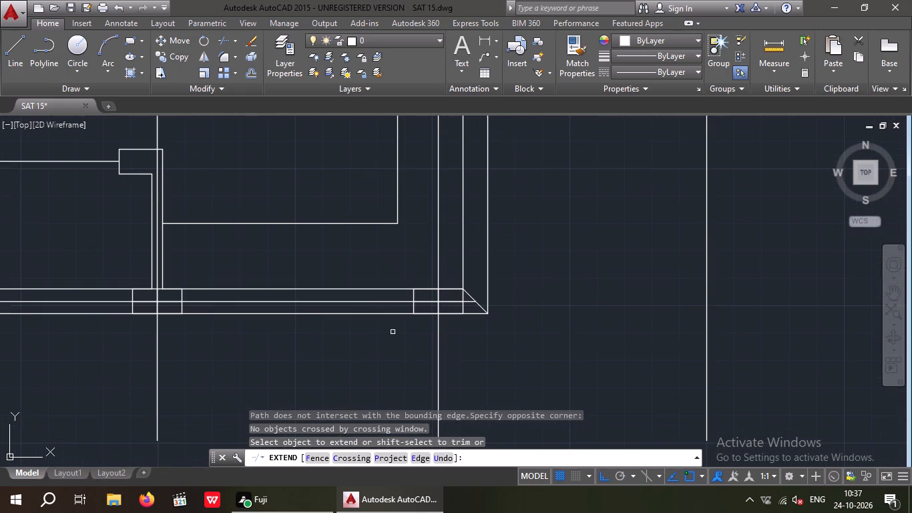
click(379, 301)
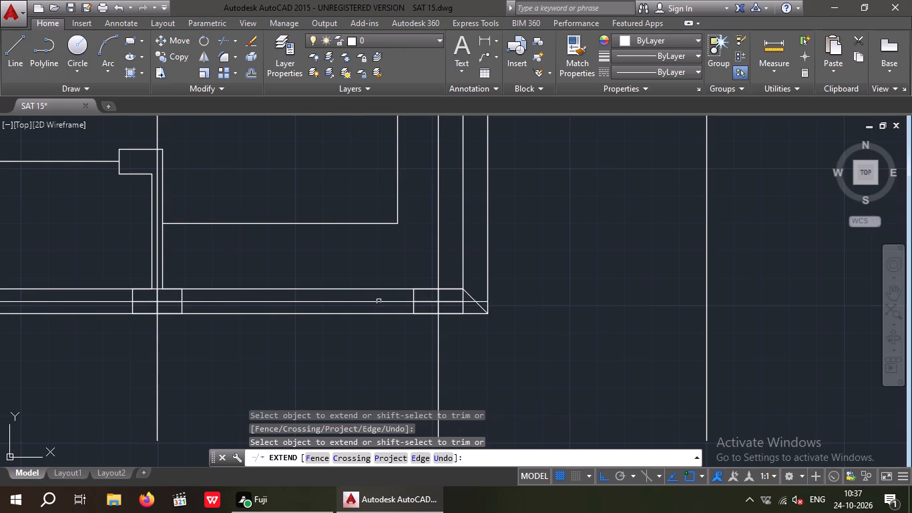
click(383, 302)
scroll(382, 313, down, 2)
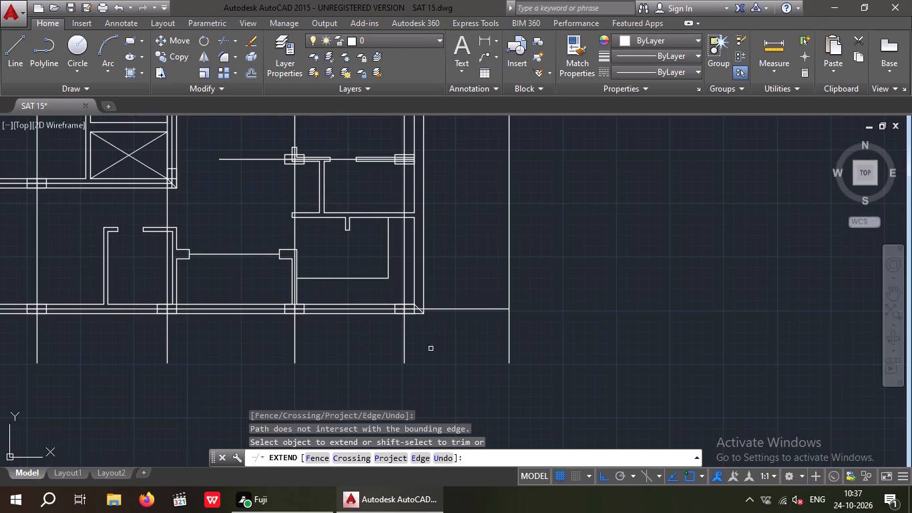
Extend the horizontal centreline through the two columns north of the south-east small room to the frame's west and east lines.
middle_drag(433, 359, 439, 412)
middle_drag(458, 316, 518, 321)
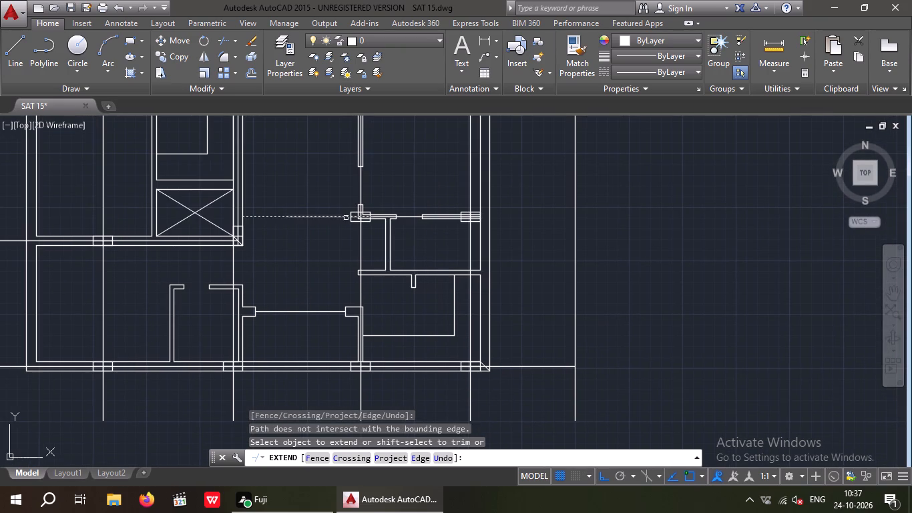
click(332, 217)
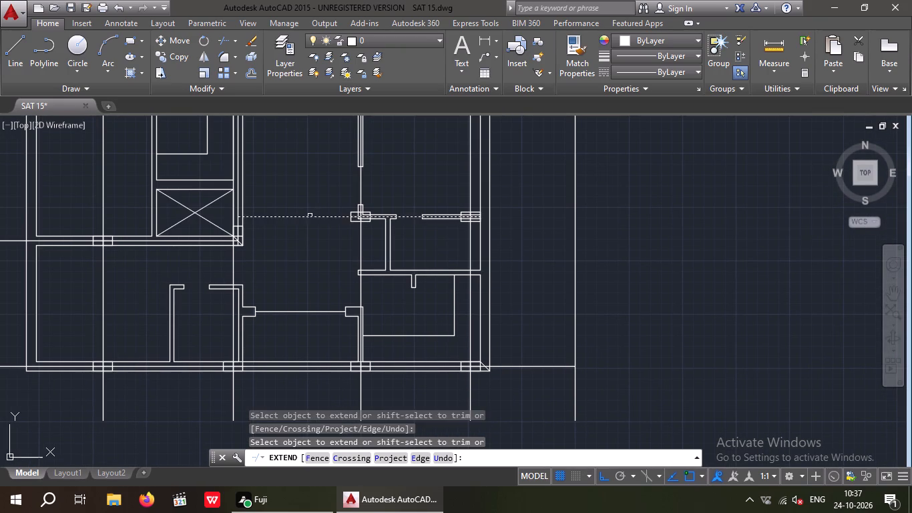
click(310, 216)
scroll(310, 217, down, 2)
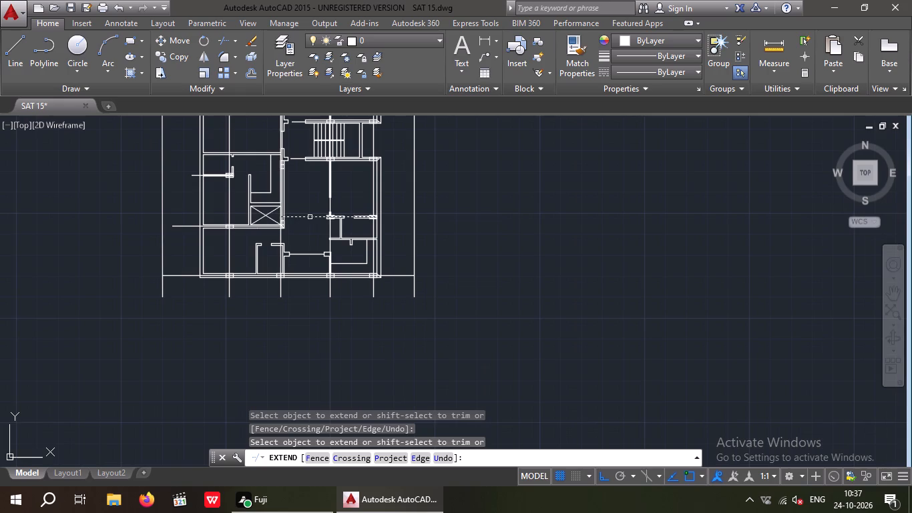
click(306, 218)
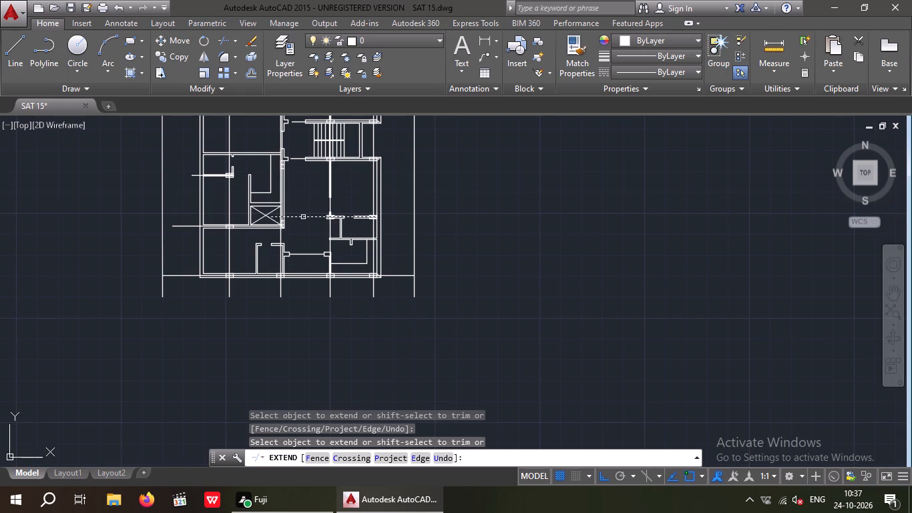
click(303, 217)
triple_click(302, 217)
triple_click(302, 217)
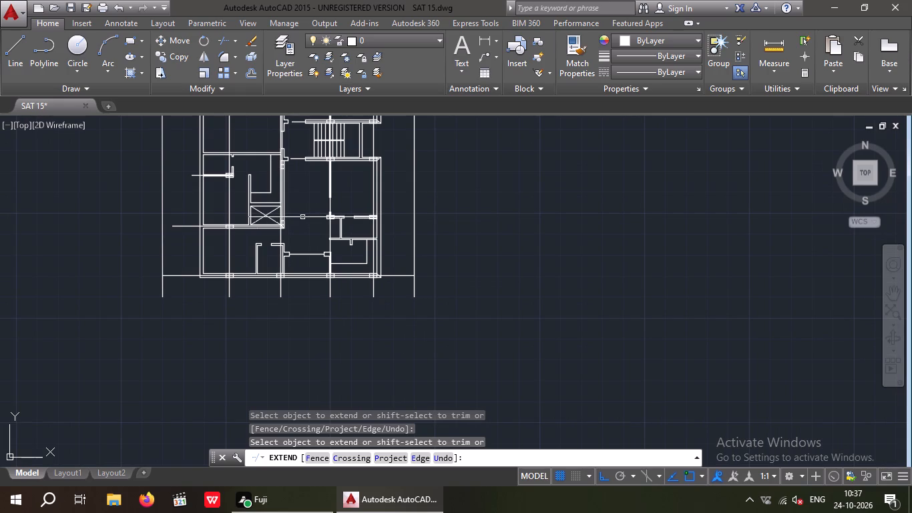
click(302, 217)
drag(312, 230, 306, 220)
click(302, 202)
click(309, 222)
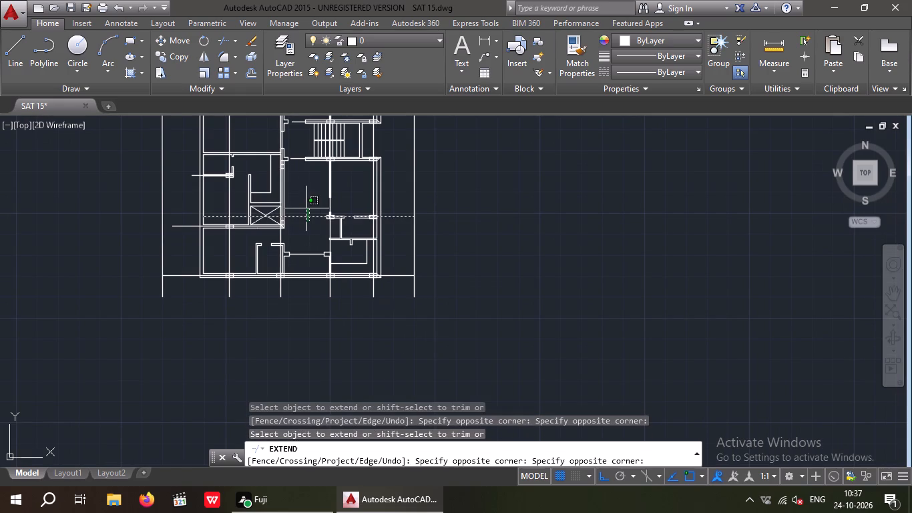
click(306, 208)
drag(312, 229, 307, 220)
click(302, 210)
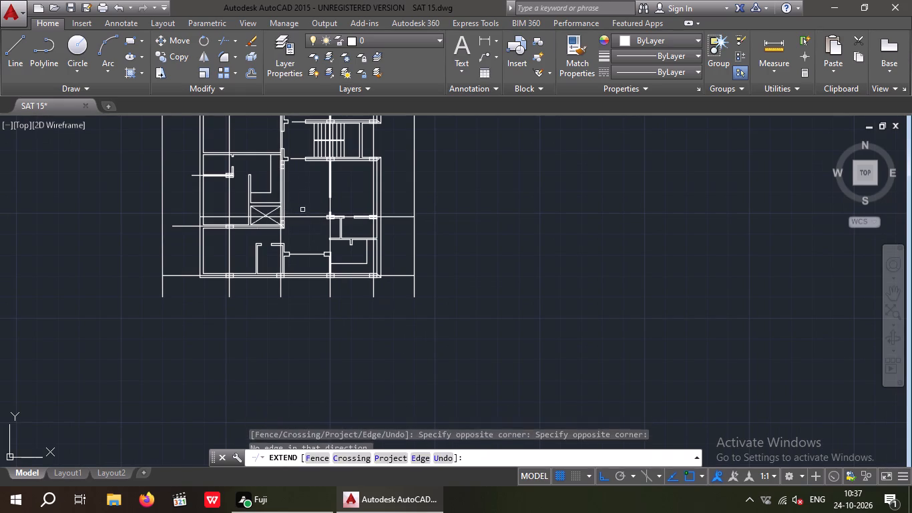
drag(310, 230, 303, 218)
click(298, 202)
Extend the horizontal centreline of the wall just south of the crossed shaft west to the frame's west line.
scroll(183, 229, up, 1)
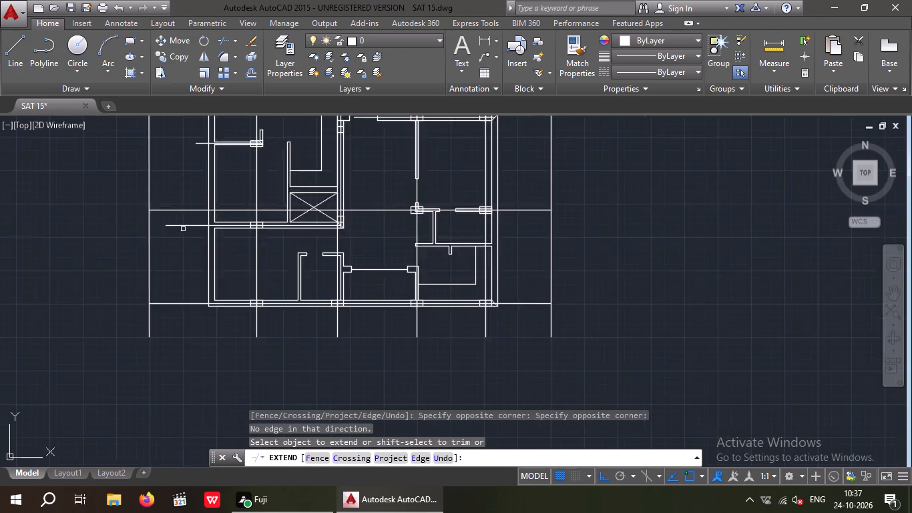
scroll(183, 229, up, 1)
drag(193, 245, 184, 238)
click(176, 222)
click(181, 244)
click(176, 220)
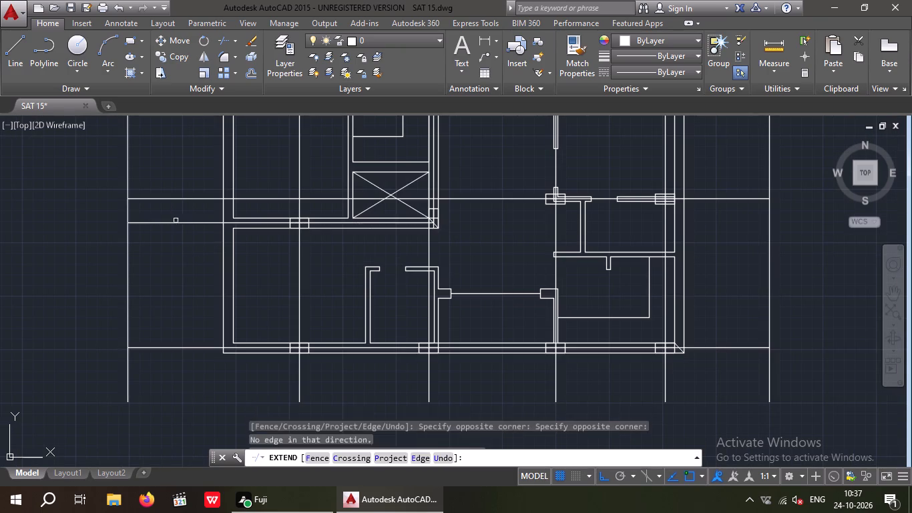
drag(190, 232, 190, 225)
click(204, 219)
drag(198, 246, 196, 227)
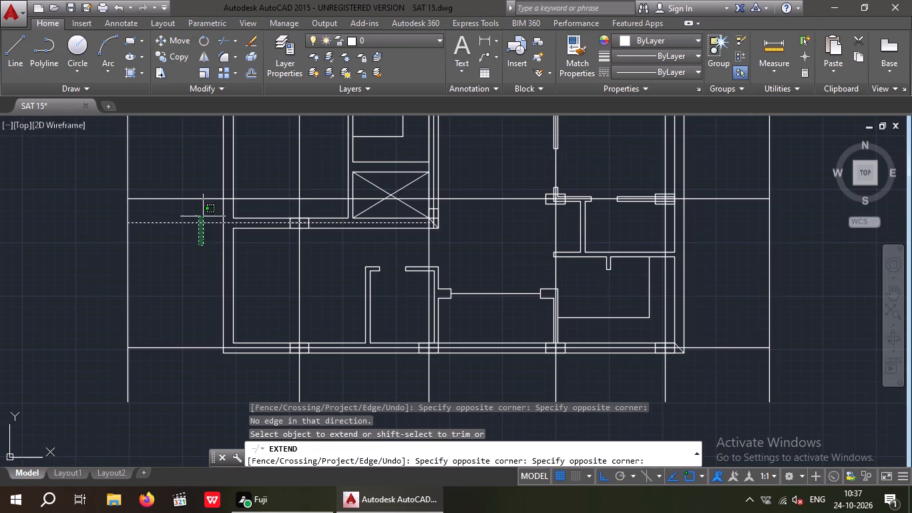
click(206, 216)
Extend the shaft wall's horizontal centreline east through the south-east rooms to the frame's east line.
scroll(401, 224, up, 2)
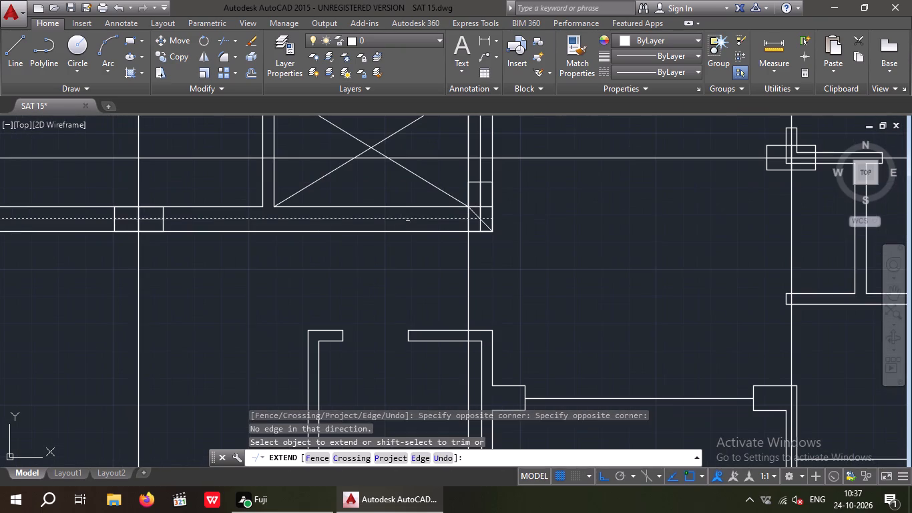
click(407, 219)
double_click(415, 221)
drag(660, 256, 643, 232)
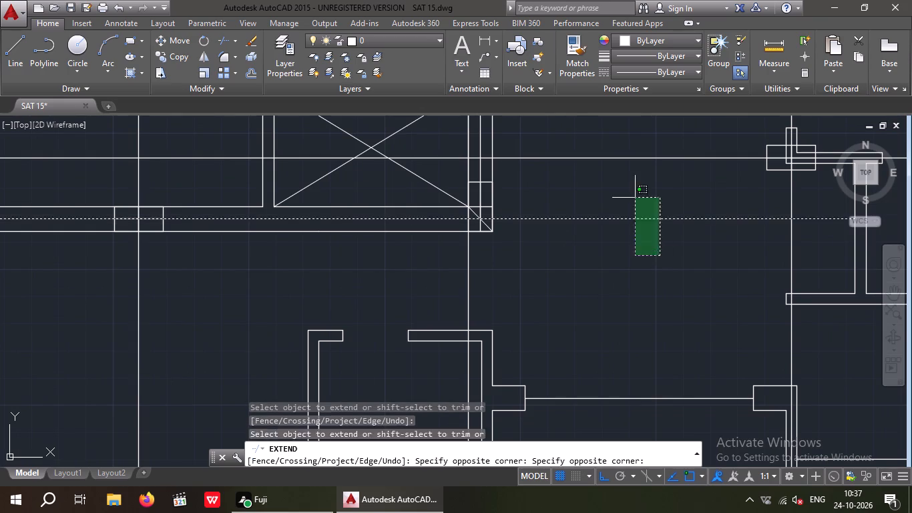
click(635, 198)
scroll(635, 198, down, 2)
drag(647, 222, 641, 216)
click(635, 192)
drag(650, 220, 647, 214)
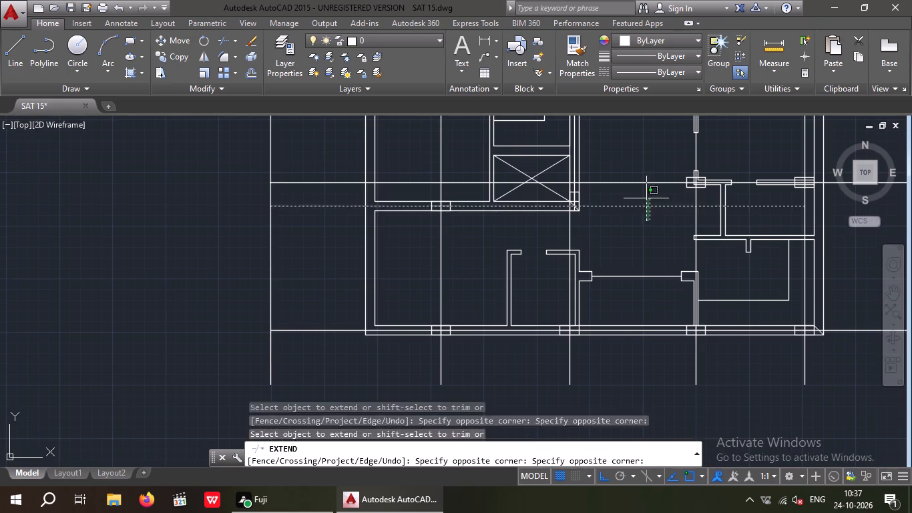
click(646, 197)
drag(657, 223, 650, 209)
click(646, 193)
scroll(645, 194, down, 1)
middle_drag(644, 194, 577, 207)
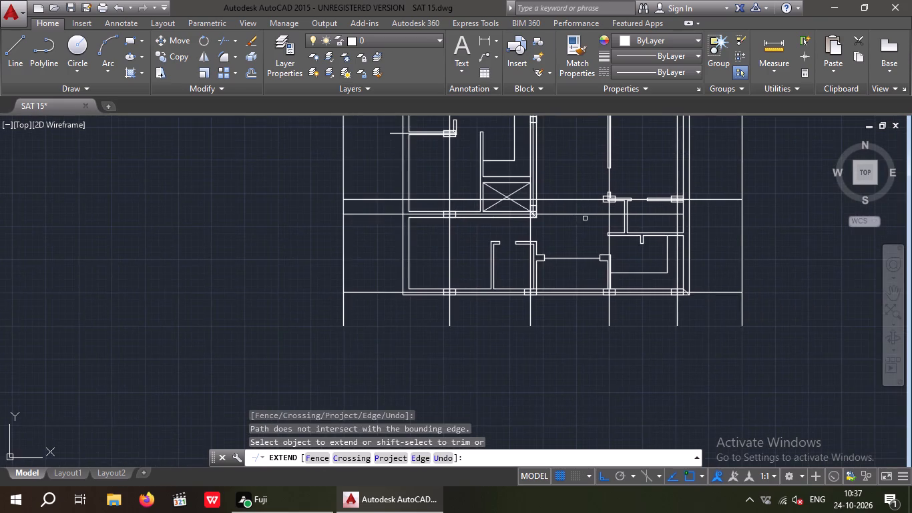
scroll(585, 218, up, 1)
drag(594, 224, 587, 220)
click(580, 202)
drag(602, 224, 594, 211)
click(592, 200)
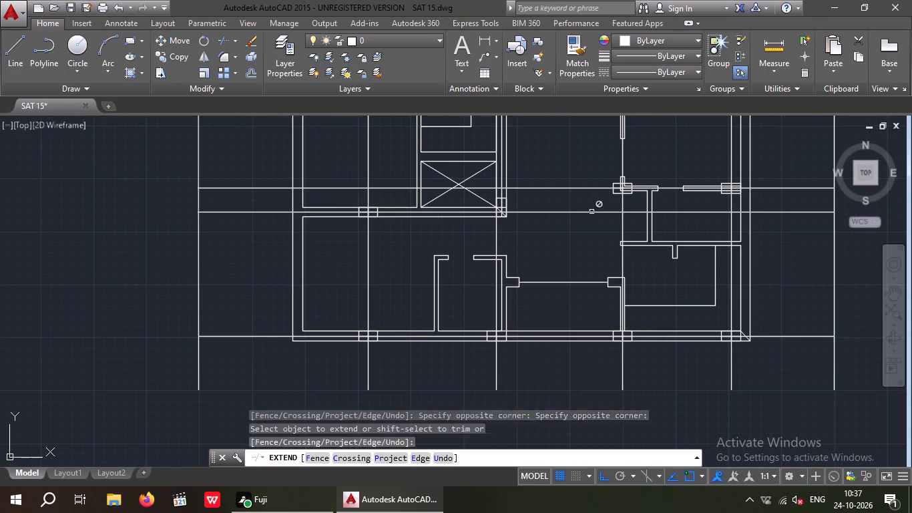
Extend the horizontal centreline of the short western partition north-west of the shaft west to the frame's west line.
middle_drag(590, 237, 566, 296)
scroll(590, 237, down, 1)
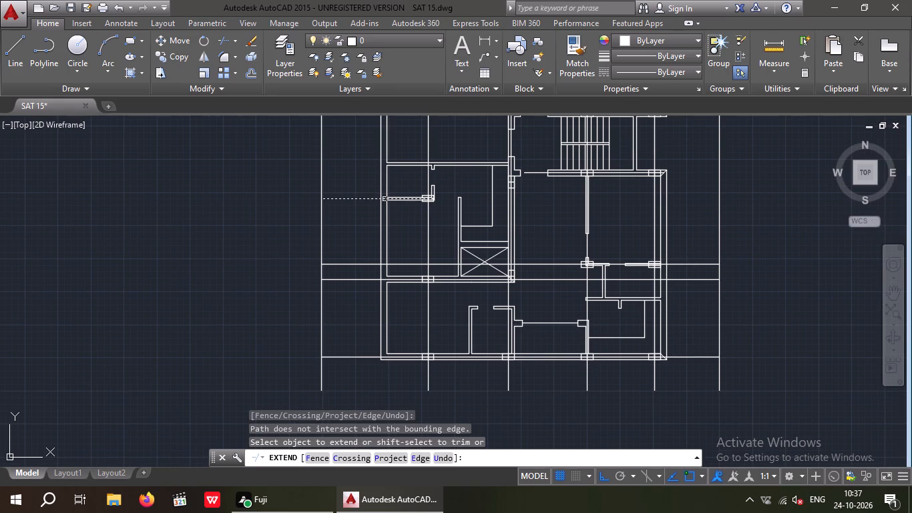
scroll(367, 198, up, 3)
drag(381, 223, 367, 209)
click(334, 166)
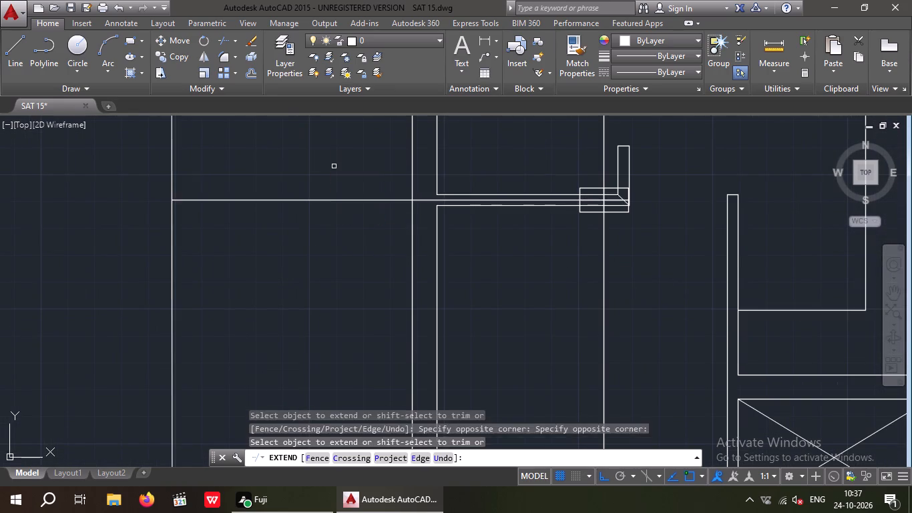
scroll(334, 168, down, 3)
drag(341, 195, 333, 179)
click(326, 140)
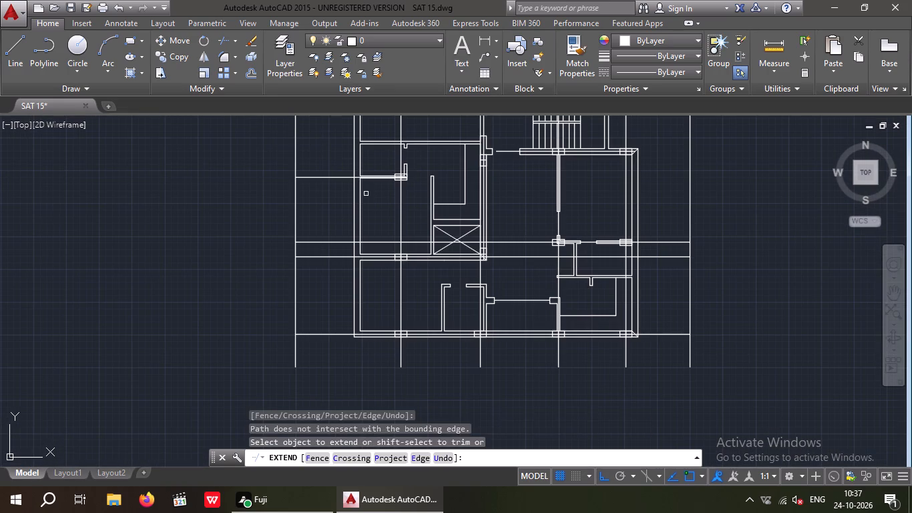
Extend the short western partition's centreline east across the western rooms and the central double wall to the partition south of the stairs.
scroll(366, 191, up, 3)
click(324, 156)
click(322, 137)
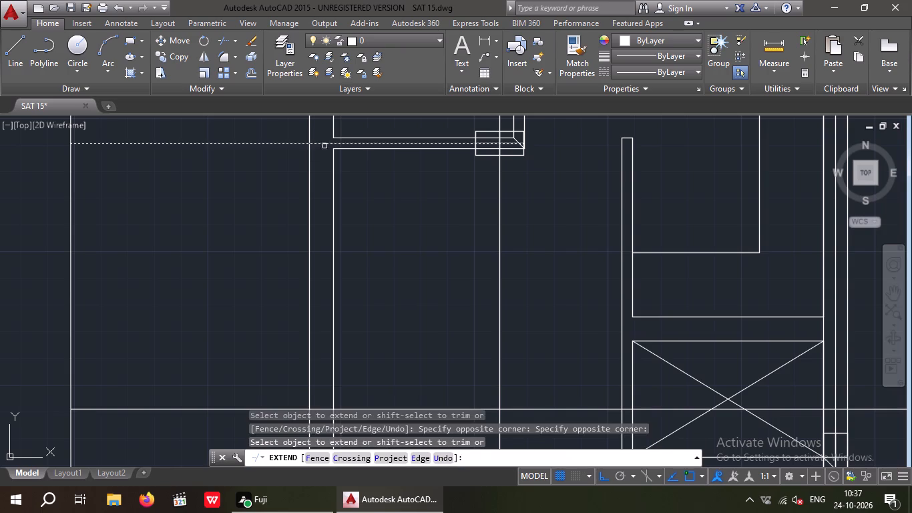
drag(322, 155, 320, 147)
click(321, 132)
click(425, 143)
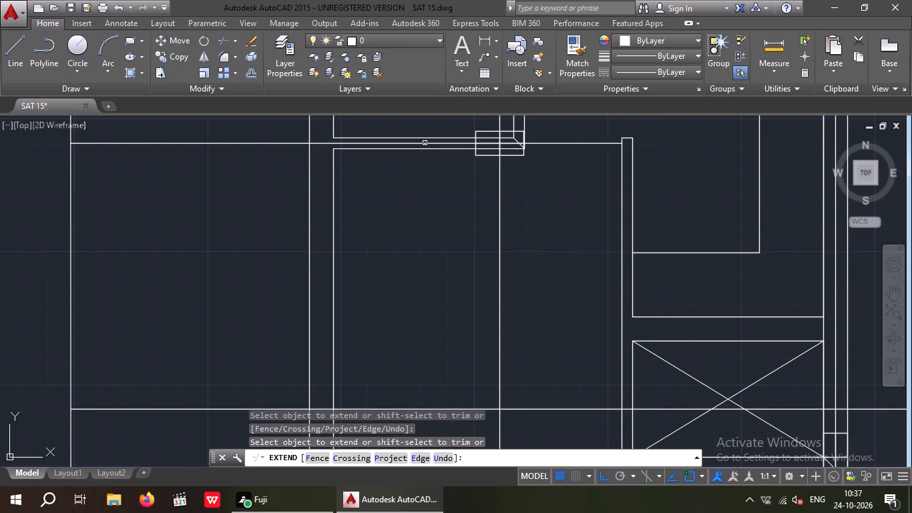
middle_drag(525, 210, 441, 266)
scroll(451, 255, down, 3)
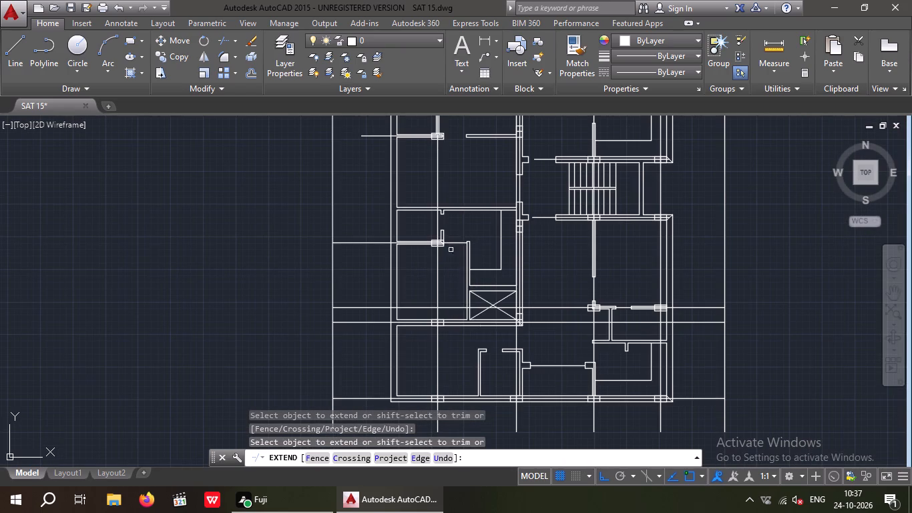
scroll(457, 246, up, 2)
drag(457, 252, 455, 236)
click(455, 200)
drag(463, 256, 463, 240)
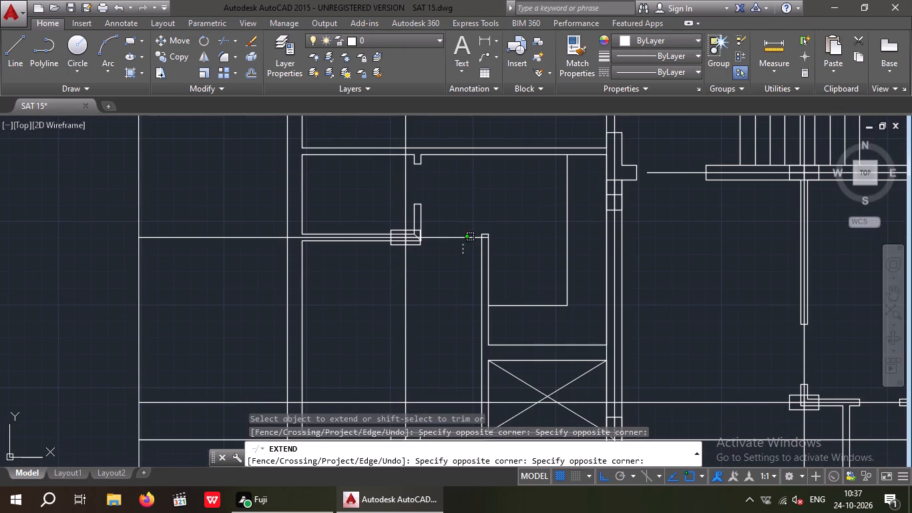
drag(463, 240, 463, 224)
click(467, 178)
drag(531, 254, 514, 206)
click(511, 178)
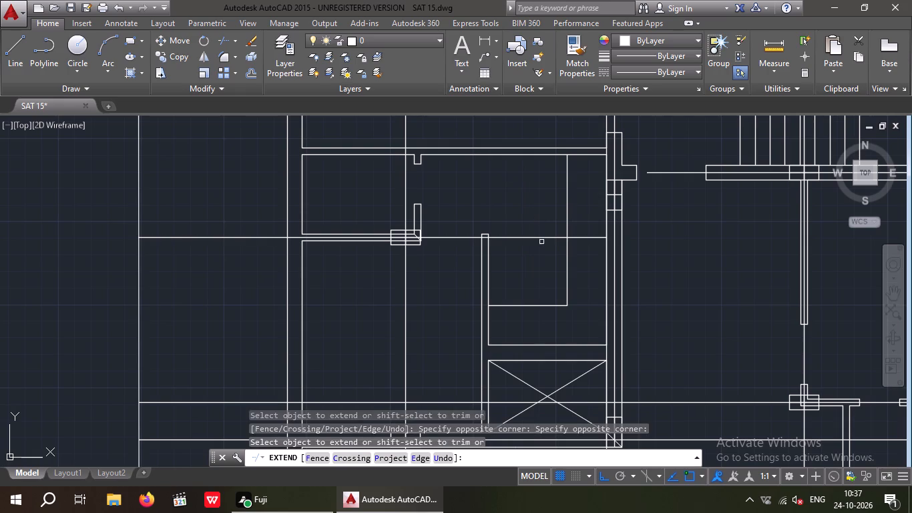
drag(541, 250, 523, 216)
click(524, 183)
drag(586, 253, 580, 198)
click(581, 182)
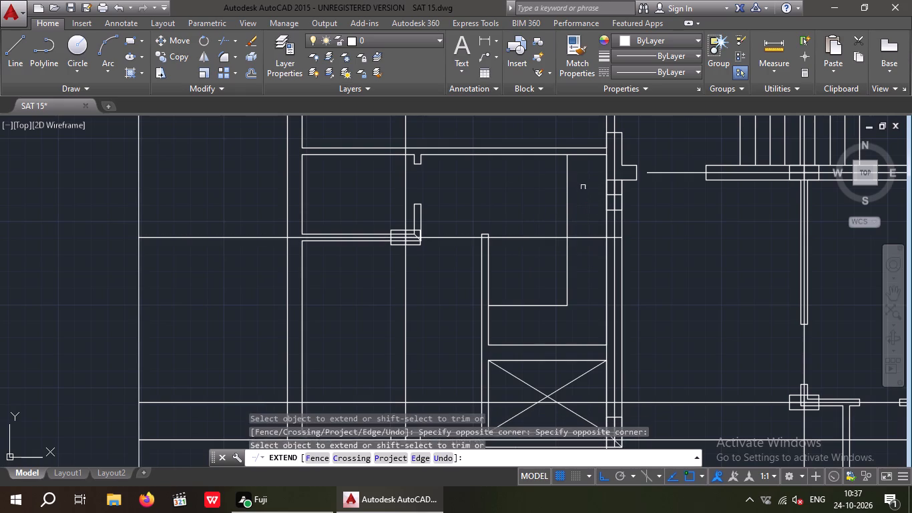
drag(586, 252, 580, 193)
click(580, 185)
Extend the same centreline onward through the room south of the stairs to the frame's east line.
drag(726, 275, 702, 242)
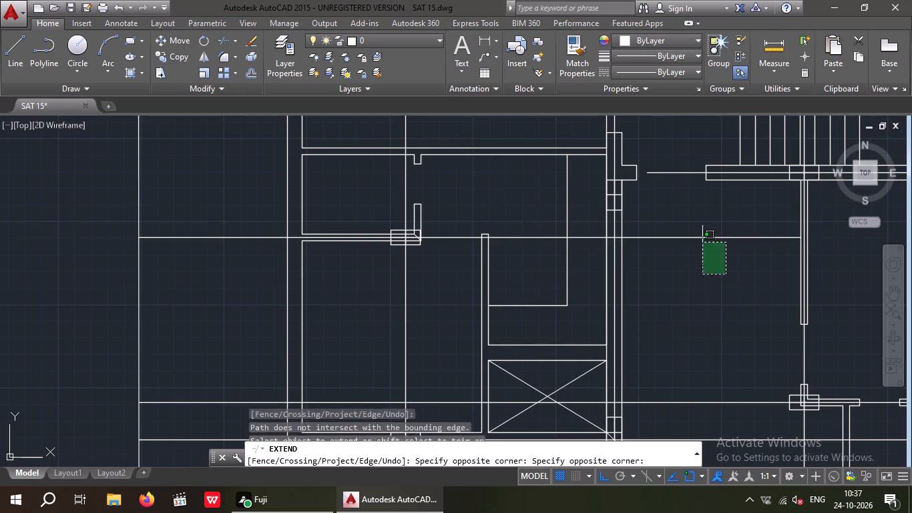
drag(702, 242, 696, 213)
click(697, 196)
scroll(696, 210, down, 2)
middle_drag(694, 216, 547, 221)
scroll(572, 247, up, 2)
drag(578, 246, 556, 218)
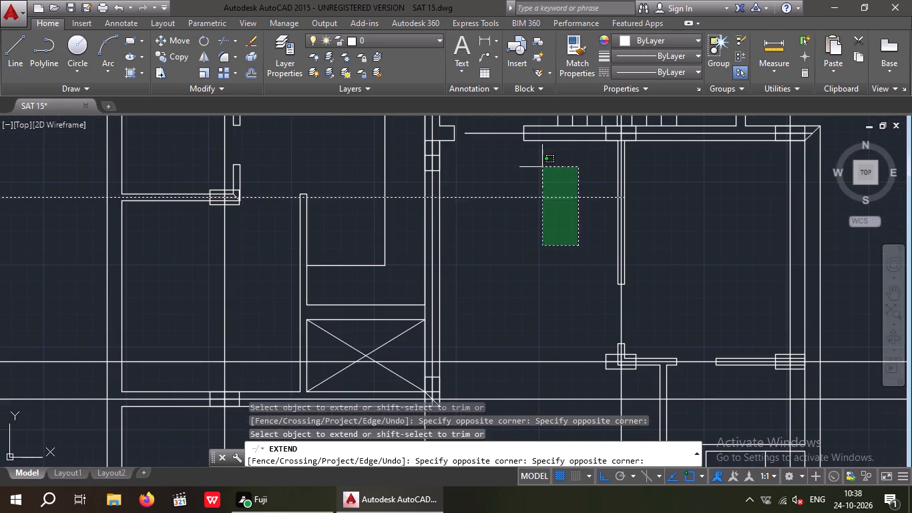
click(542, 167)
scroll(548, 188, down, 2)
drag(546, 206, 543, 198)
click(541, 166)
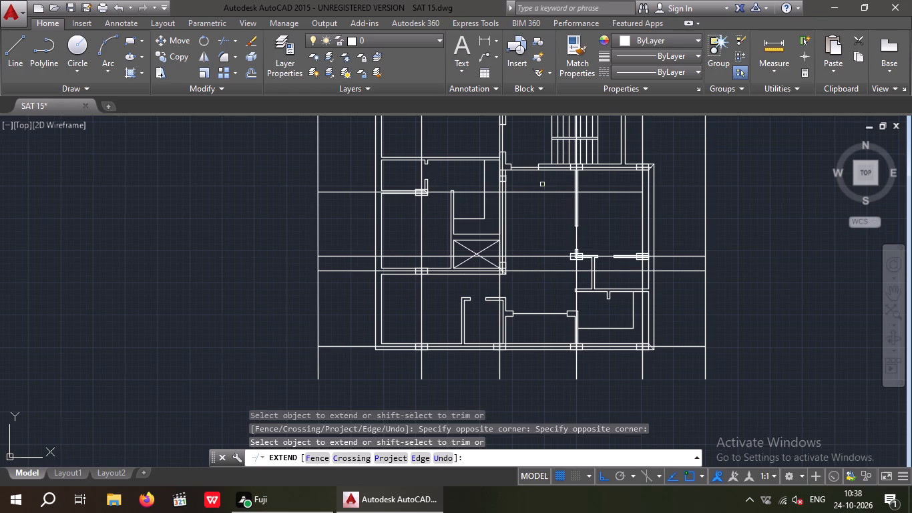
scroll(553, 201, up, 2)
drag(553, 201, 546, 192)
click(535, 144)
scroll(541, 148, down, 2)
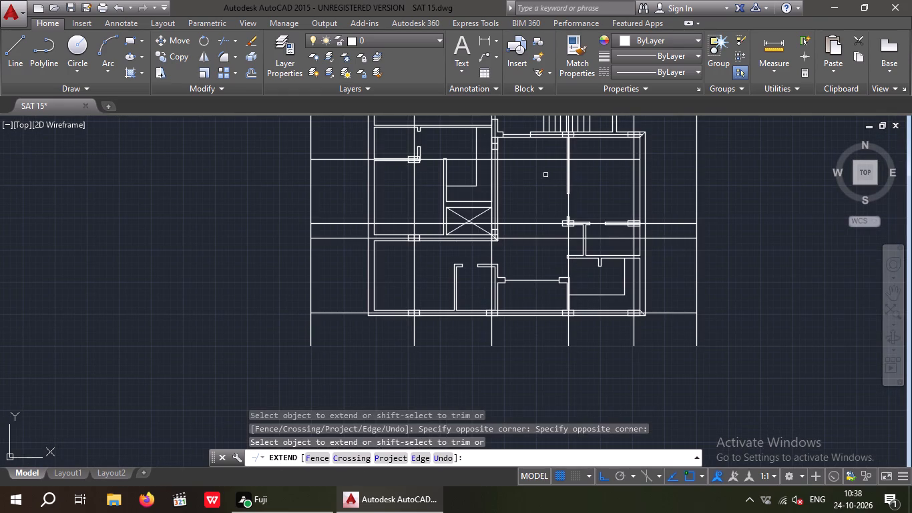
click(546, 168)
click(541, 148)
drag(546, 174, 545, 160)
click(545, 152)
click(548, 176)
middle_click(547, 173)
click(520, 190)
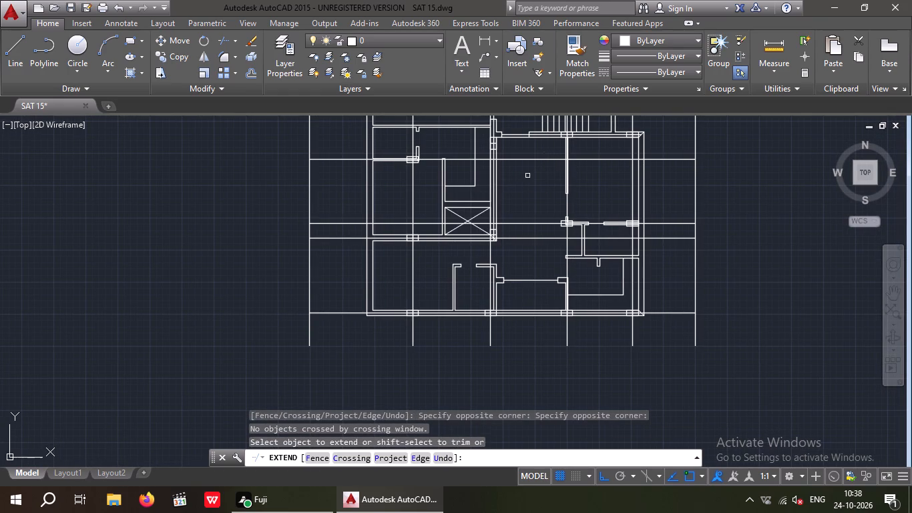
Draw a horizontal boundary line across the north ends of the vertical centrelines, from the frame's west line past its east line.
middle_drag(521, 186, 515, 200)
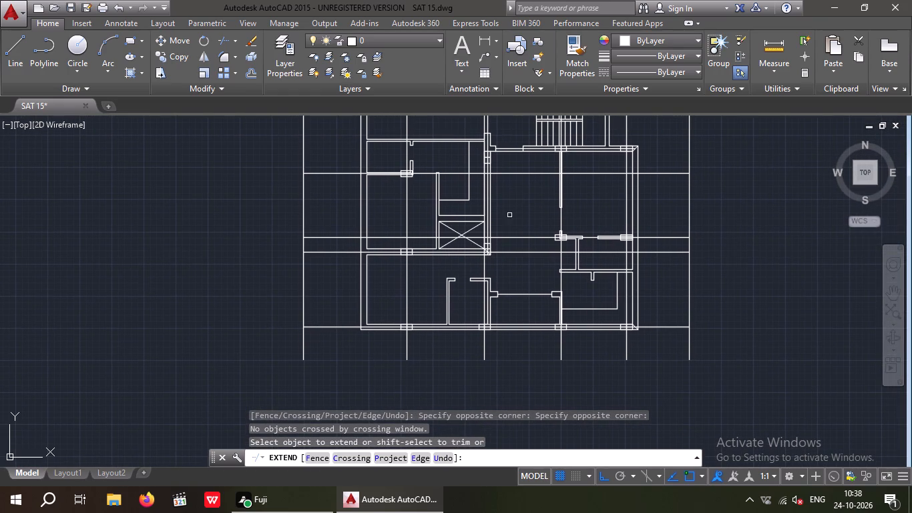
middle_drag(507, 204, 484, 238)
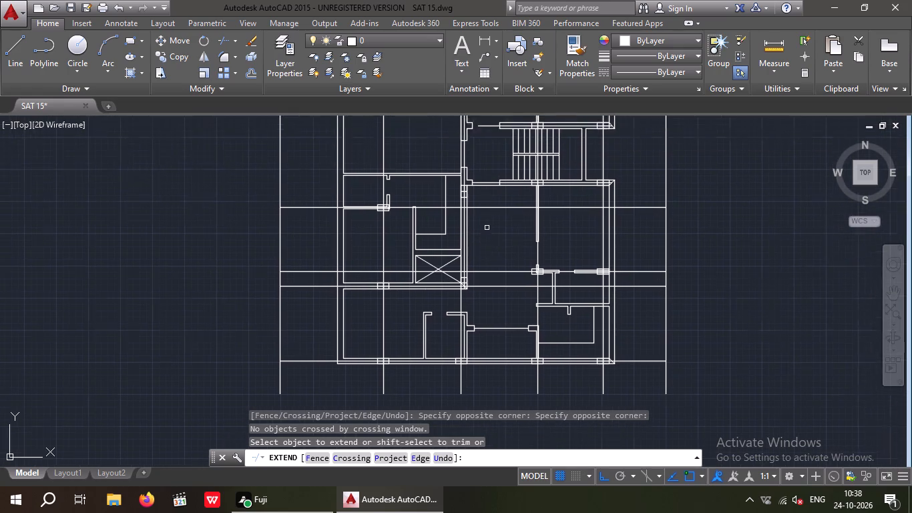
scroll(487, 228, down, 3)
scroll(487, 227, up, 2)
middle_drag(482, 235, 449, 312)
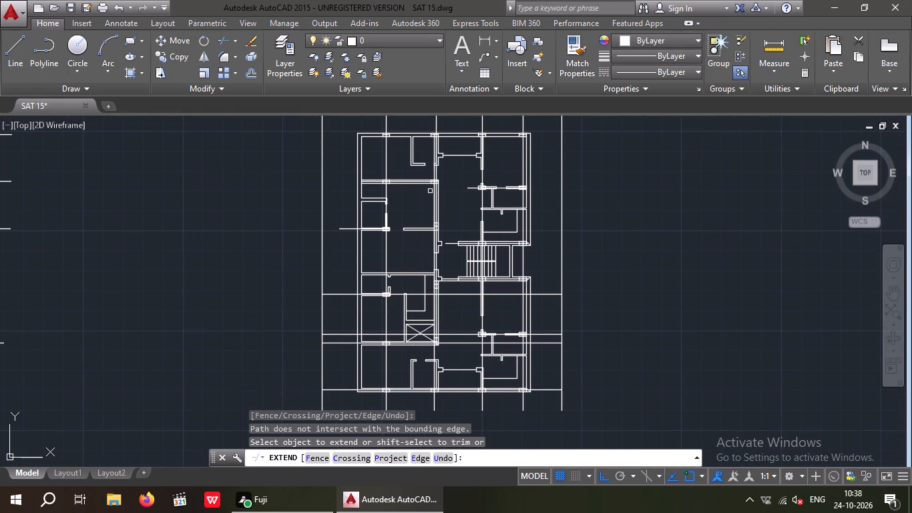
scroll(433, 134, up, 2)
middle_drag(417, 165, 412, 181)
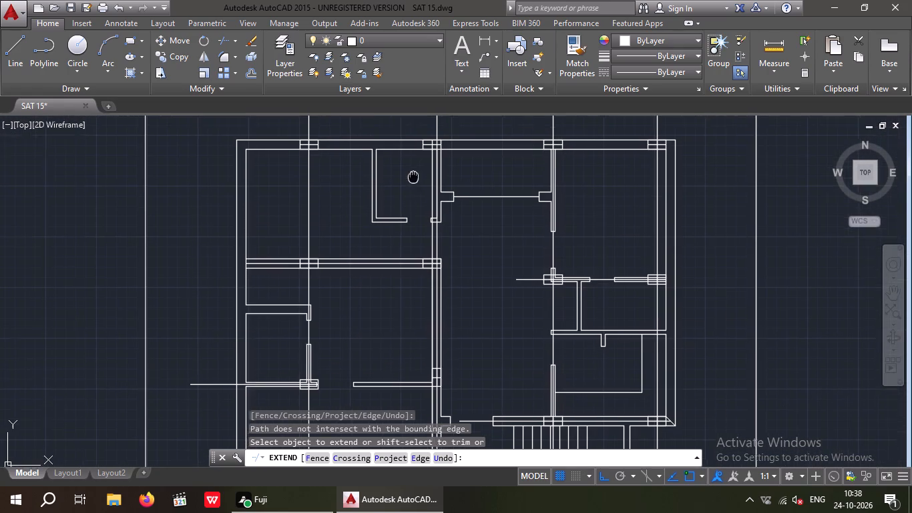
middle_drag(412, 181, 372, 287)
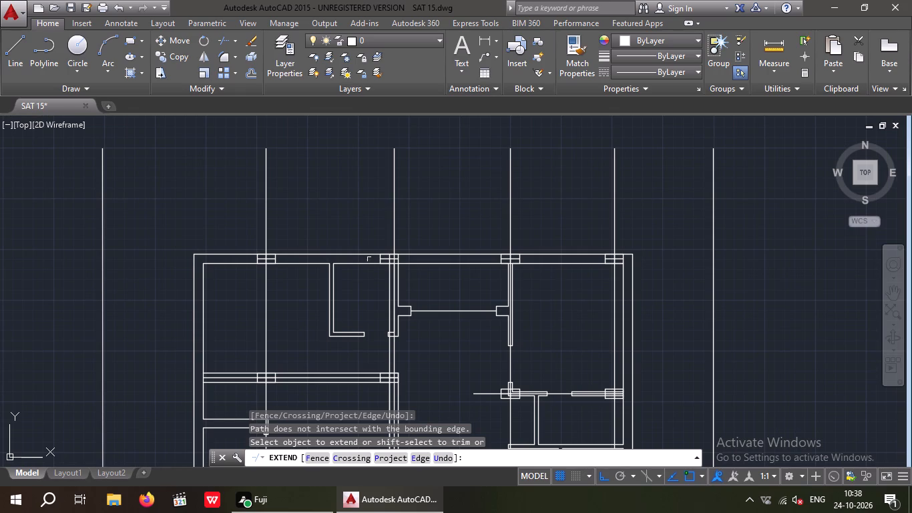
key(Escape)
key(Escape)
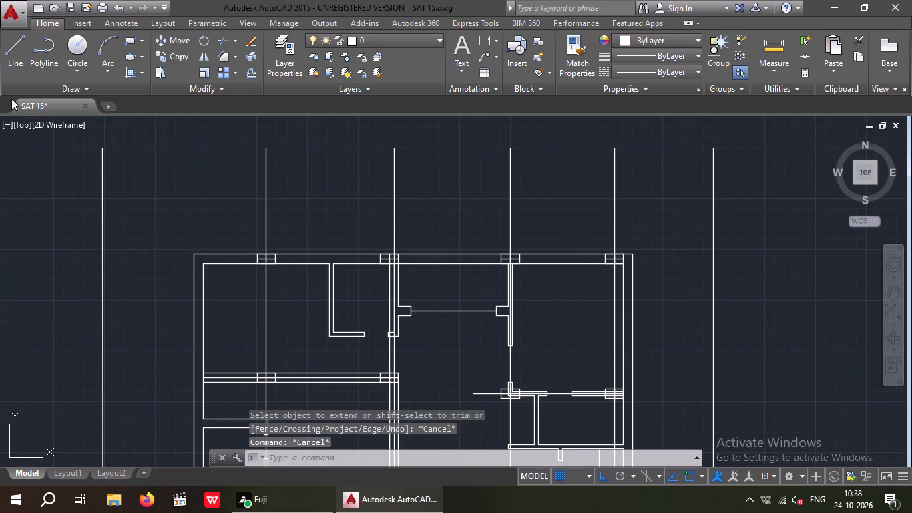
click(13, 42)
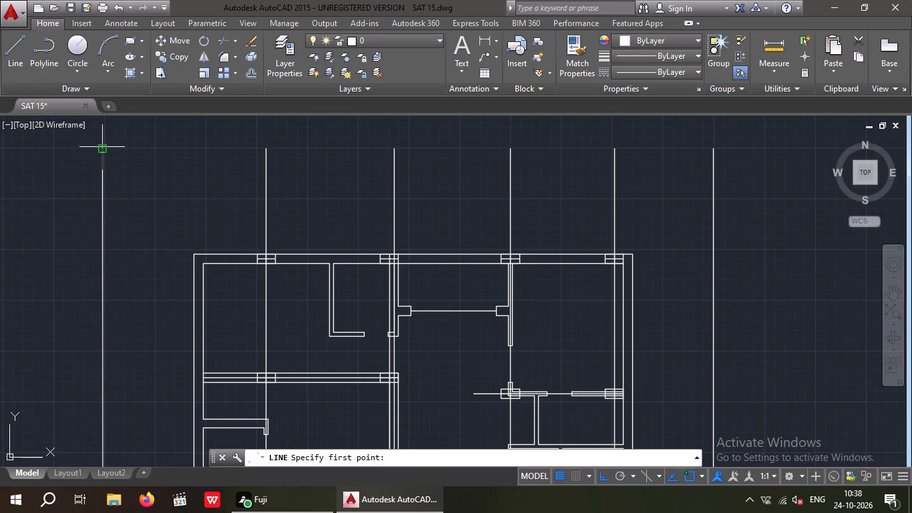
click(102, 147)
click(753, 144)
key(Escape)
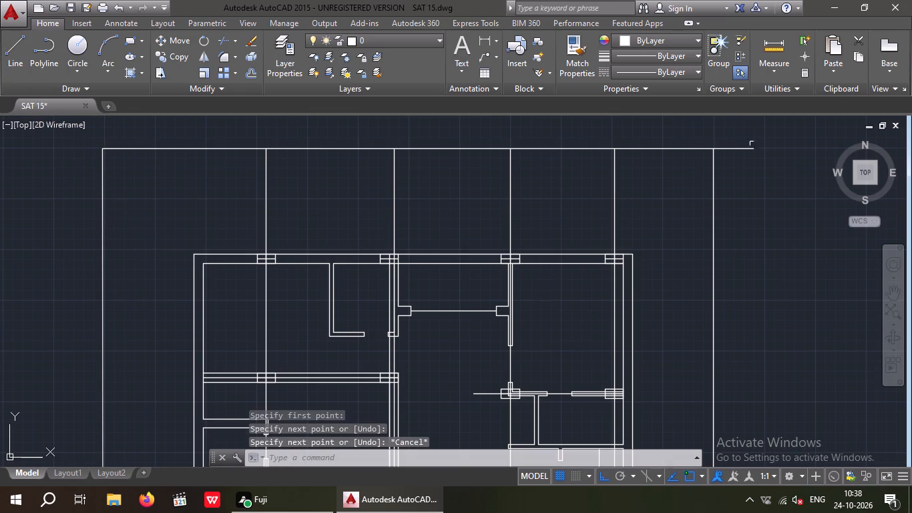
key(Escape)
key(Escape)
key(Escape)
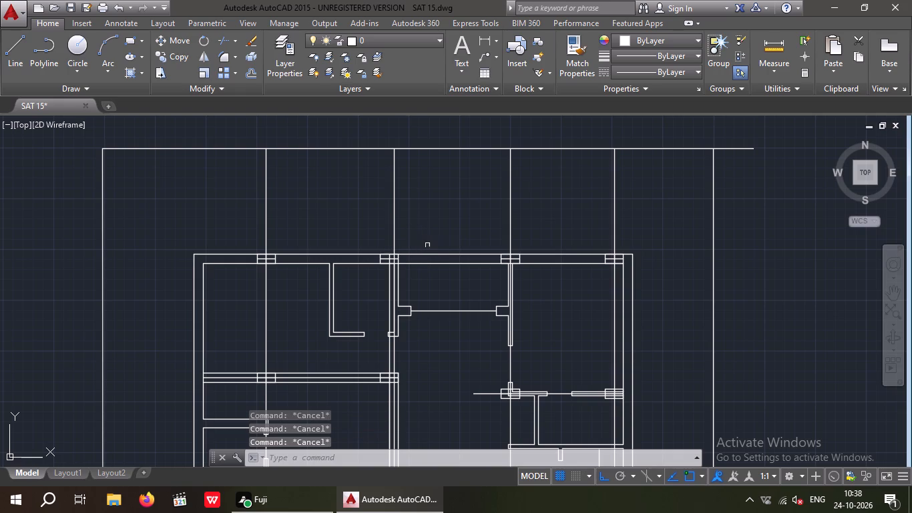
Extend the central double wall's vertical centreline north through the outer wall to the new boundary line.
key(e)
key(x)
key(space)
key(space)
scroll(387, 280, up, 2)
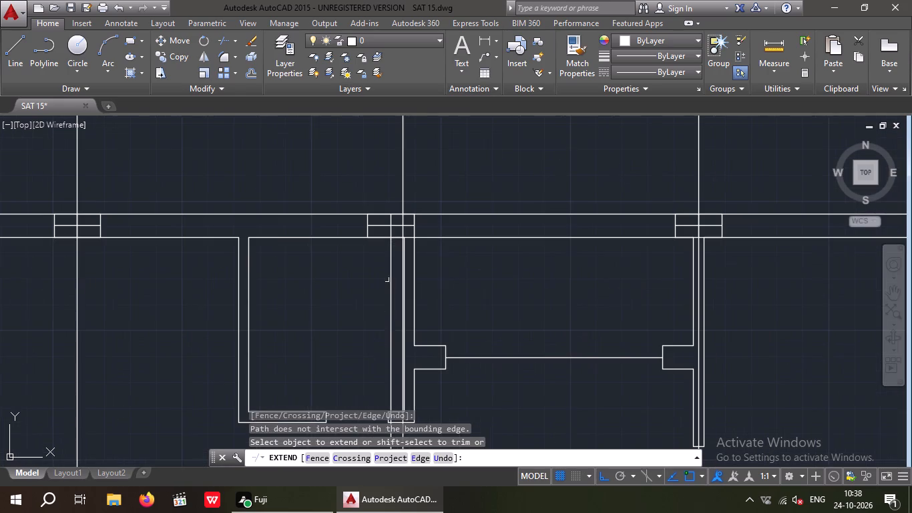
click(392, 271)
double_click(390, 263)
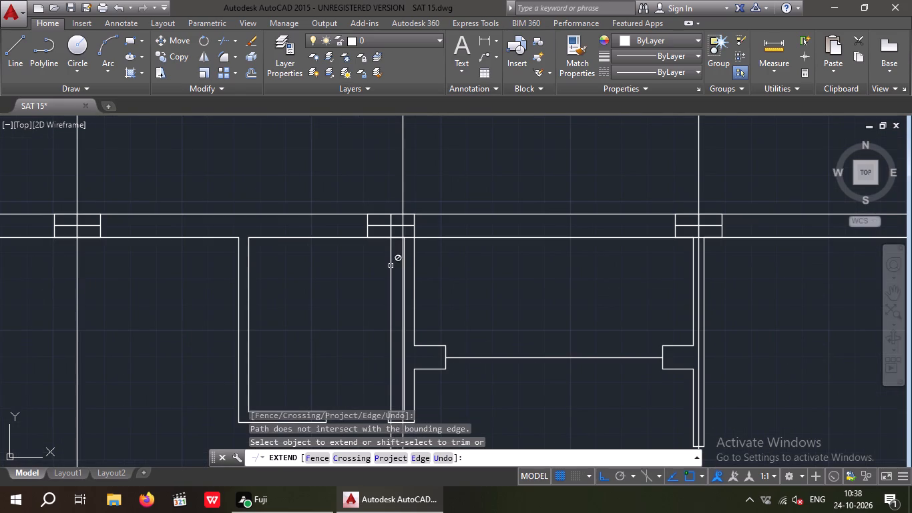
scroll(391, 267, down, 2)
click(391, 265)
Extend the central double wall's centreline south past the shaft's corner and the door partition to the south wall's inner face.
scroll(351, 256, down, 2)
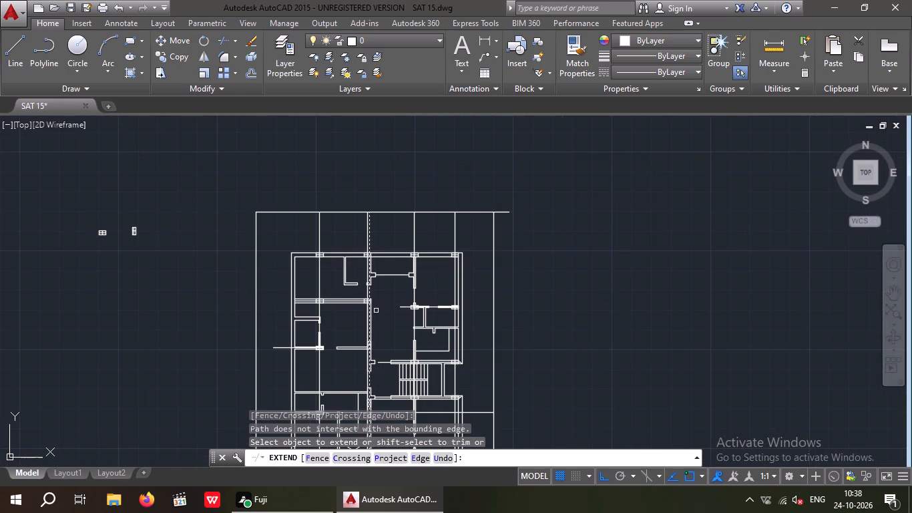
middle_drag(376, 341, 378, 242)
middle_drag(367, 366, 365, 273)
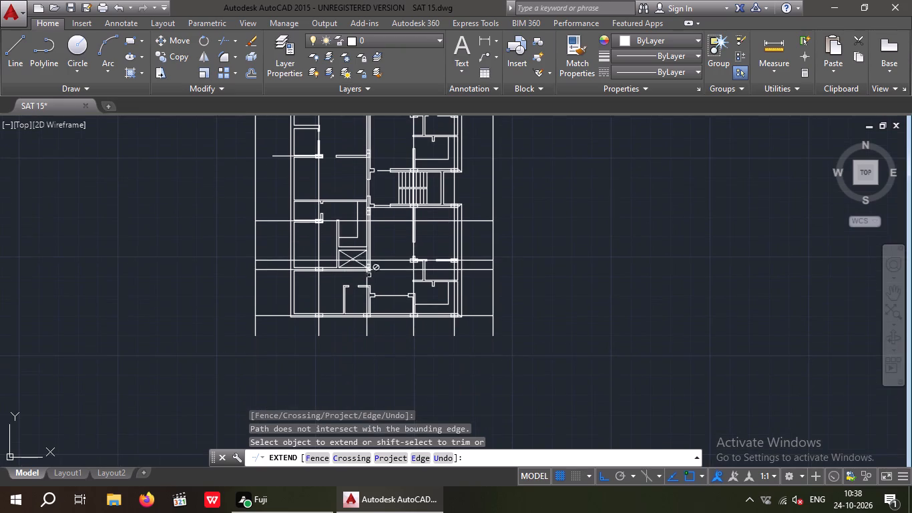
scroll(371, 267, up, 4)
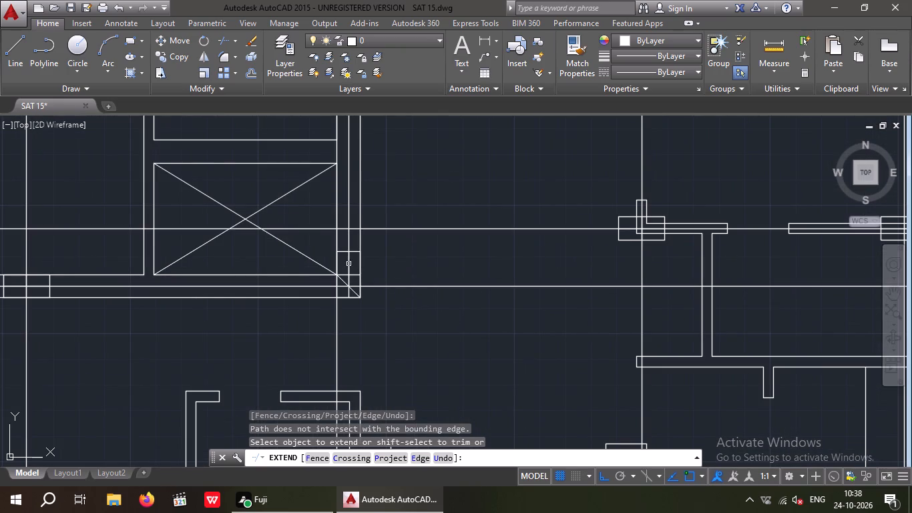
double_click(349, 263)
click(349, 263)
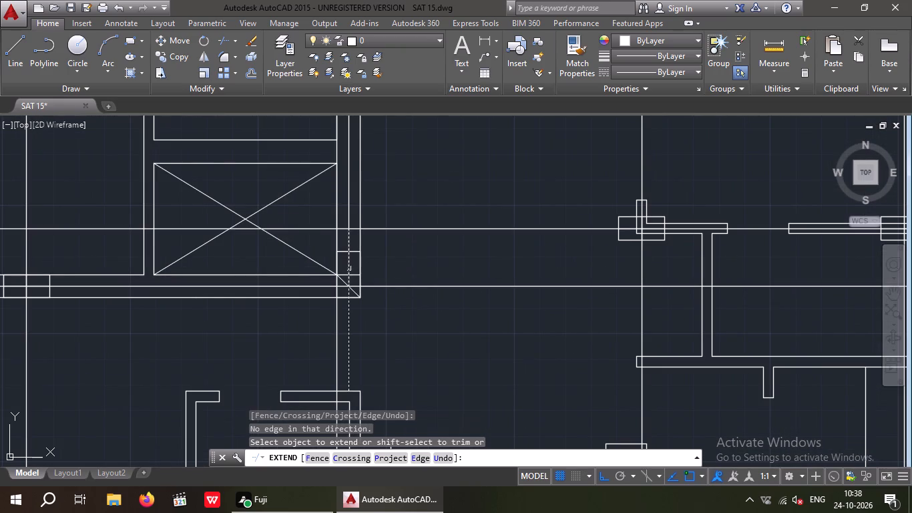
click(349, 267)
scroll(348, 263, down, 2)
scroll(349, 309, up, 1)
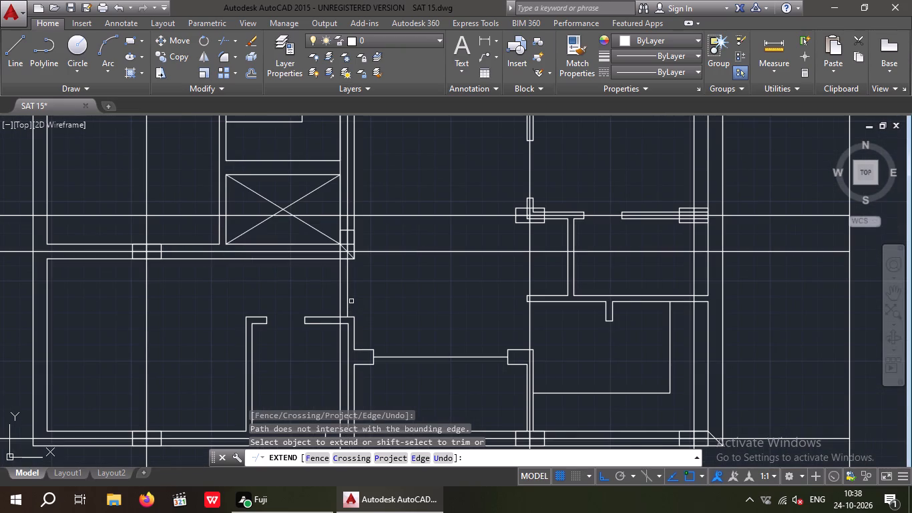
triple_click(347, 301)
click(347, 298)
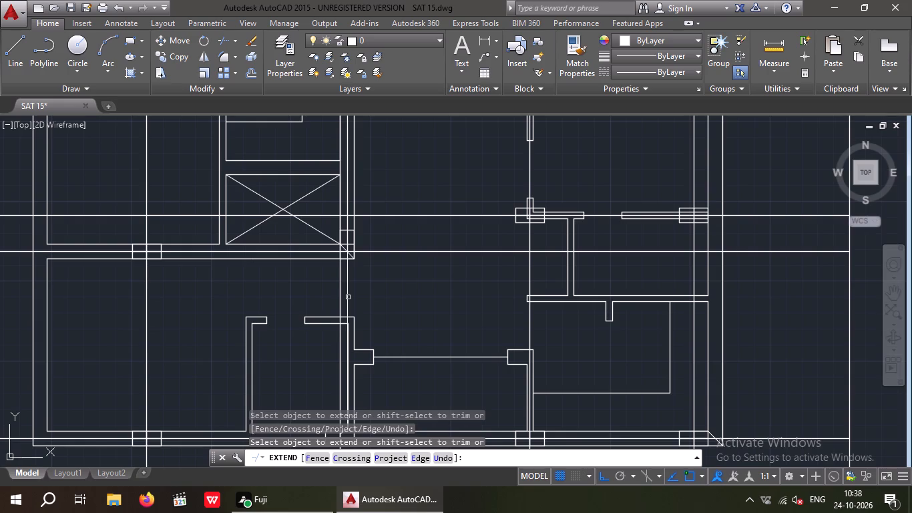
Extend the same centreline through the column in the south wall to the wall's outer face.
middle_drag(348, 295, 355, 228)
click(351, 212)
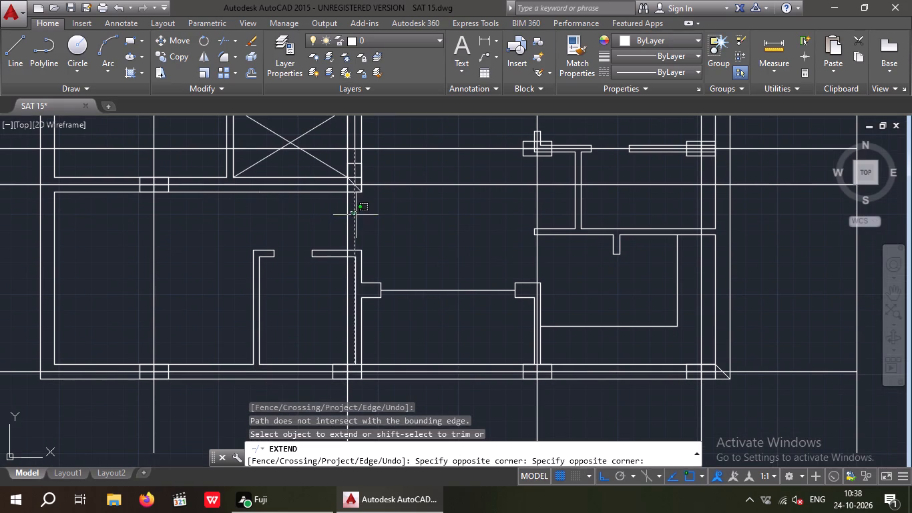
click(356, 222)
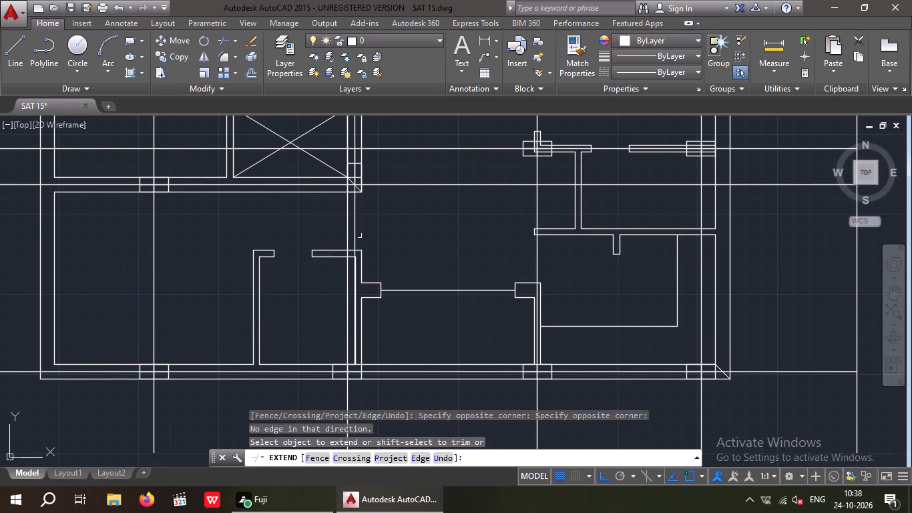
triple_click(355, 223)
click(356, 224)
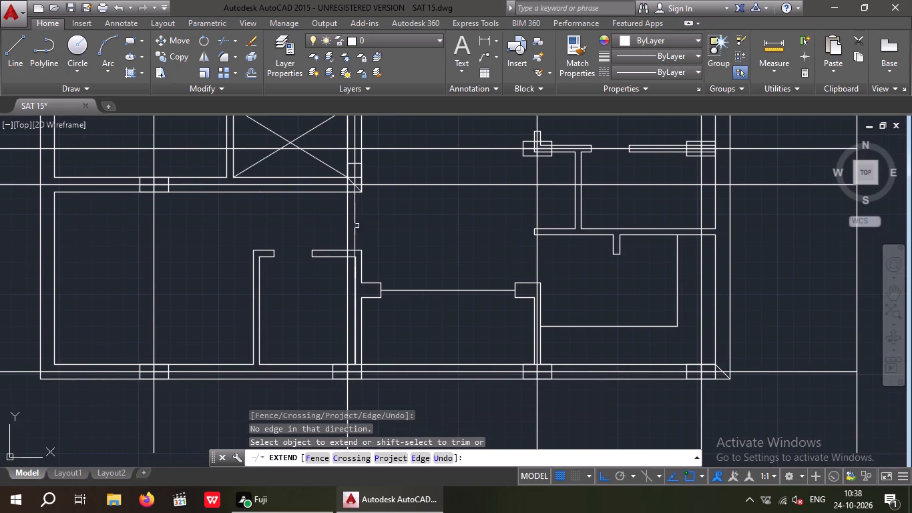
click(355, 226)
scroll(353, 226, down, 2)
click(353, 226)
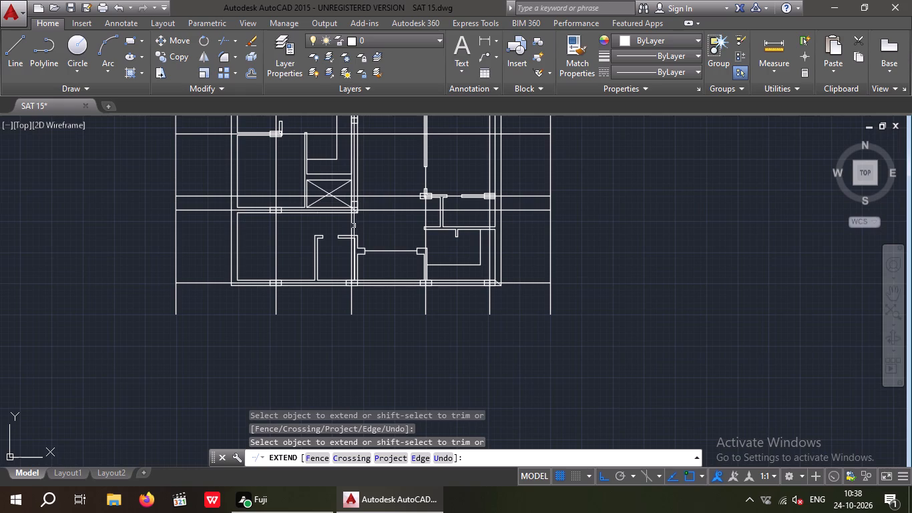
click(353, 226)
scroll(352, 281, up, 6)
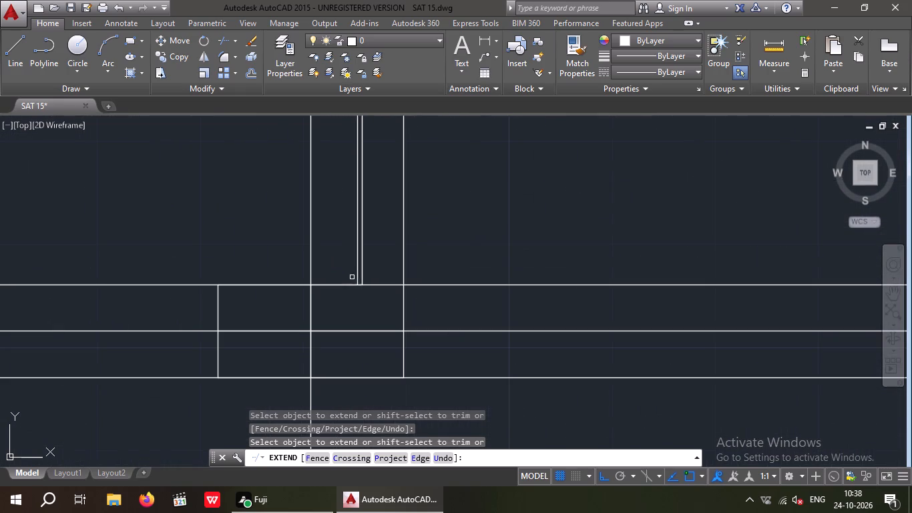
click(358, 270)
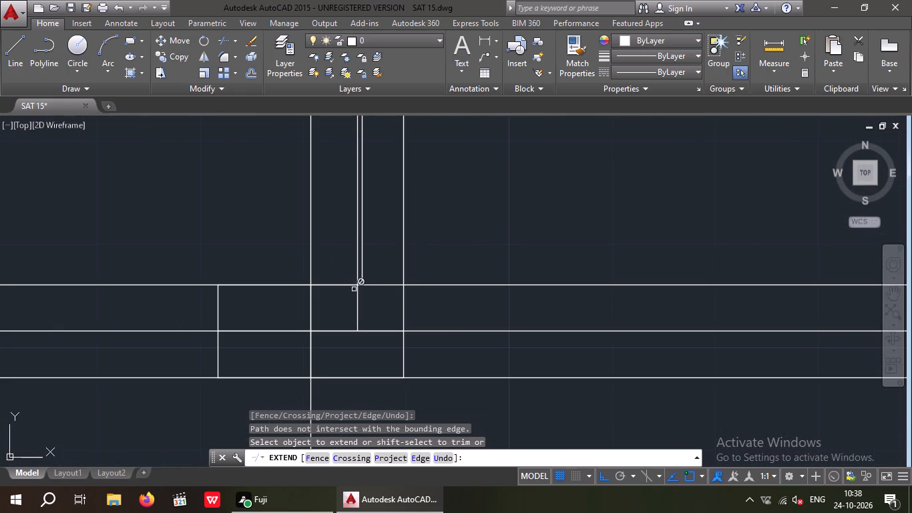
click(357, 303)
scroll(354, 308, down, 3)
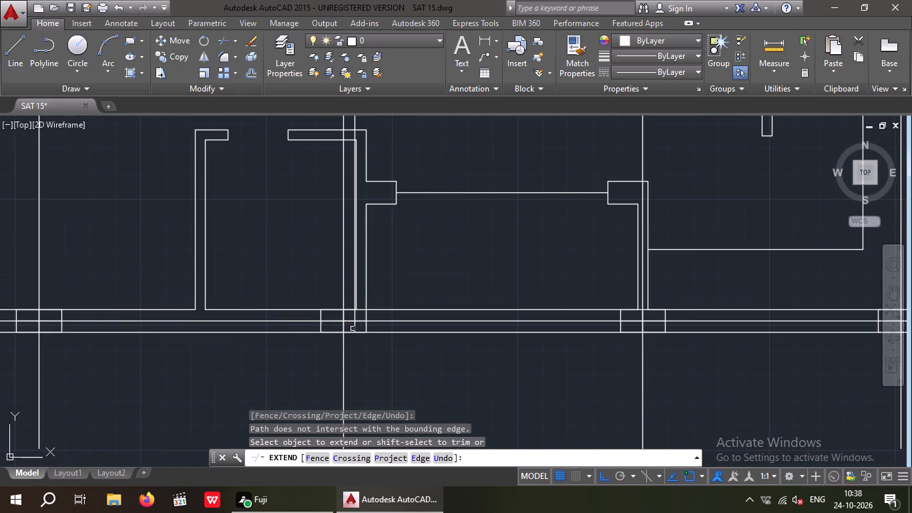
middle_drag(355, 344, 348, 289)
scroll(351, 293, up, 1)
scroll(354, 293, down, 1)
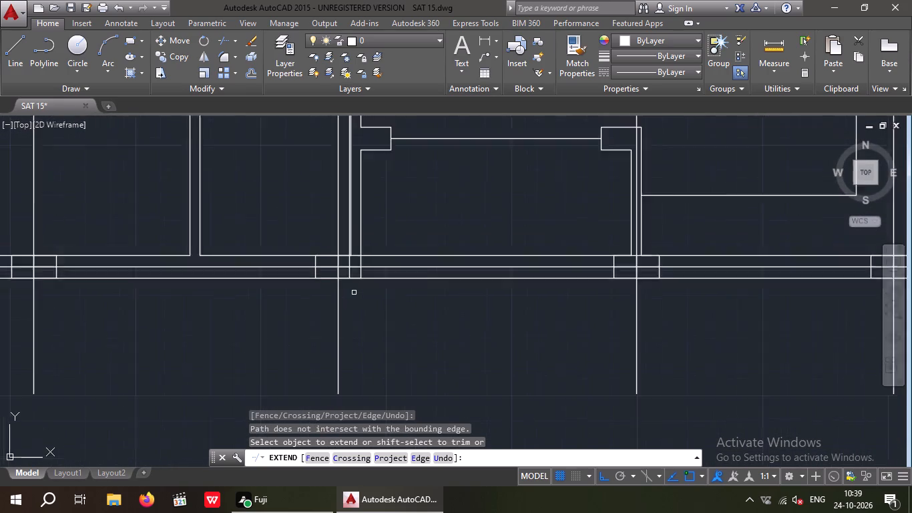
scroll(354, 293, down, 2)
key(Escape)
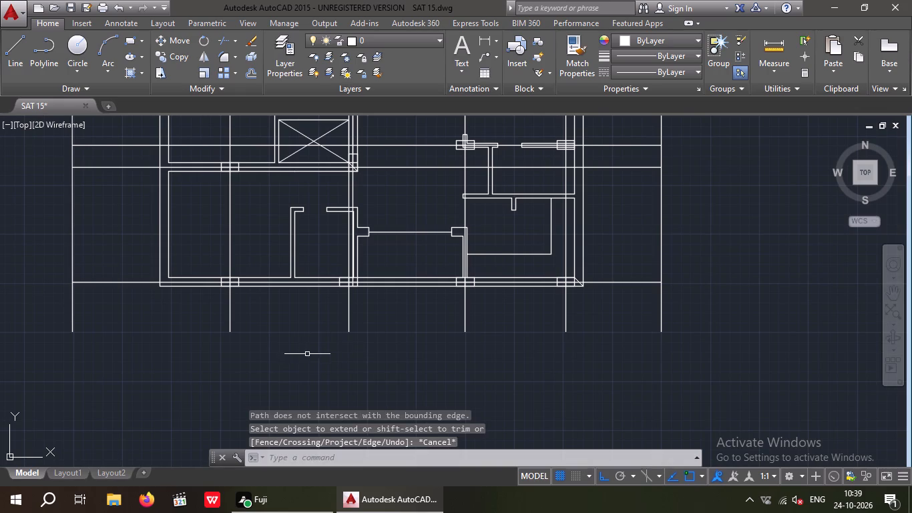
Draw a short horizontal boundary line east from the south end of the neighbouring vertical line below the south wall.
key(l)
key(space)
drag(349, 333, 359, 337)
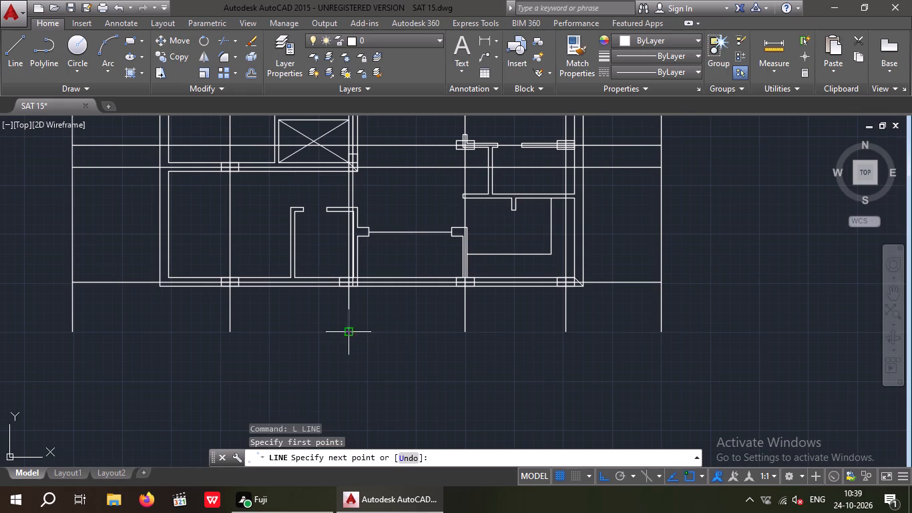
drag(359, 337, 385, 339)
click(424, 335)
key(Escape)
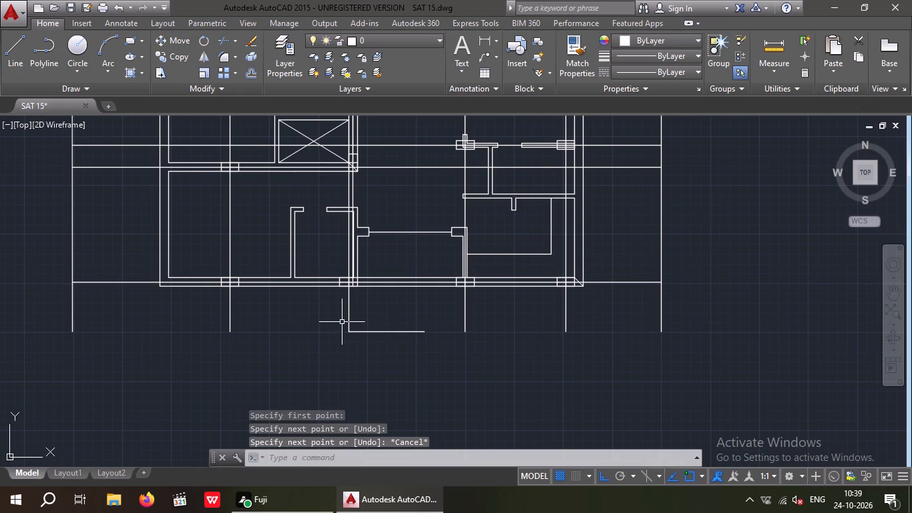
Extend the central double wall's centreline south from the outer wall to the short boundary line.
key(e)
key(x)
key(space)
key(space)
scroll(354, 297, up, 3)
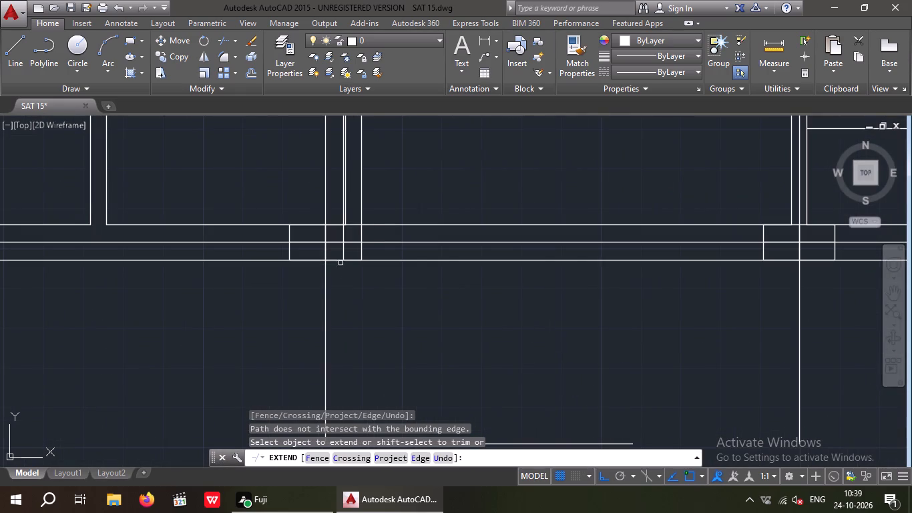
click(342, 253)
scroll(341, 256, down, 1)
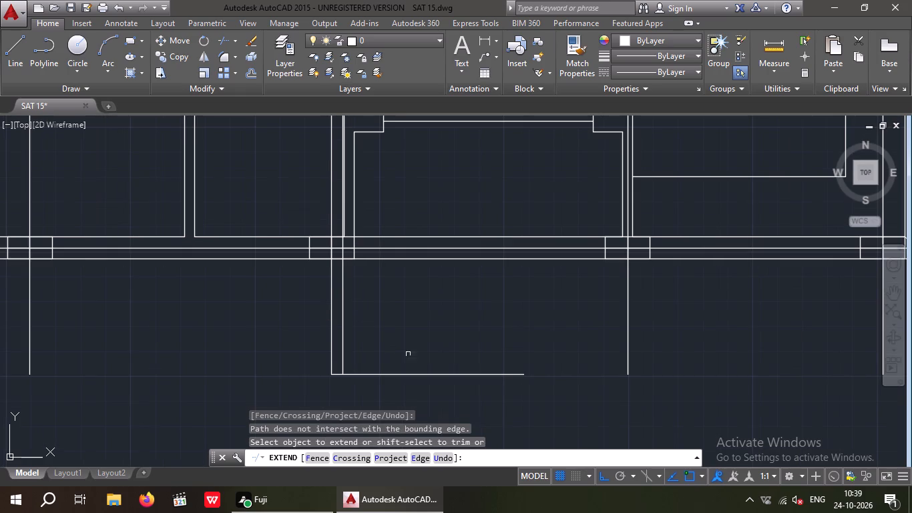
key(Escape)
Delete both horizontal boundary lines, the short one south of the plan and the long one north of it.
drag(501, 413, 455, 351)
click(447, 312)
key(Delete)
scroll(445, 310, down, 5)
middle_drag(446, 320, 409, 444)
scroll(414, 306, down, 2)
scroll(400, 234, up, 4)
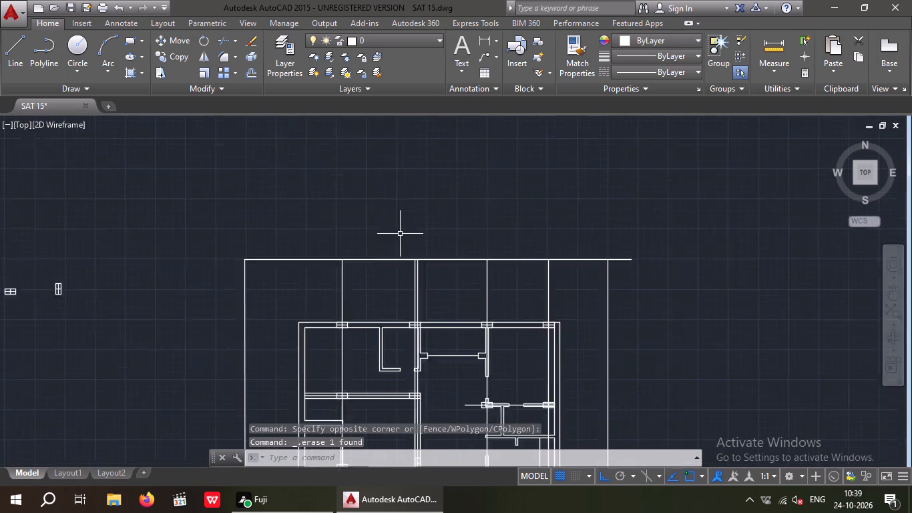
drag(387, 303, 357, 242)
click(354, 223)
key(Delete)
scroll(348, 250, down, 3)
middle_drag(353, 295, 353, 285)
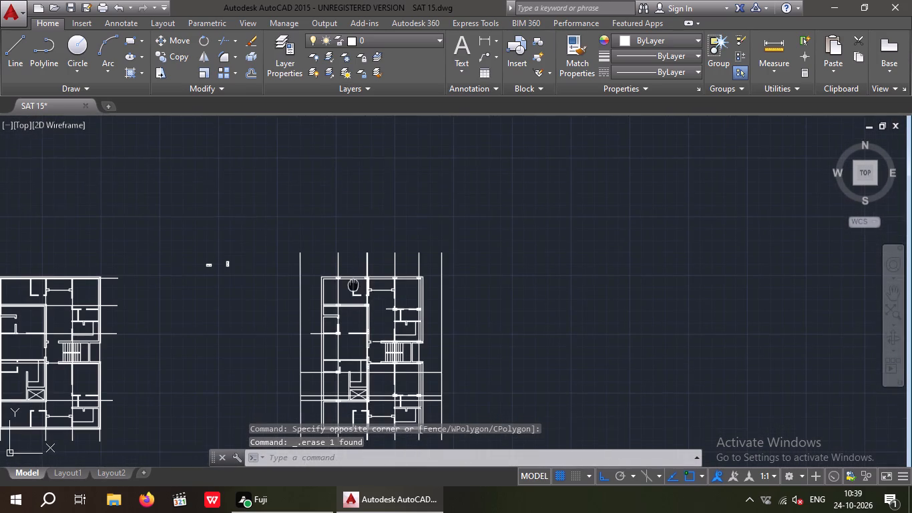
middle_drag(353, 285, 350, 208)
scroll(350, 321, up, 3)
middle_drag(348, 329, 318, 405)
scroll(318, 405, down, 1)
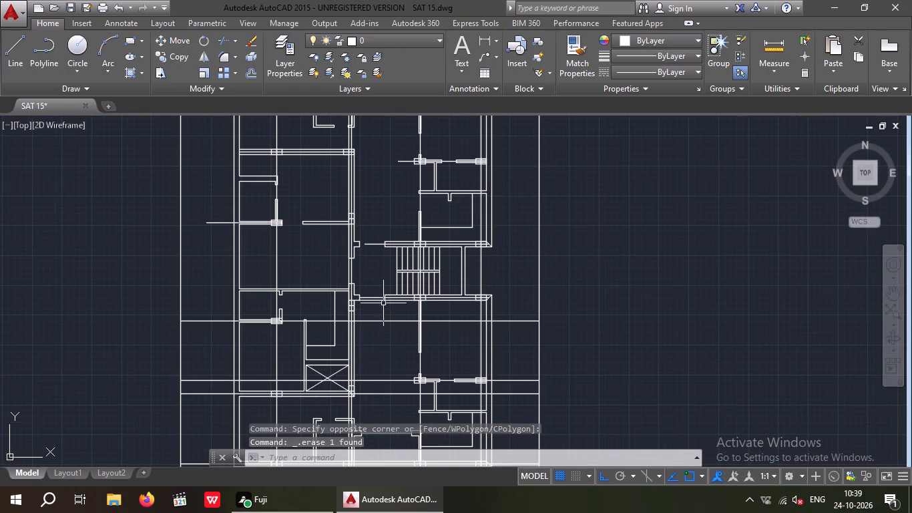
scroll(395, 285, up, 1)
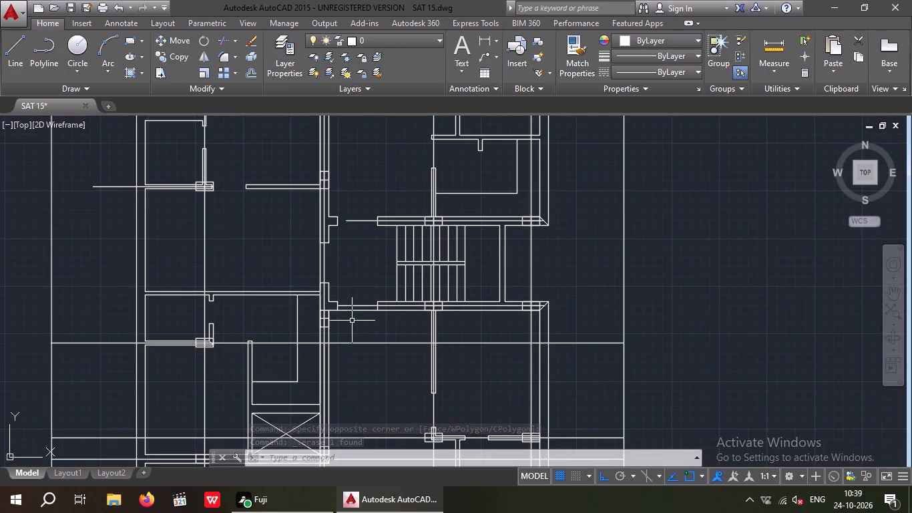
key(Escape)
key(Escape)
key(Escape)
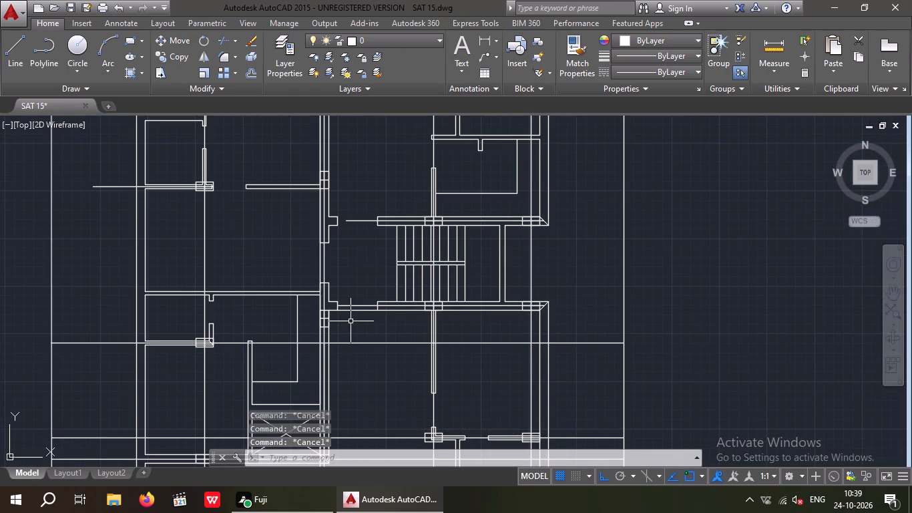
Extend the centreline of the staircase's south wall east to the eastern frame line.
key(e)
key(x)
key(space)
key(space)
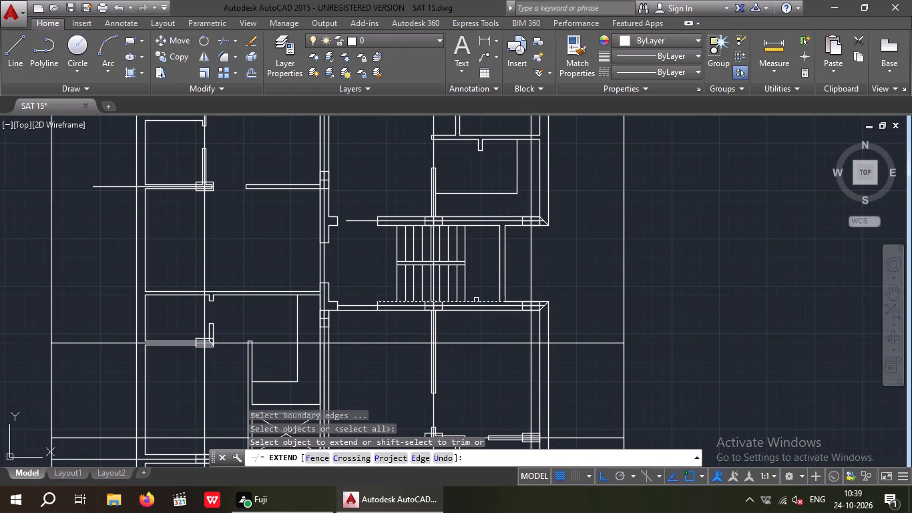
scroll(538, 304, up, 2)
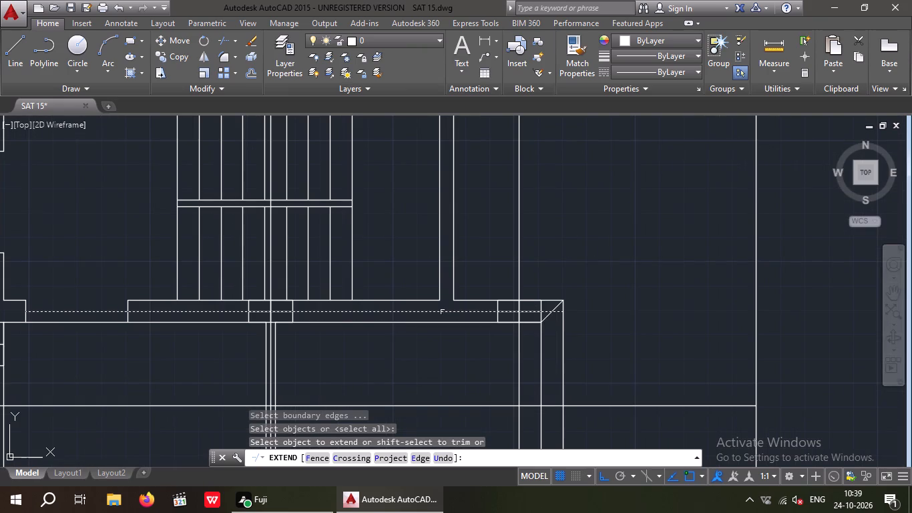
click(443, 311)
click(455, 312)
scroll(455, 312, down, 2)
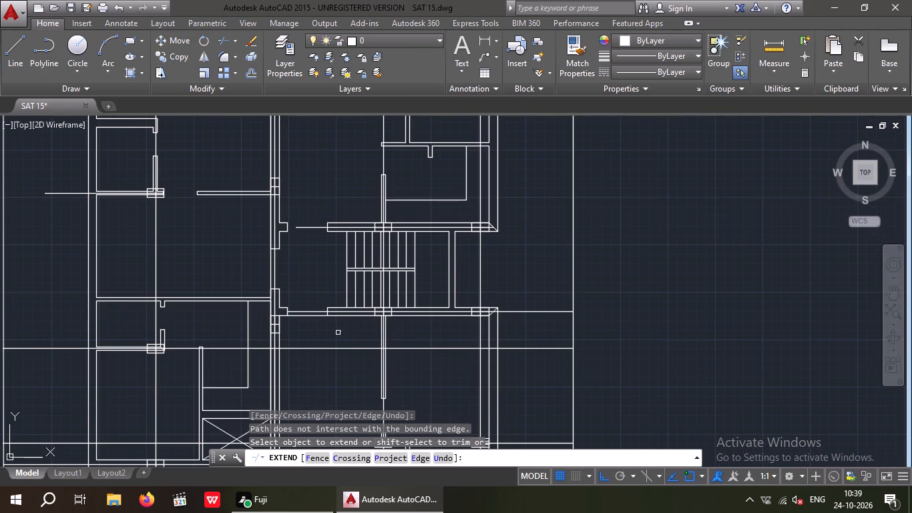
Extend the same south staircase wall centreline west across the plan to the western frame line.
scroll(307, 311, up, 1)
click(306, 313)
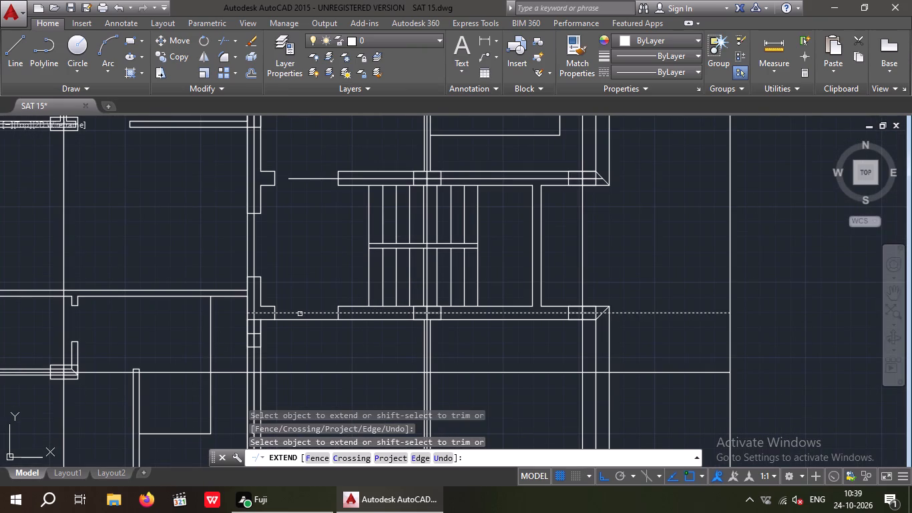
click(300, 314)
click(297, 313)
click(230, 314)
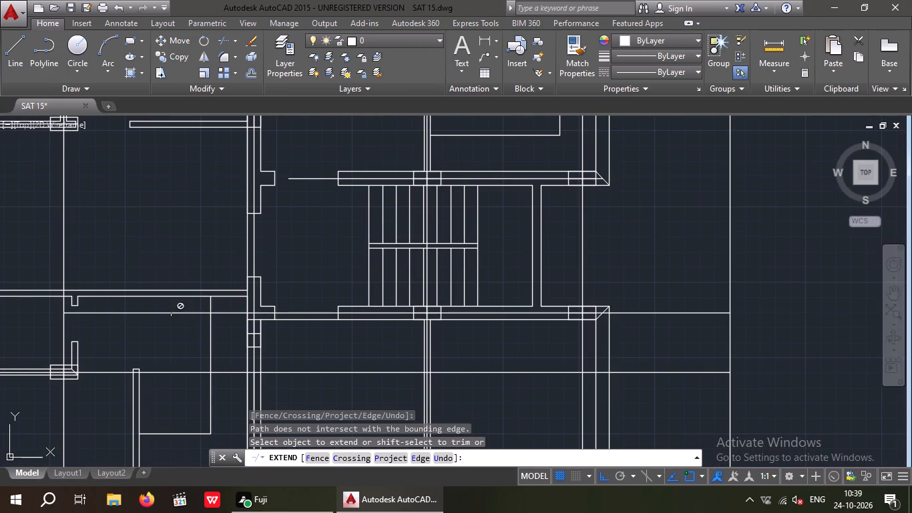
click(158, 315)
scroll(159, 313, down, 2)
click(158, 312)
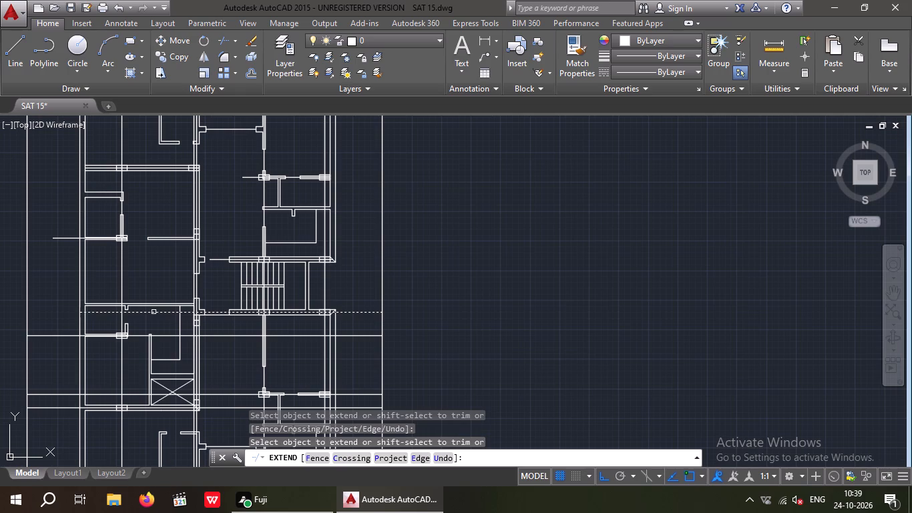
click(154, 312)
click(149, 312)
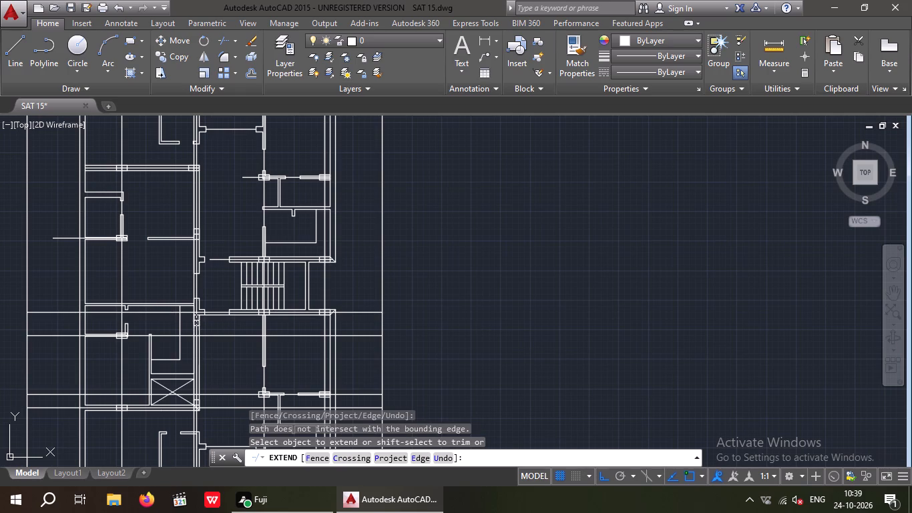
Extend the centreline of the staircase's north wall east through the corner column to the eastern frame line.
scroll(198, 321, up, 3)
scroll(222, 330, down, 3)
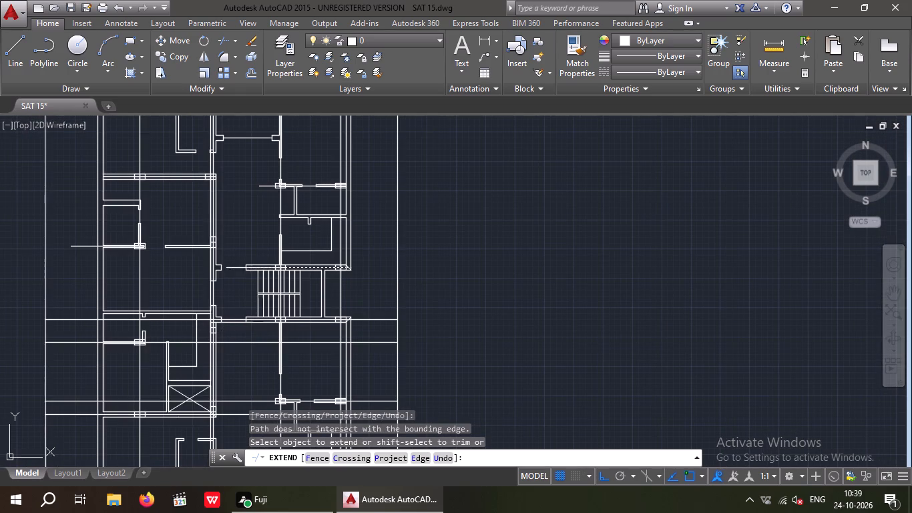
scroll(351, 270, up, 2)
scroll(351, 270, down, 1)
scroll(330, 267, up, 3)
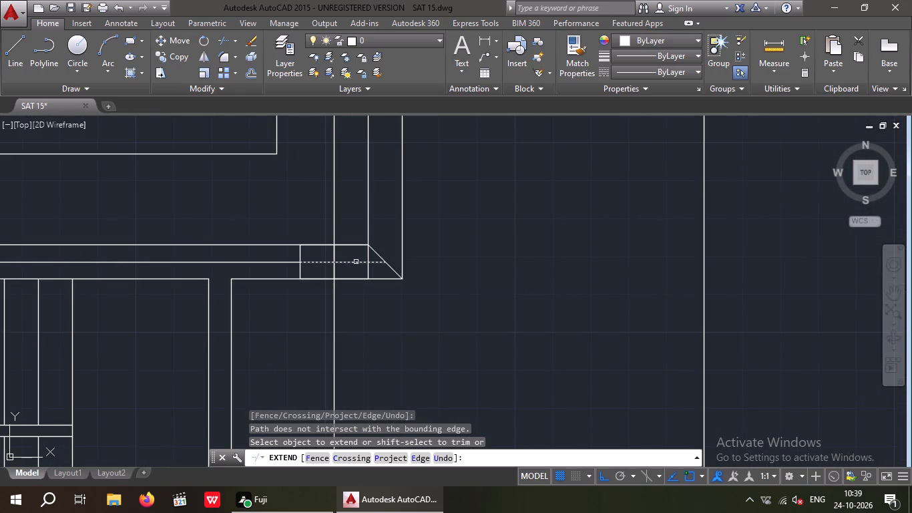
click(357, 261)
click(357, 260)
click(356, 263)
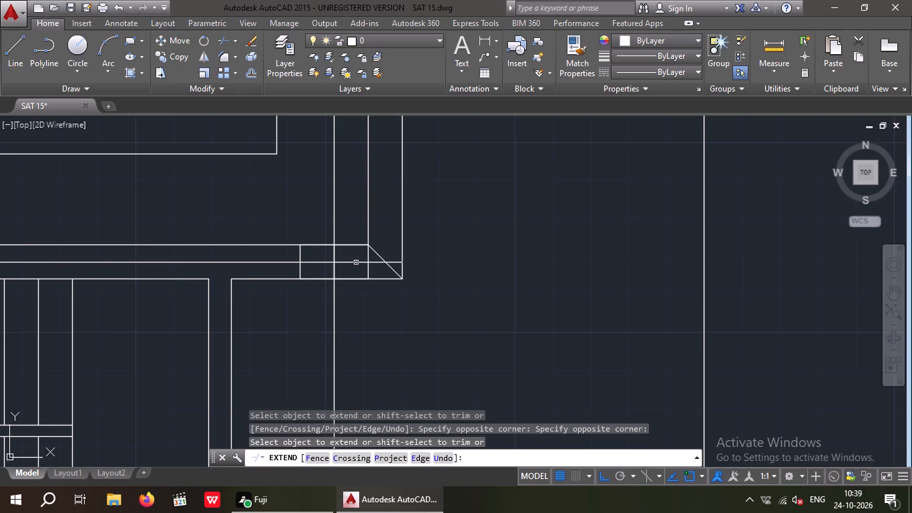
click(351, 263)
Extend the same north staircase wall centreline west across the plan to the western frame line.
scroll(351, 263, down, 2)
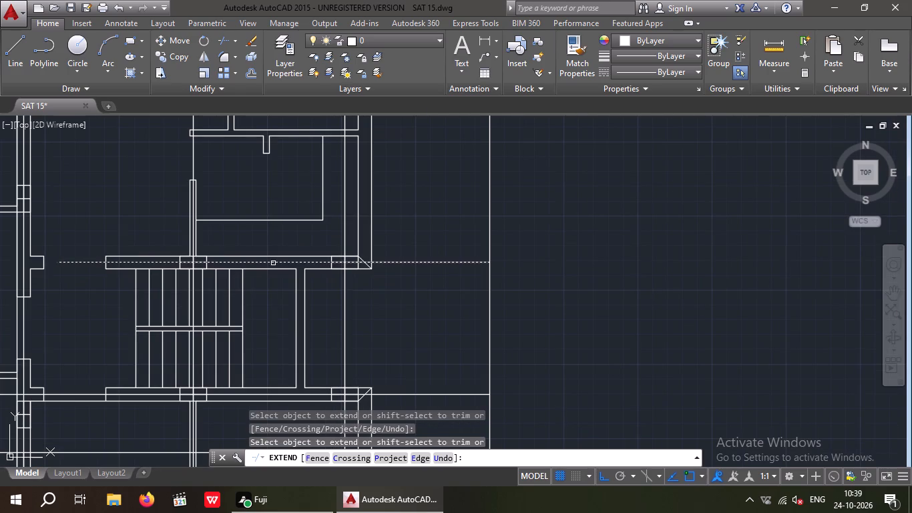
click(273, 263)
click(265, 263)
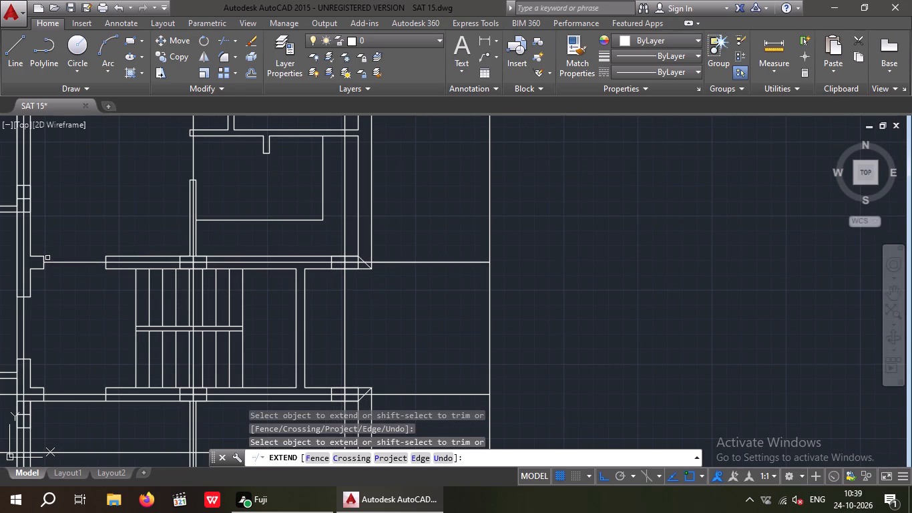
middle_drag(63, 262, 191, 269)
scroll(189, 271, down, 1)
click(189, 272)
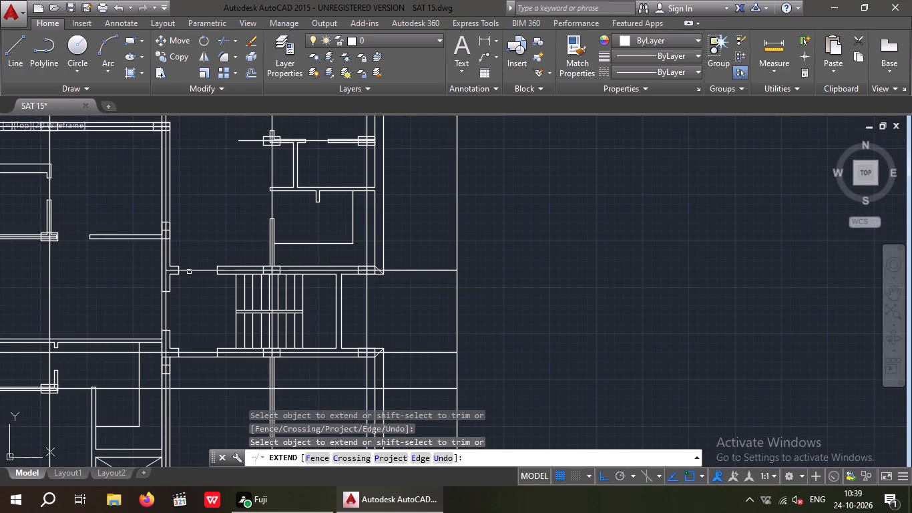
click(193, 269)
click(193, 271)
click(124, 269)
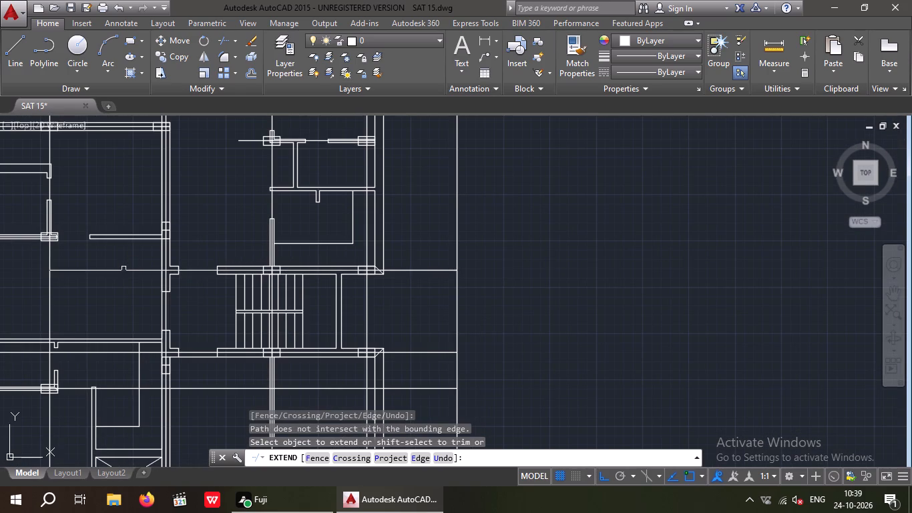
scroll(124, 269, down, 1)
middle_drag(124, 269, 166, 275)
click(156, 275)
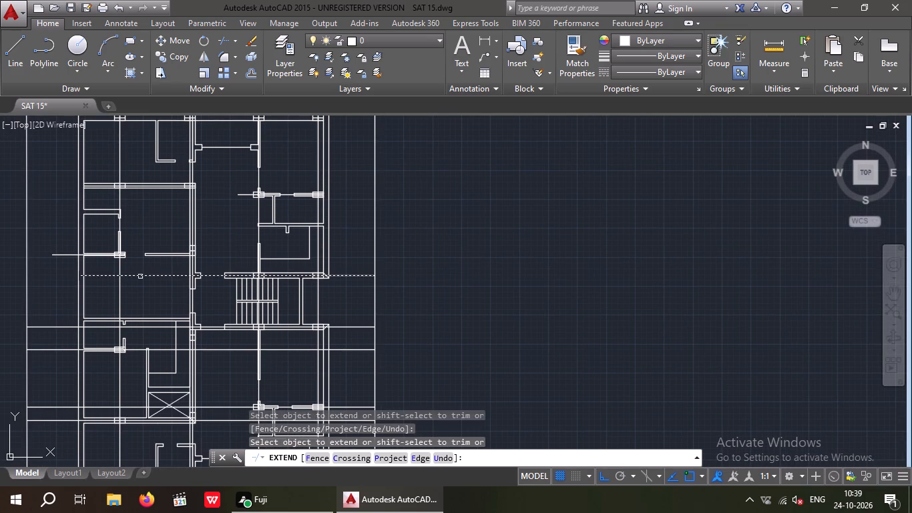
click(140, 277)
click(136, 277)
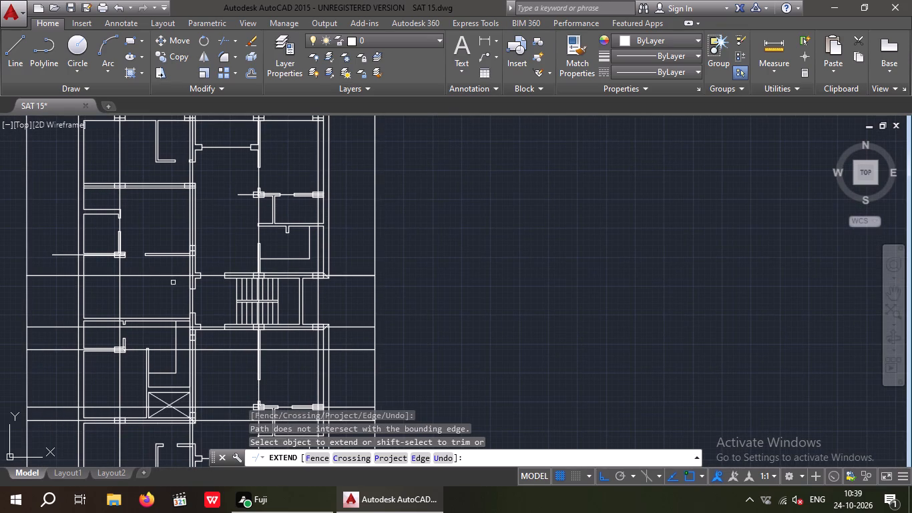
Extend the horizontal centreline of the western column just north of the staircase level to the western frame line.
click(62, 255)
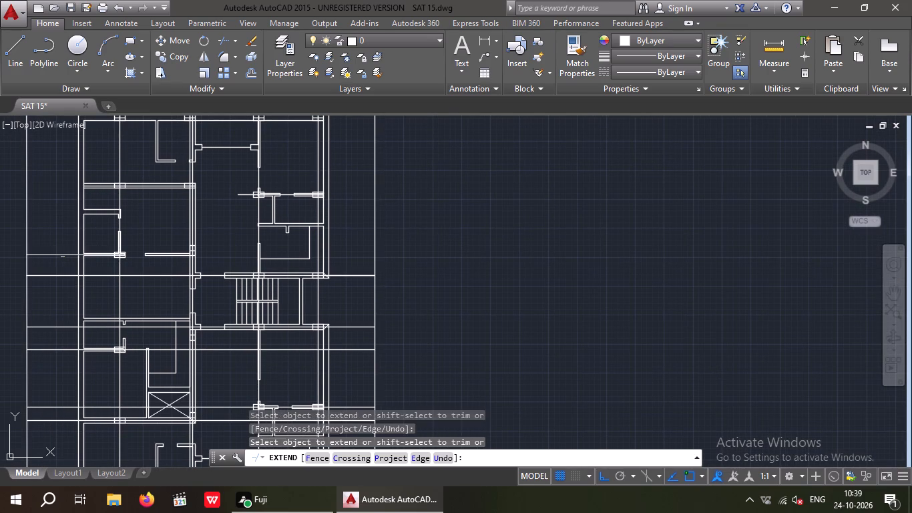
Extend the same column centreline east through the partition wall and across to the double wall above the staircase.
scroll(114, 258, up, 6)
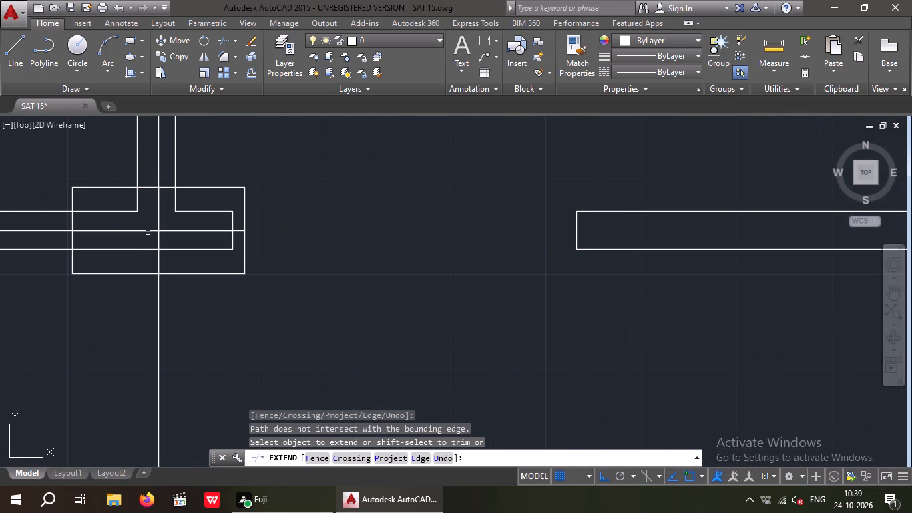
click(146, 231)
click(56, 230)
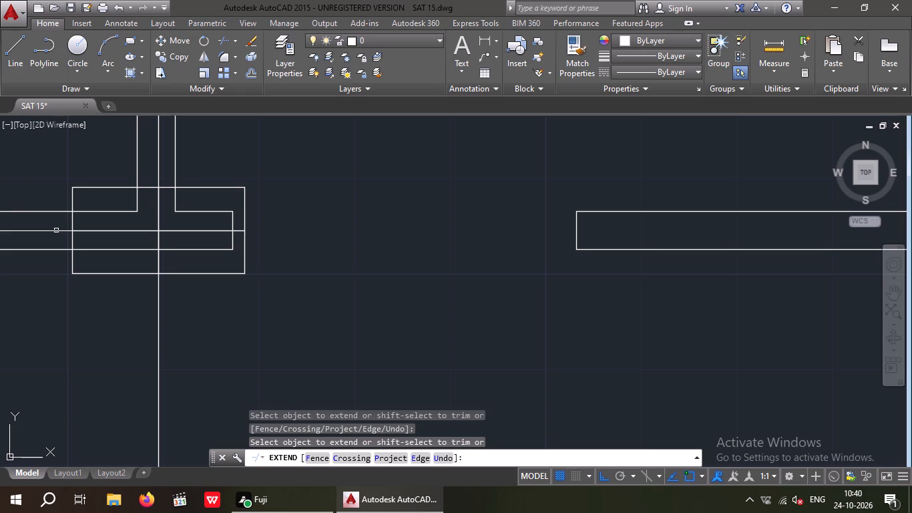
click(56, 230)
click(51, 230)
scroll(372, 259, down, 2)
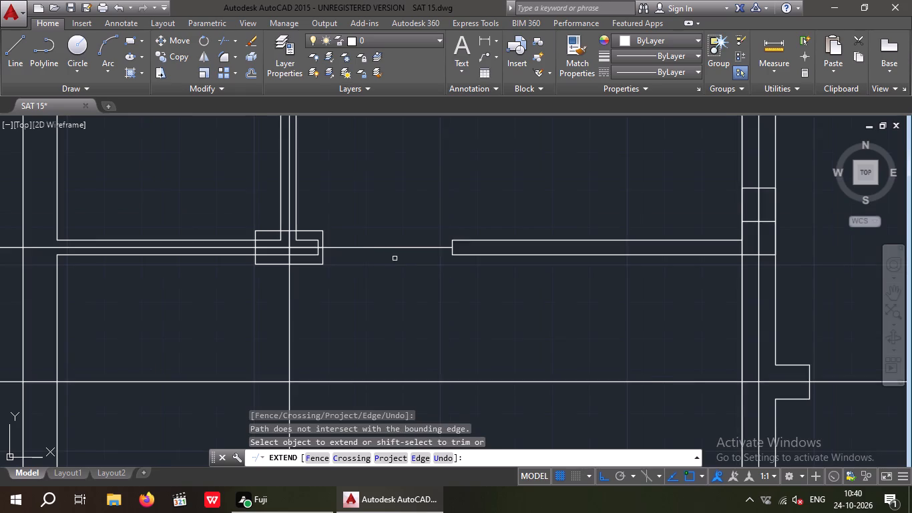
scroll(399, 259, down, 2)
click(405, 252)
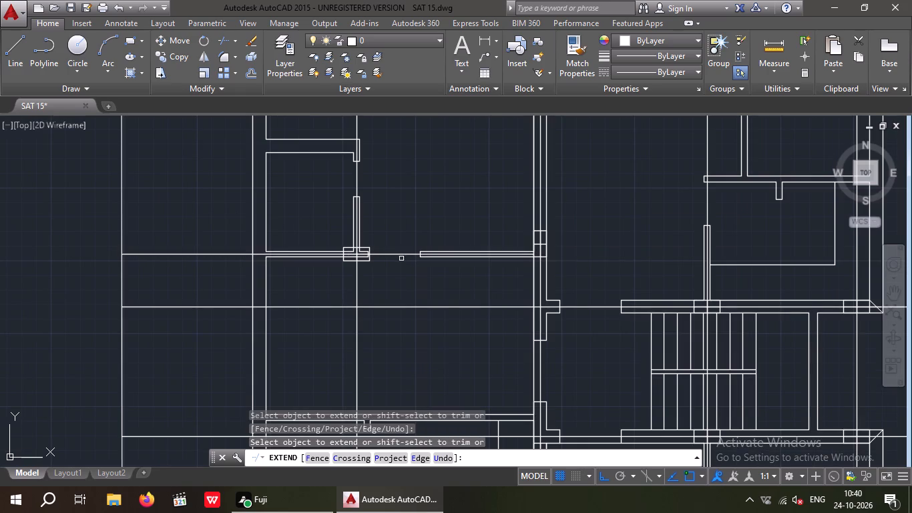
click(401, 253)
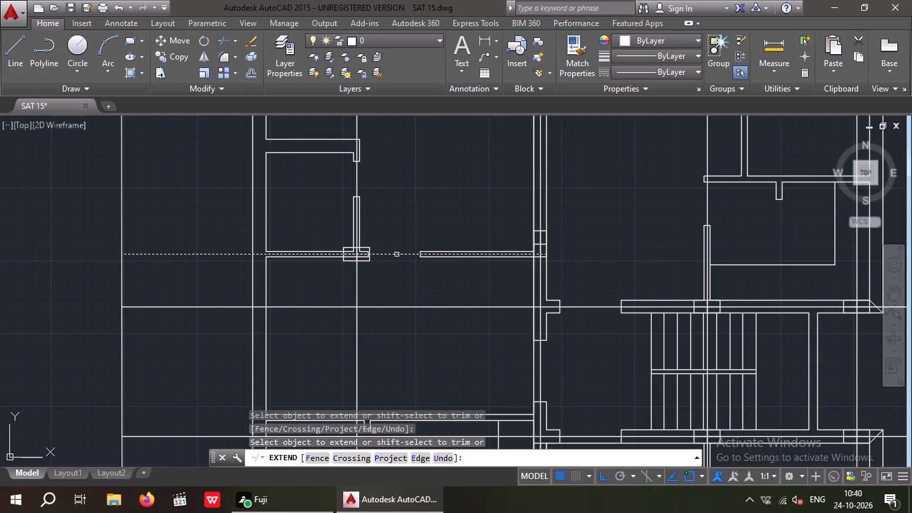
click(397, 254)
click(398, 254)
click(401, 256)
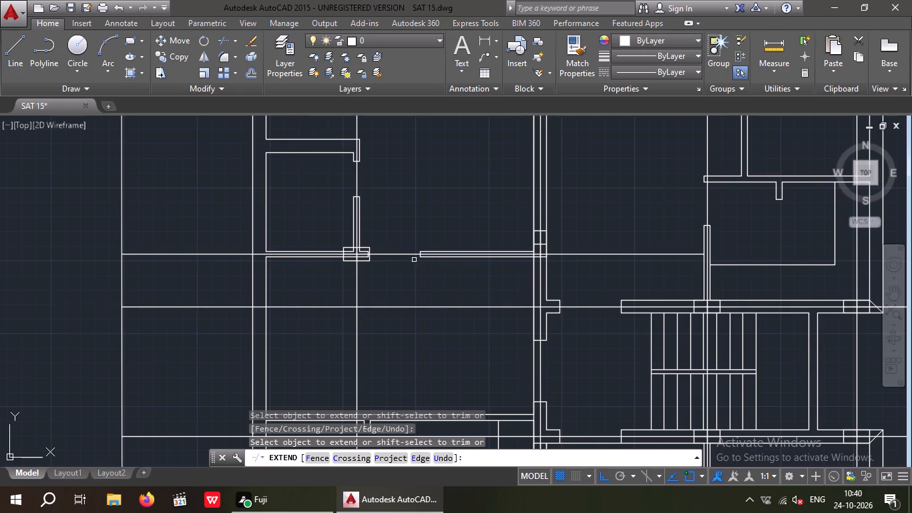
double_click(408, 254)
Extend the same centreline from the double wall through the eastern rooms to the eastern frame line.
middle_drag(587, 263, 301, 264)
scroll(322, 263, down, 1)
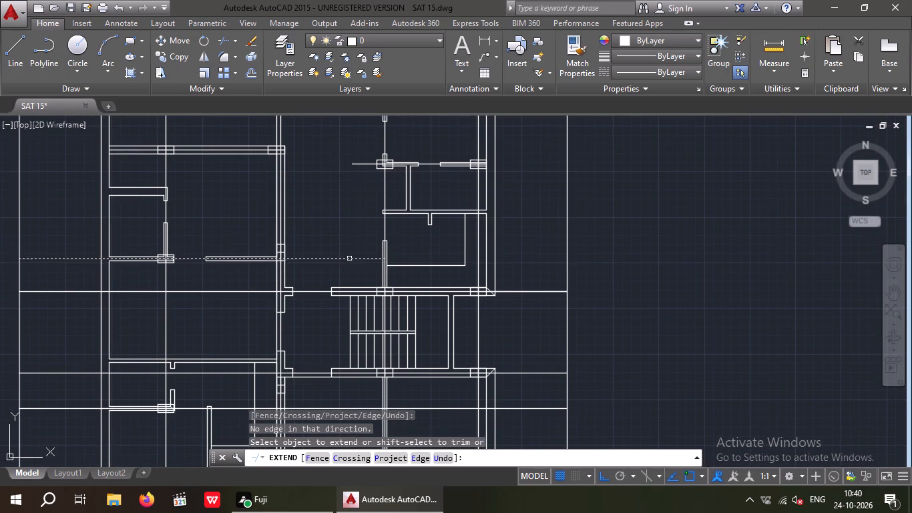
click(350, 259)
click(353, 259)
double_click(361, 259)
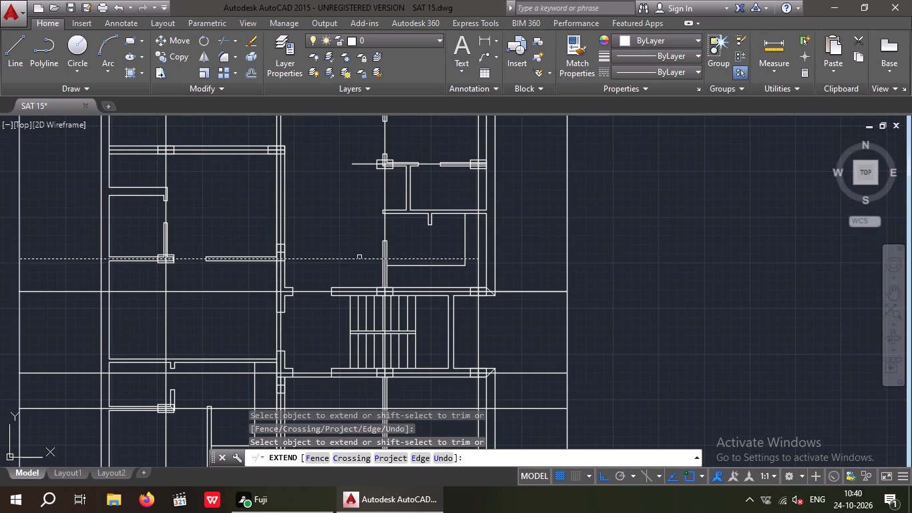
click(359, 257)
double_click(359, 259)
drag(365, 271, 357, 259)
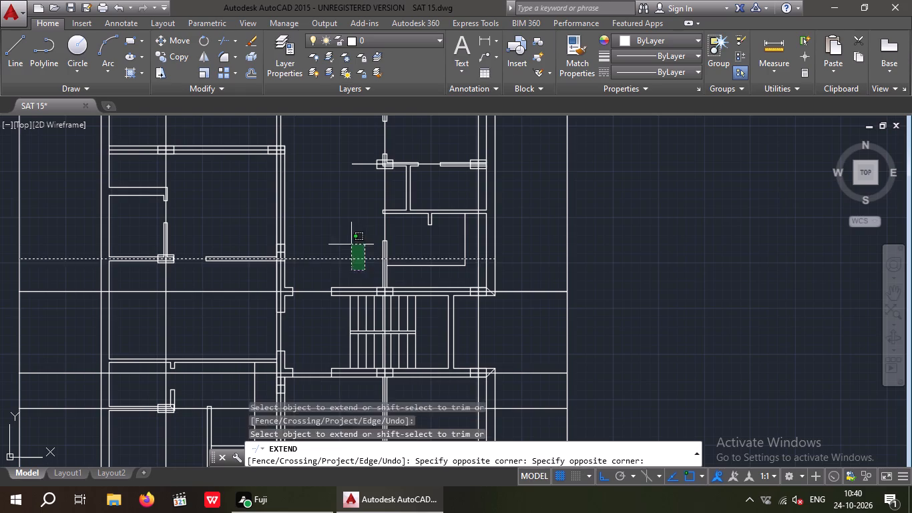
click(351, 244)
drag(364, 271, 350, 256)
click(340, 238)
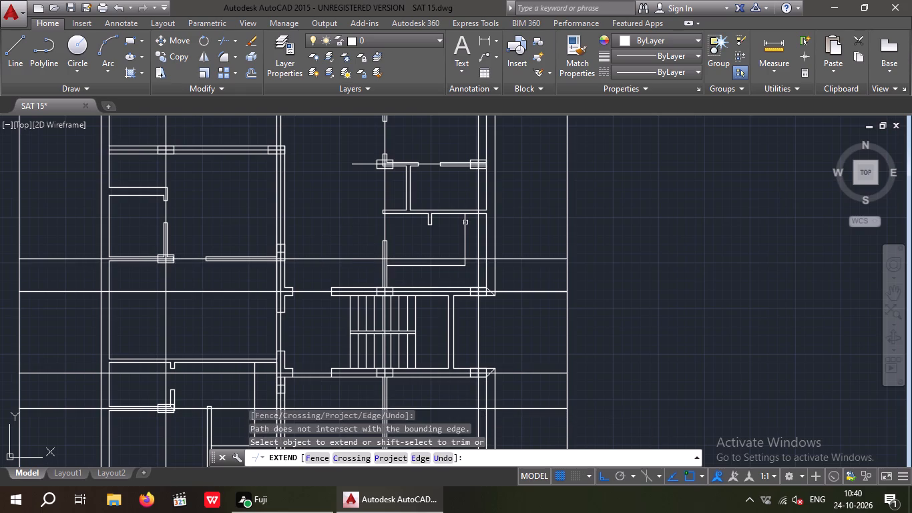
Extend the horizontal centreline through the two columns of the small eastern room north of the staircase to both frame lines.
click(363, 165)
click(363, 166)
click(363, 166)
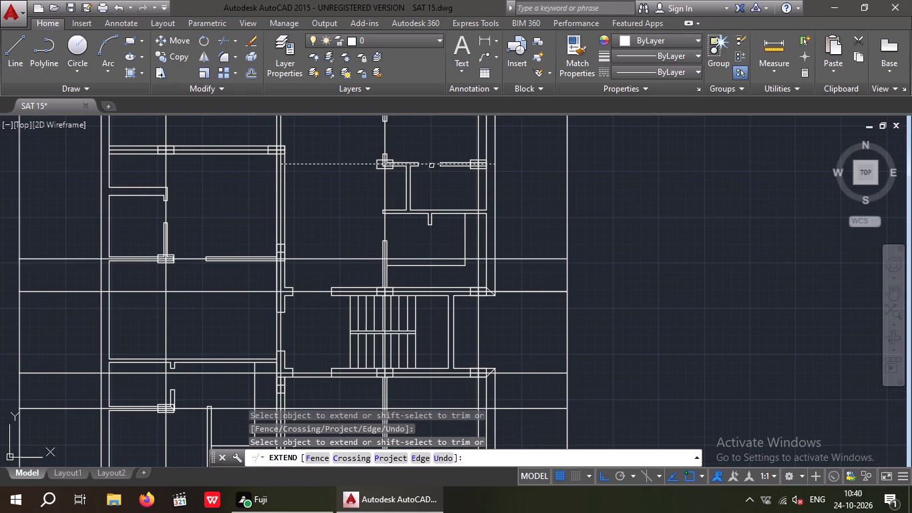
click(434, 164)
click(432, 166)
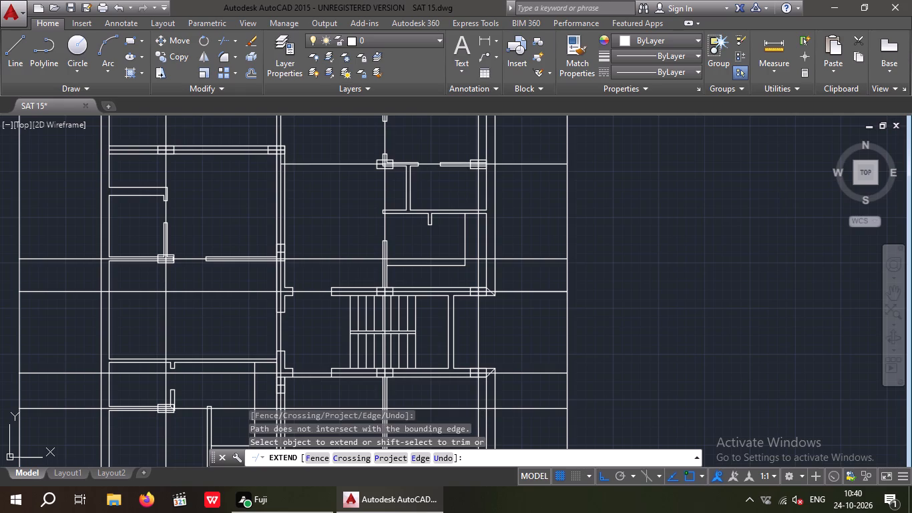
click(326, 166)
click(302, 165)
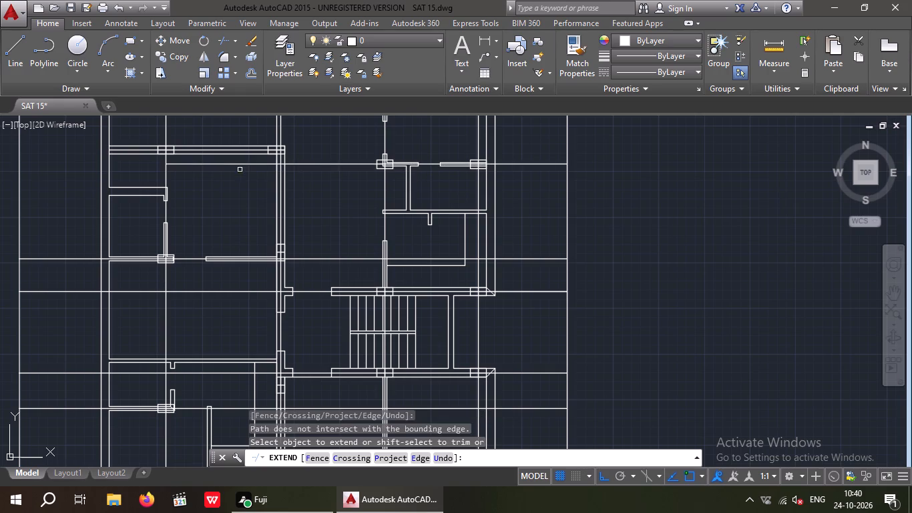
click(232, 165)
click(203, 164)
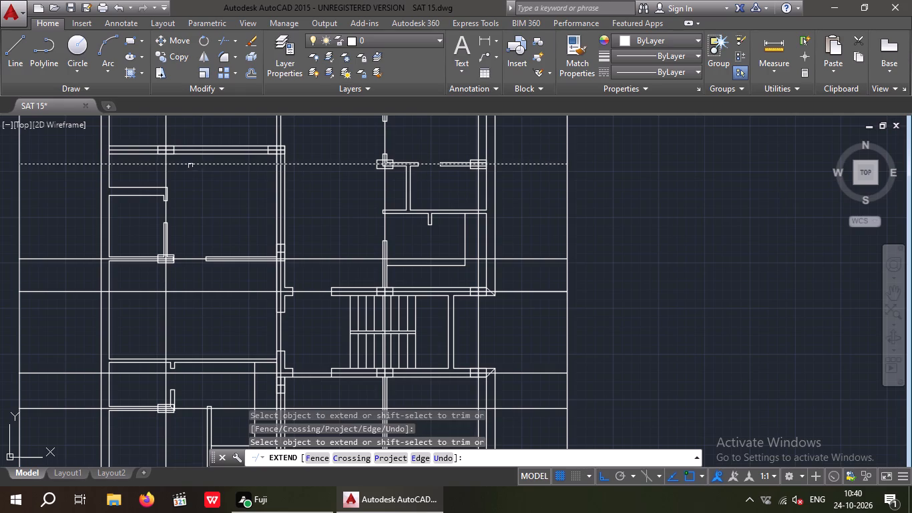
click(190, 166)
Extend the horizontal centreline through the two columns of the north-western room's south wall to the western and eastern frame lines.
middle_drag(220, 177, 206, 234)
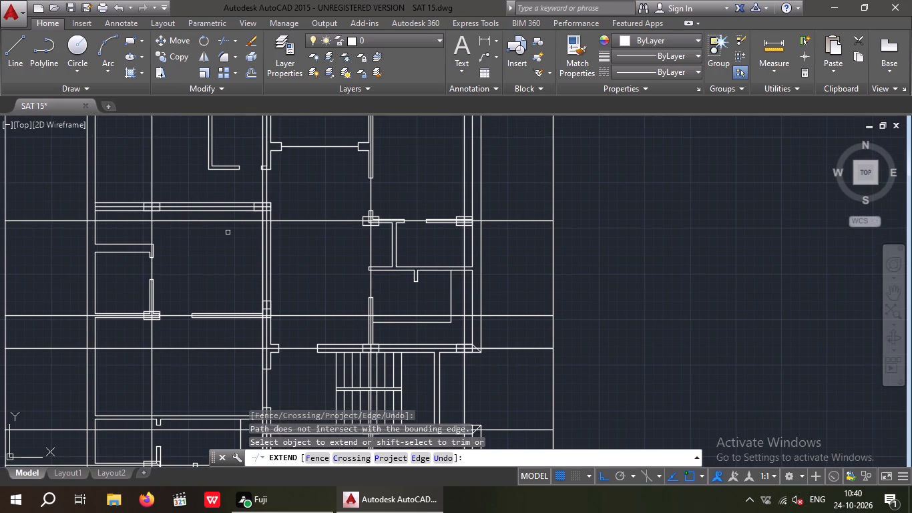
click(175, 208)
click(166, 208)
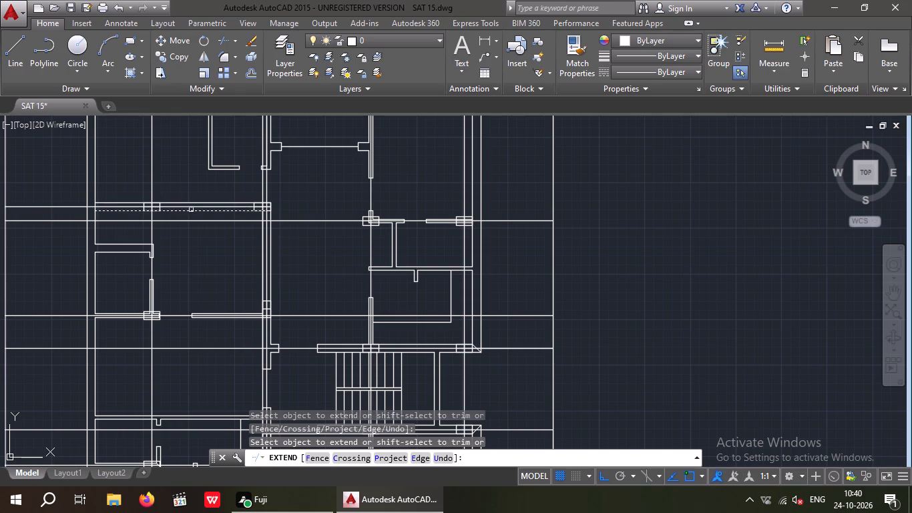
click(203, 207)
click(309, 206)
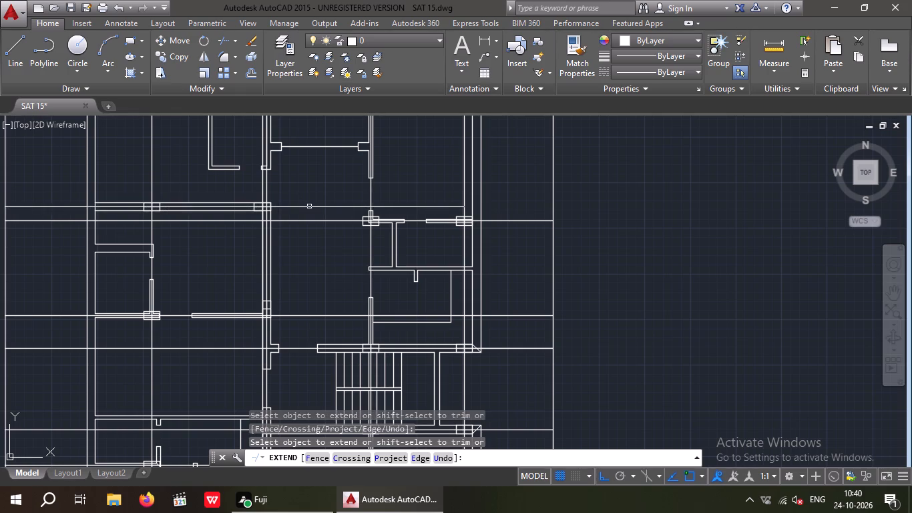
click(337, 208)
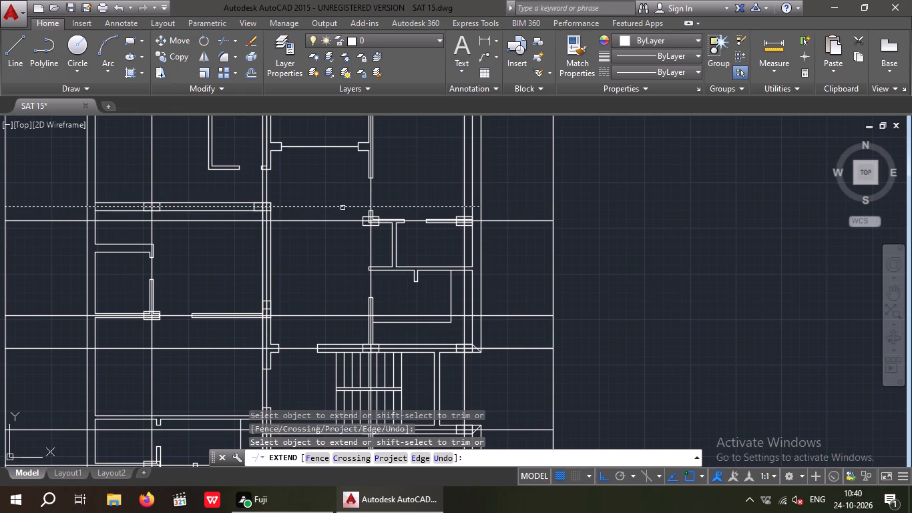
click(343, 208)
click(342, 207)
middle_drag(341, 207, 340, 281)
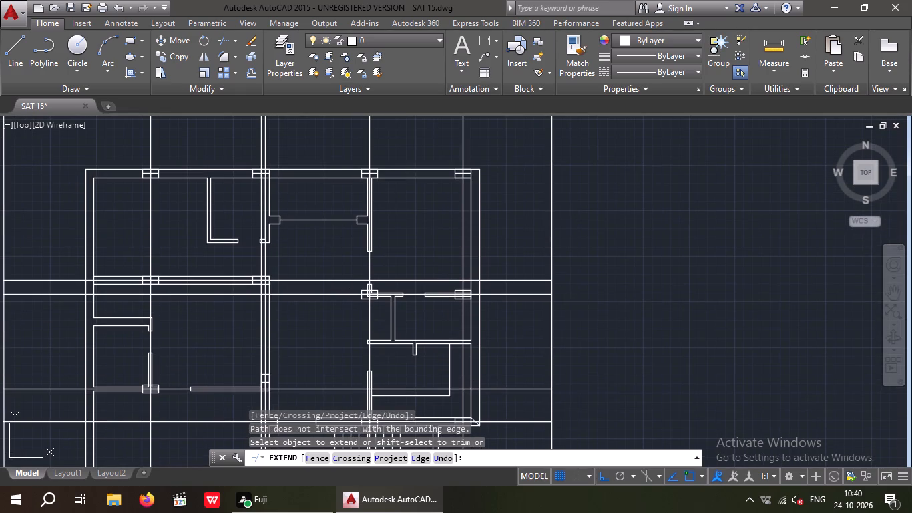
middle_drag(306, 264, 306, 311)
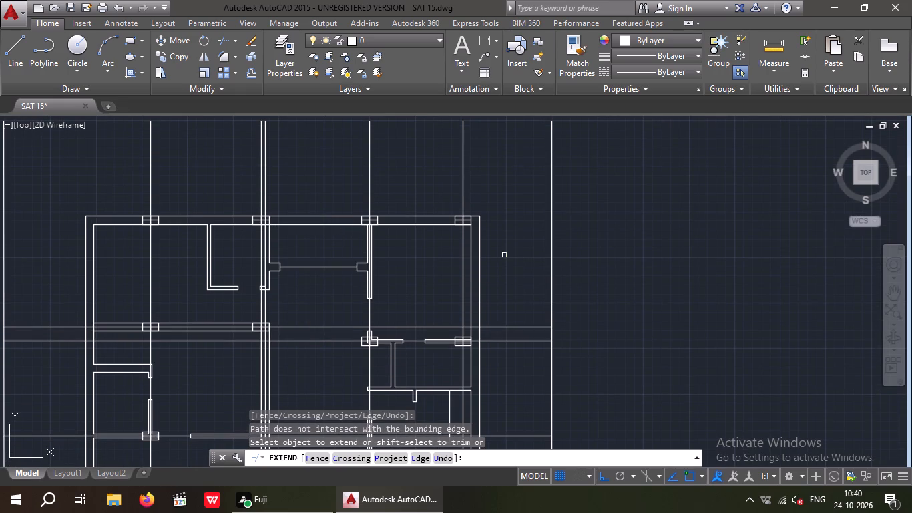
key(Escape)
key(Escape)
key(Escape)
Draw a diagonal line joining the inner and outer wall corners at the plan's north-west corner.
key(l)
key(space)
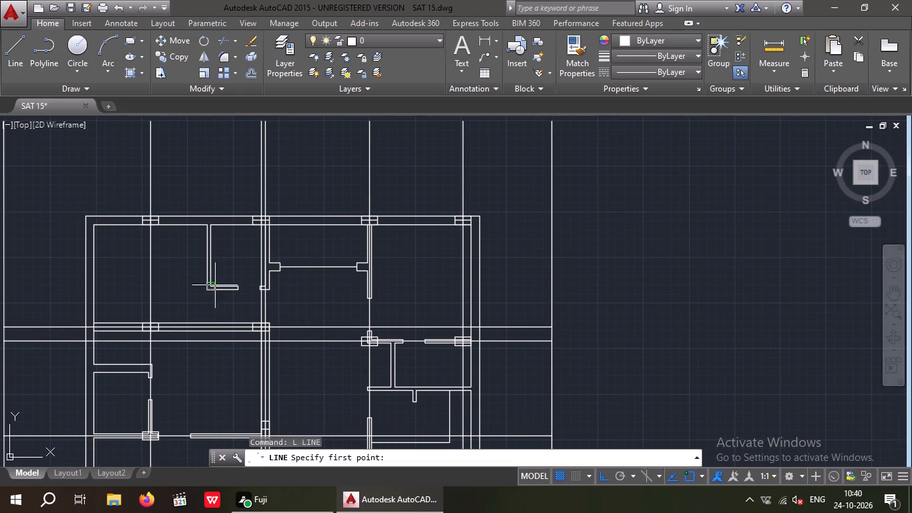
scroll(77, 214, up, 3)
click(138, 259)
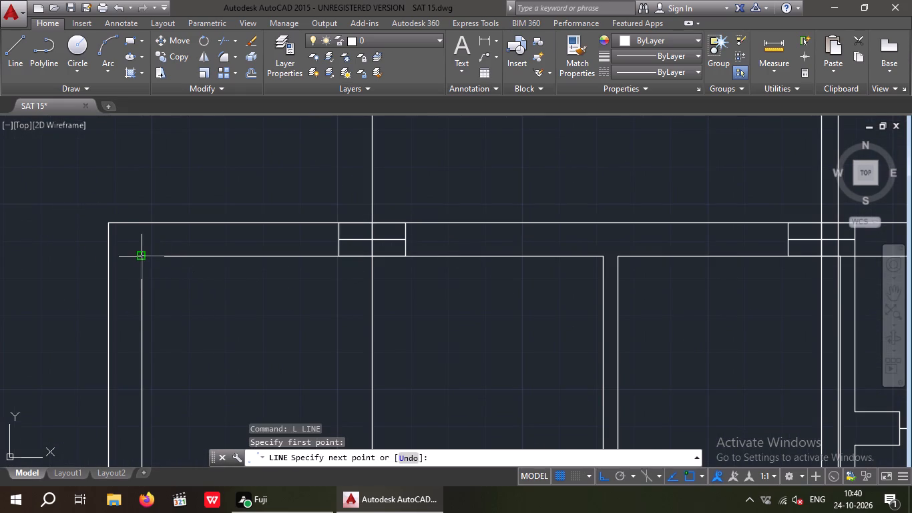
click(106, 224)
key(space)
Draw a horizontal centreline through the north wall's columns, from the corner diagonal's midpoint east to the eastern frame line.
key(space)
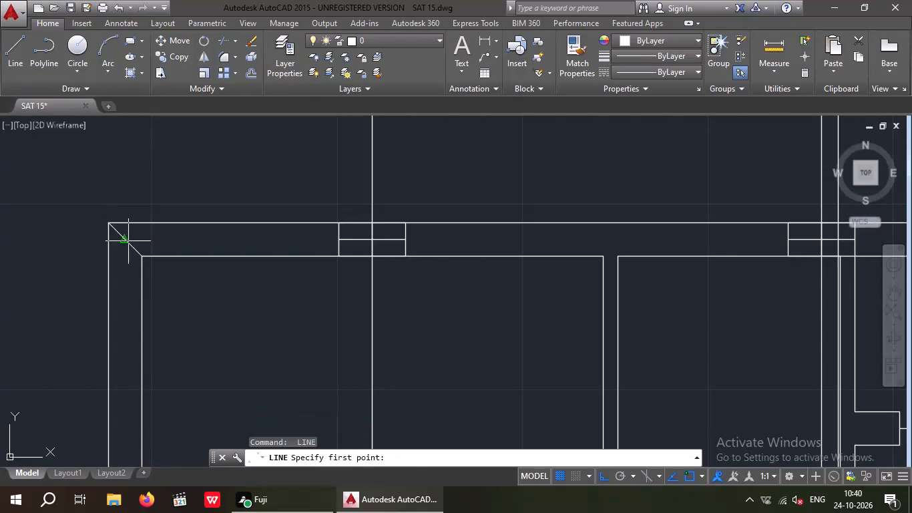
click(126, 240)
scroll(173, 230, down, 3)
scroll(602, 232, up, 2)
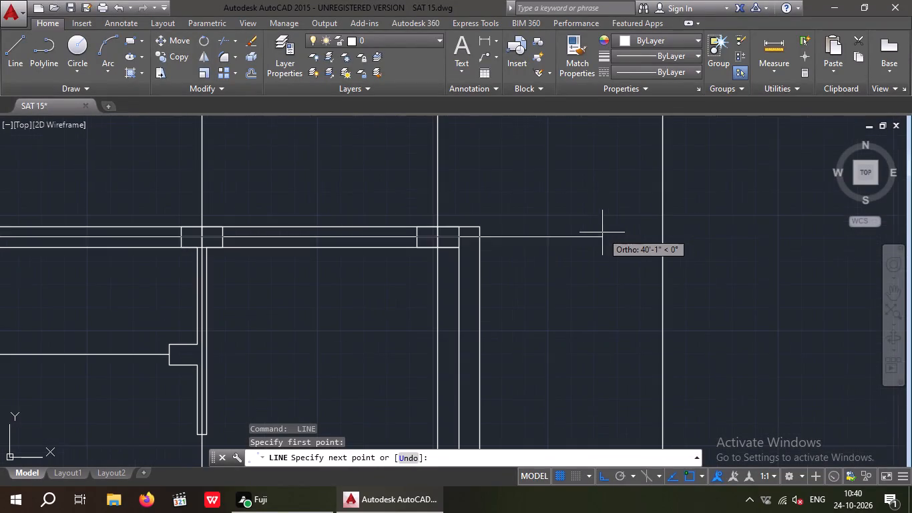
click(664, 234)
key(space)
scroll(544, 286, down, 2)
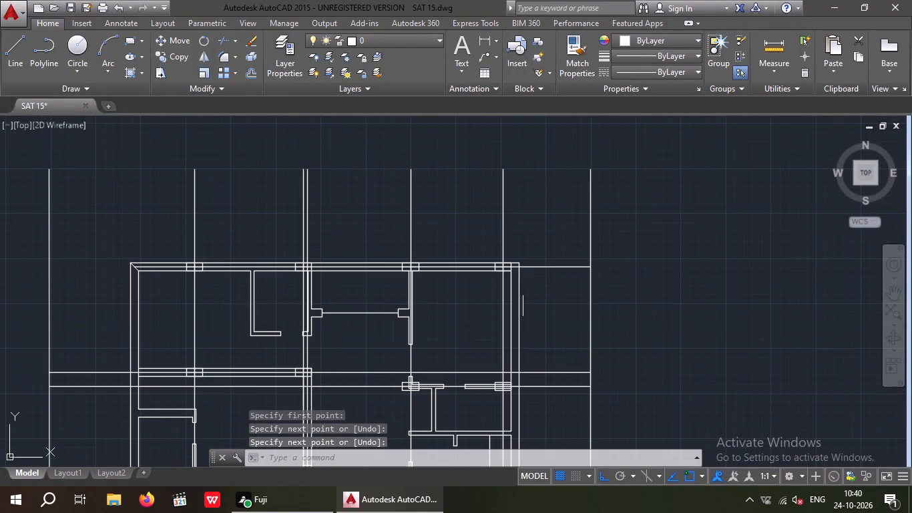
key(Escape)
key(Escape)
Extend the north wall centreline's west end to the outer face of the west wall.
key(e)
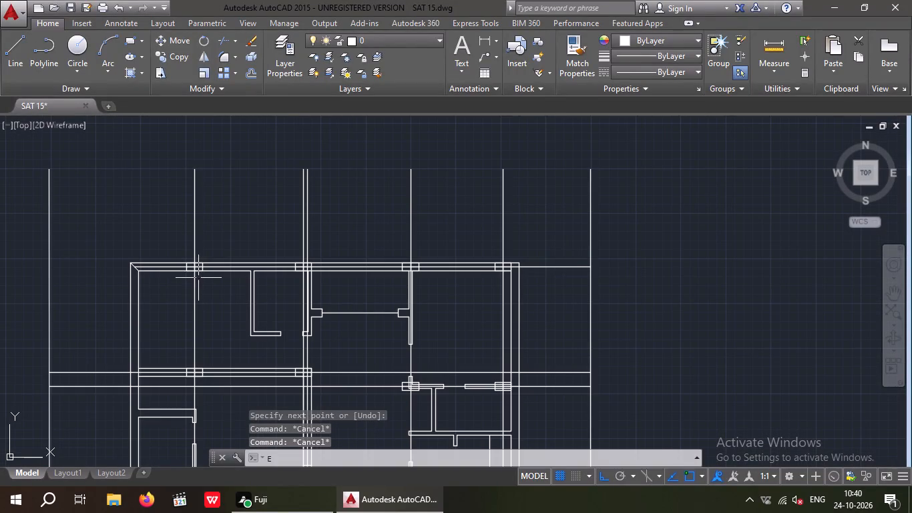
key(x)
key(space)
key(space)
scroll(143, 273, up, 2)
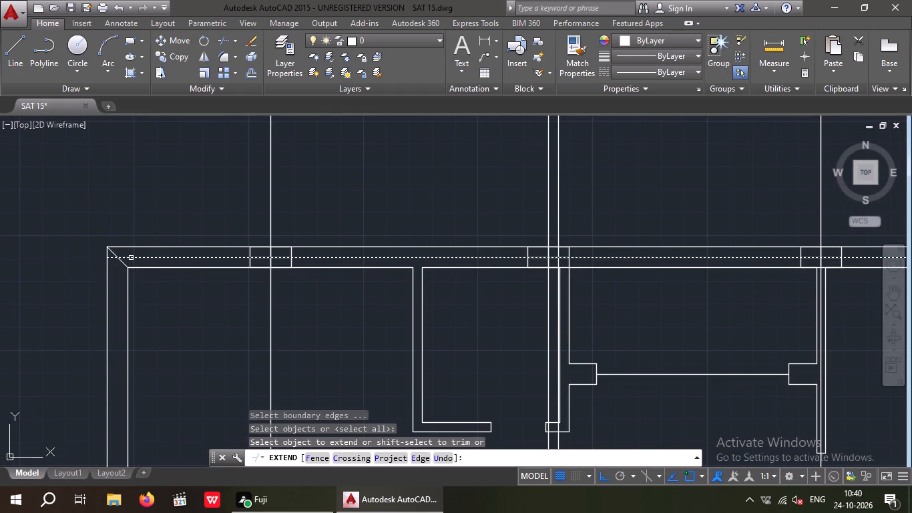
click(131, 258)
click(136, 259)
scroll(136, 259, down, 1)
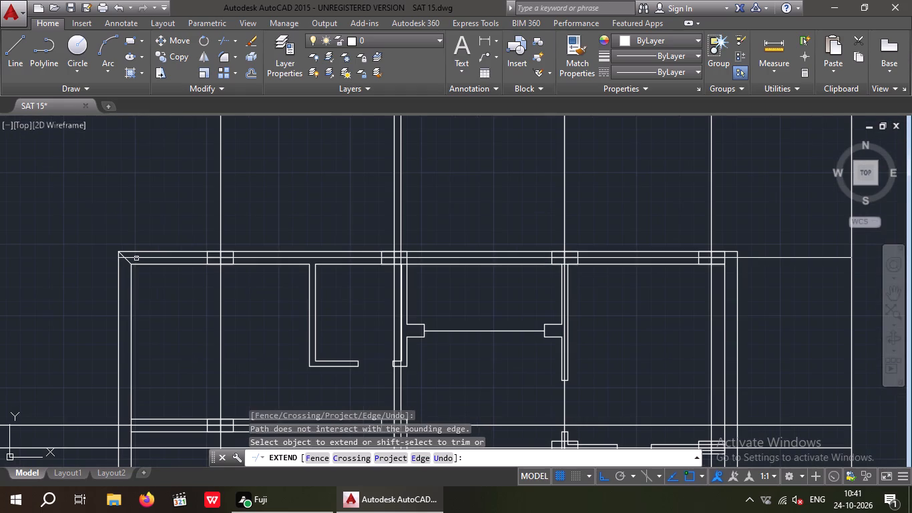
key(Escape)
key(Escape)
key(Escape)
scroll(152, 271, down, 2)
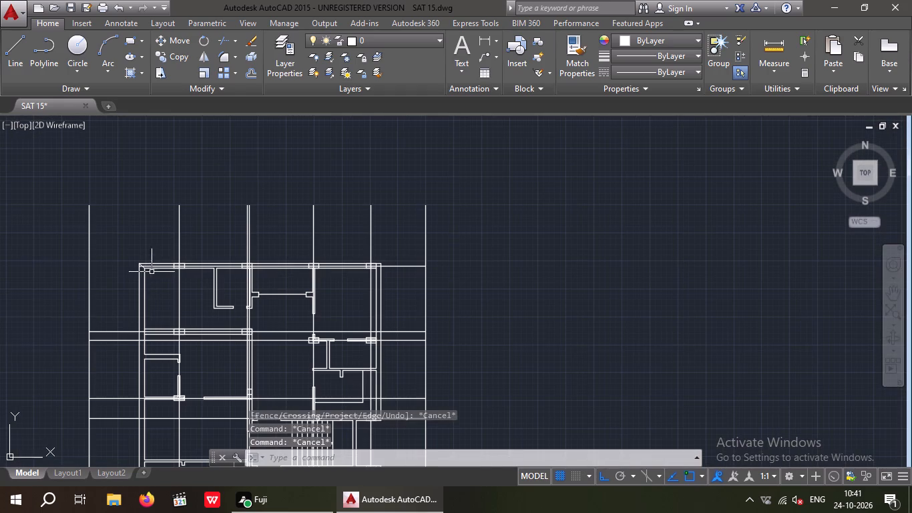
Extend the north wall centreline from the outer west wall face to the western frame line.
text(EX)
key(space)
key(space)
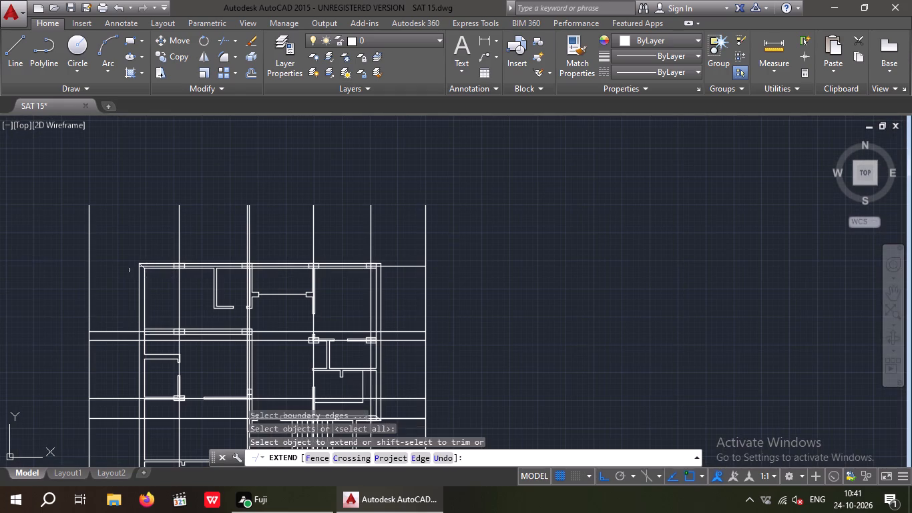
scroll(131, 267, up, 5)
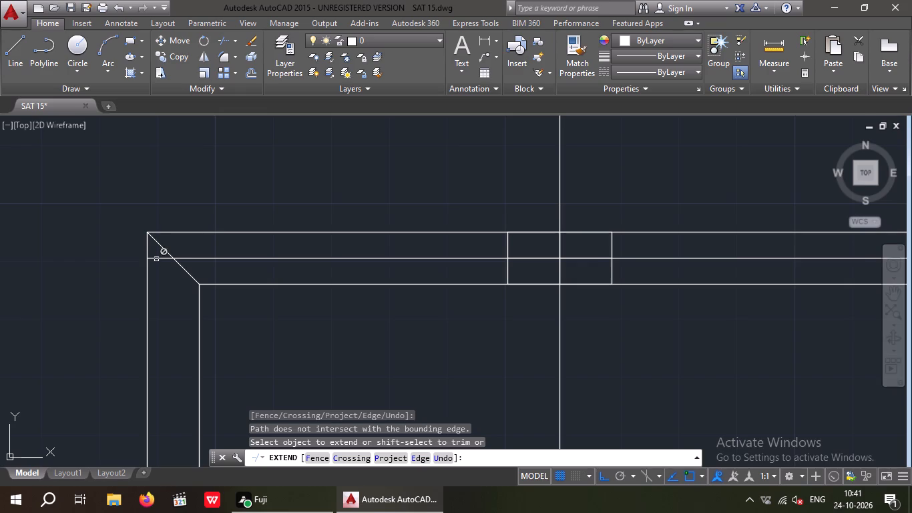
scroll(156, 259, down, 4)
click(188, 257)
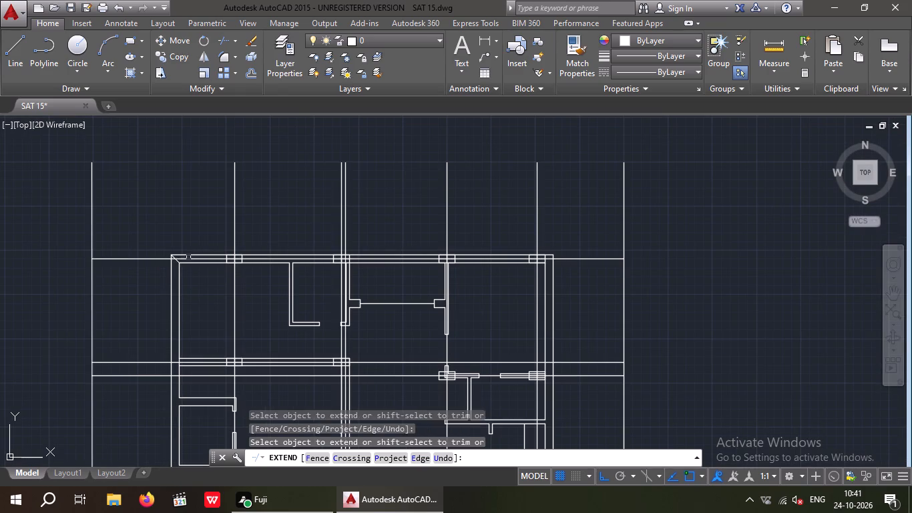
key(Escape)
key(Escape)
Erase the vertical western and eastern frame lines on either side of the copied plan.
drag(138, 184, 66, 213)
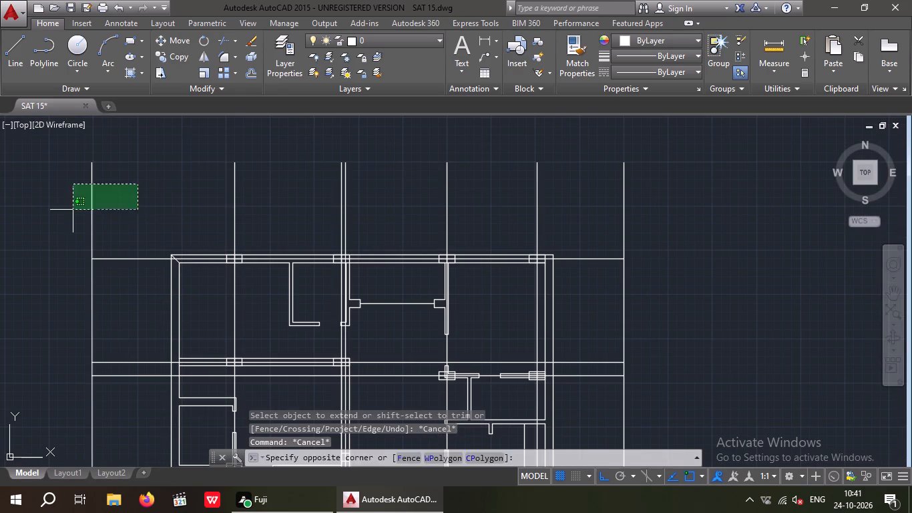
drag(66, 213, 56, 216)
click(39, 217)
drag(682, 196, 604, 220)
click(602, 220)
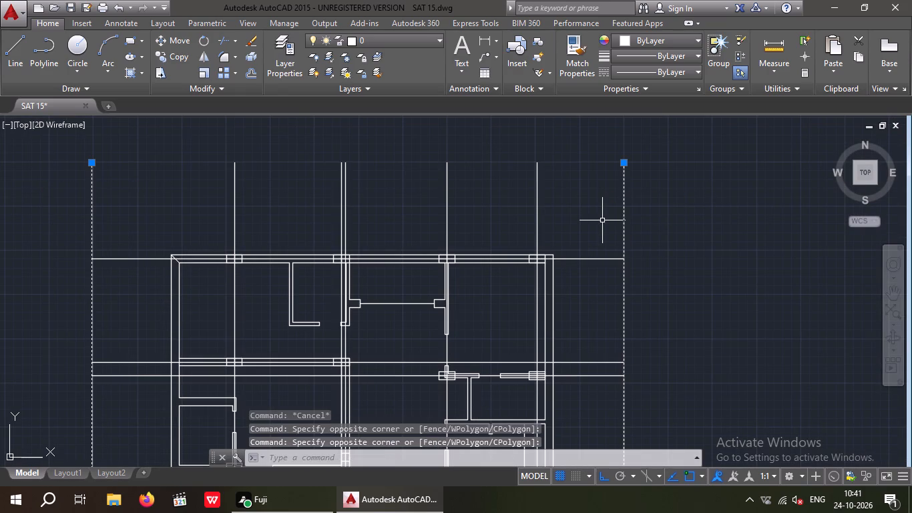
key(Delete)
Erase the outer north and west wall lines together with the diagonal at the plan's north-west corner.
scroll(586, 217, down, 3)
middle_drag(620, 281, 495, 286)
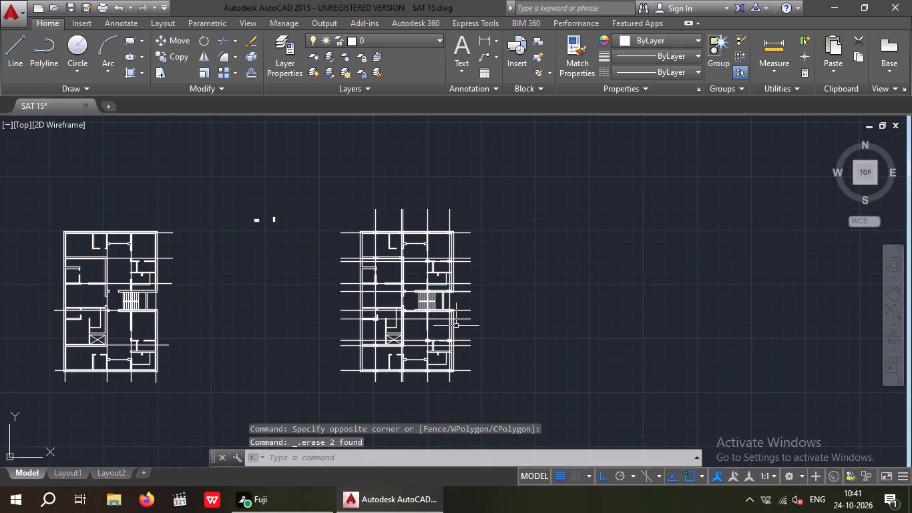
scroll(382, 254, up, 3)
middle_drag(409, 184, 404, 275)
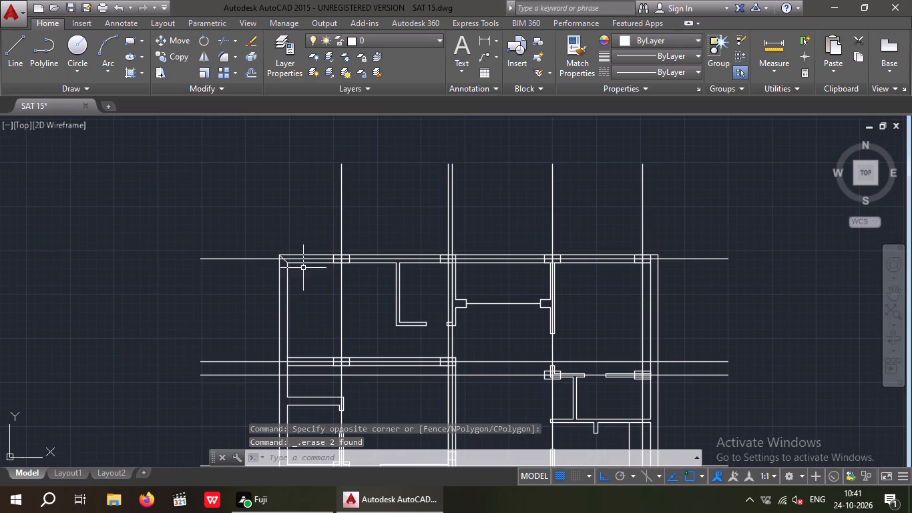
scroll(269, 258, up, 6)
drag(325, 213, 228, 264)
click(214, 275)
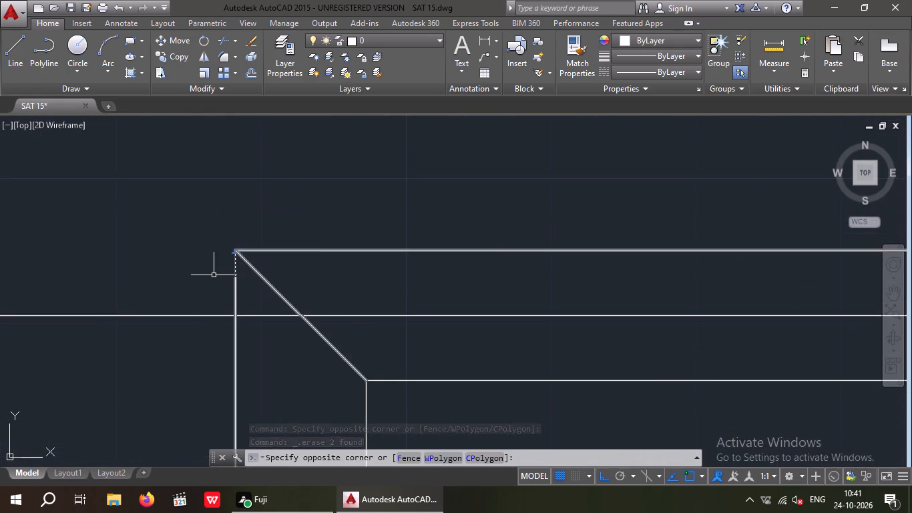
key(Delete)
Erase the inner north and west wall lines meeting at the north-west room's corner.
scroll(252, 264, down, 3)
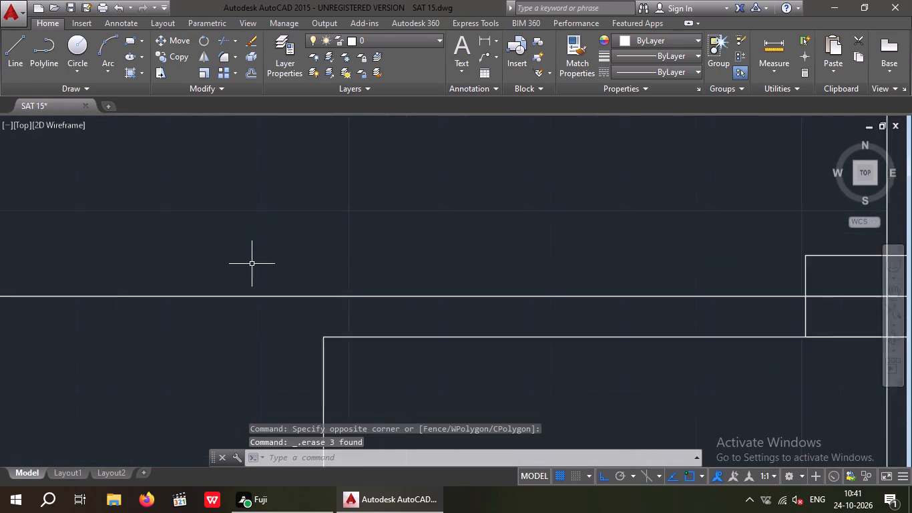
scroll(252, 264, down, 2)
scroll(300, 291, up, 2)
drag(273, 294, 260, 307)
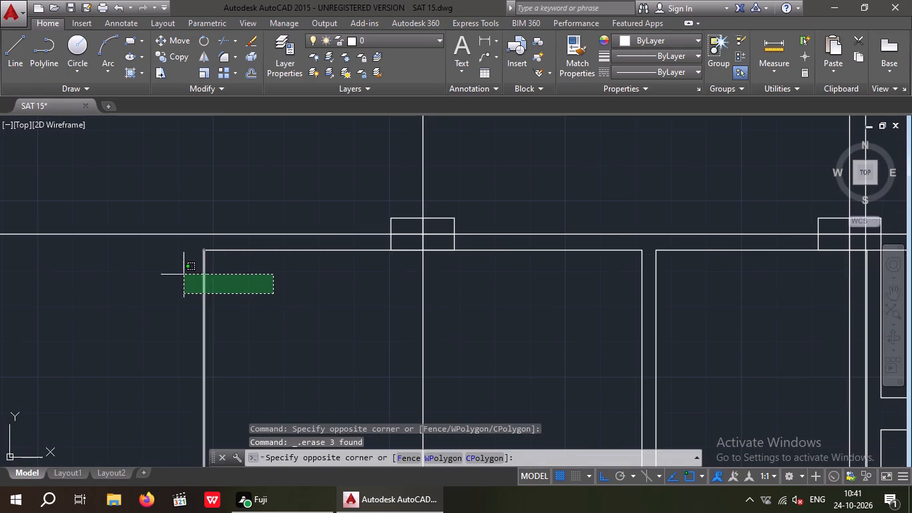
click(193, 246)
key(Delete)
Erase the L-shaped partition in the north-west room along with the short inner north wall line beside it.
scroll(401, 299, down, 2)
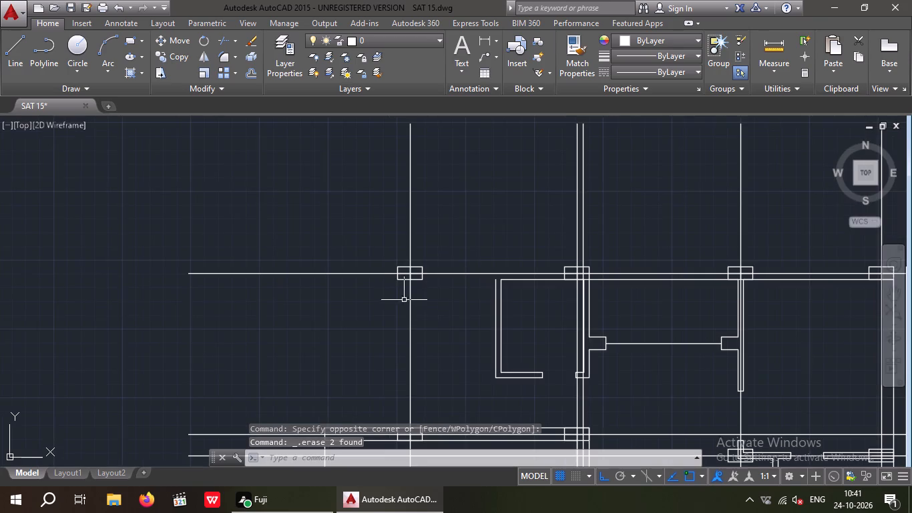
middle_drag(480, 306, 272, 307)
drag(335, 393, 295, 362)
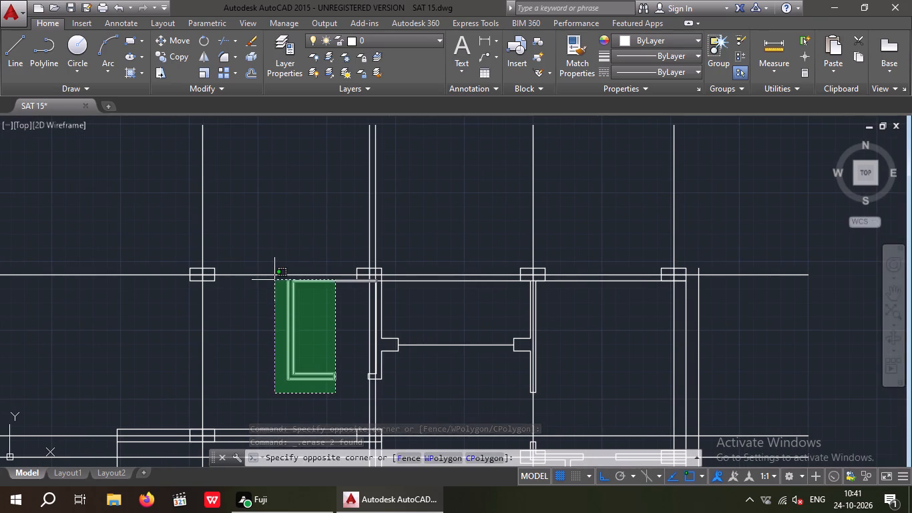
click(274, 279)
key(Delete)
Erase the inner north wall line running east from the second column, keeping the column and its centreline.
scroll(380, 277, up, 3)
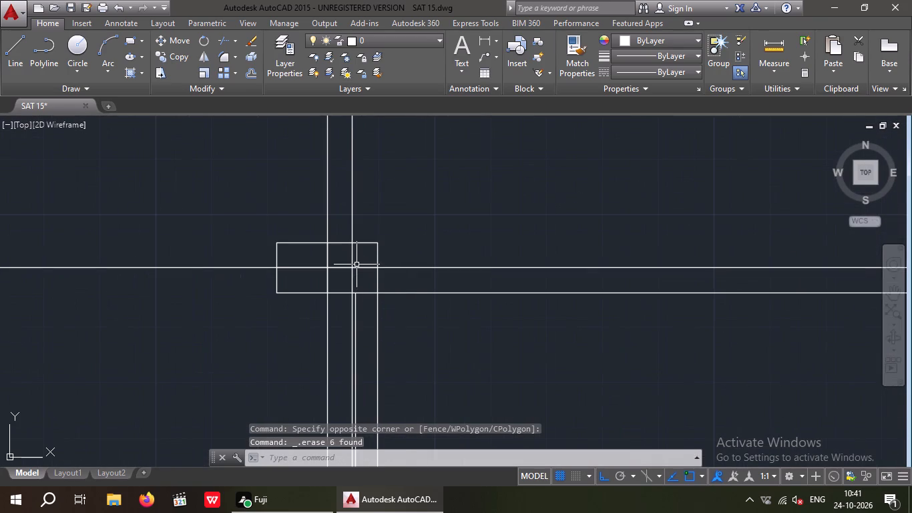
scroll(357, 265, up, 2)
scroll(367, 203, down, 4)
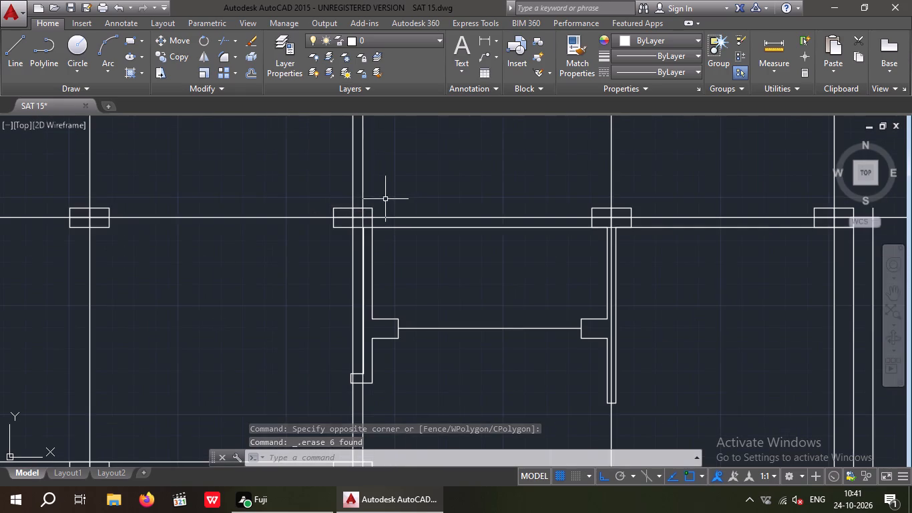
scroll(385, 199, up, 4)
drag(347, 210, 321, 239)
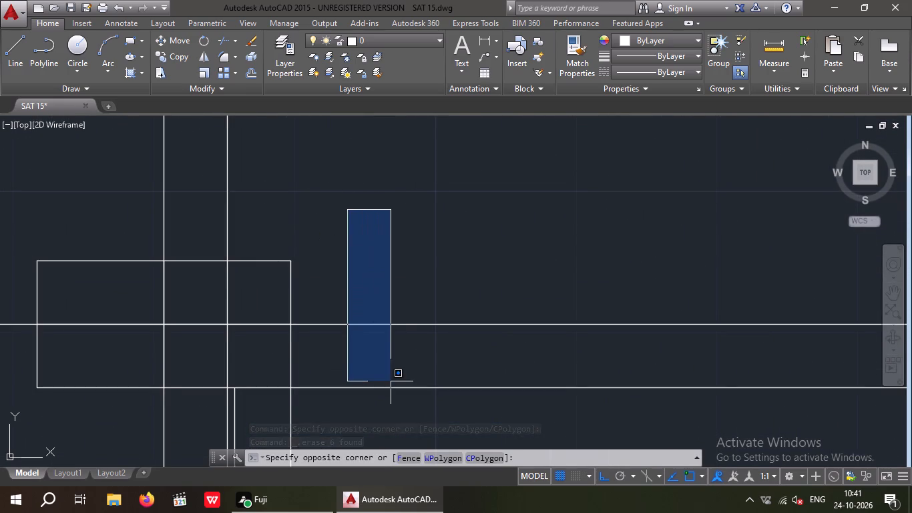
scroll(386, 248, down, 3)
click(393, 184)
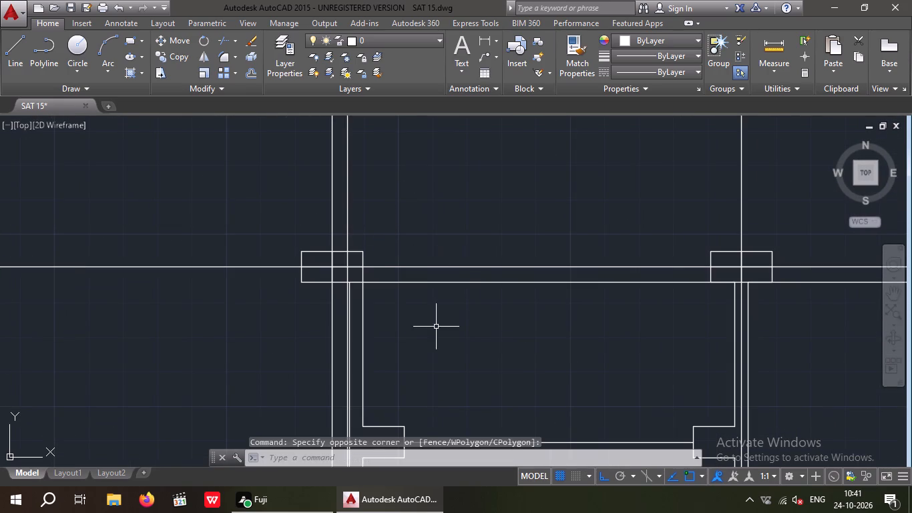
scroll(409, 302, up, 3)
drag(434, 316, 394, 285)
click(356, 200)
key(Delete)
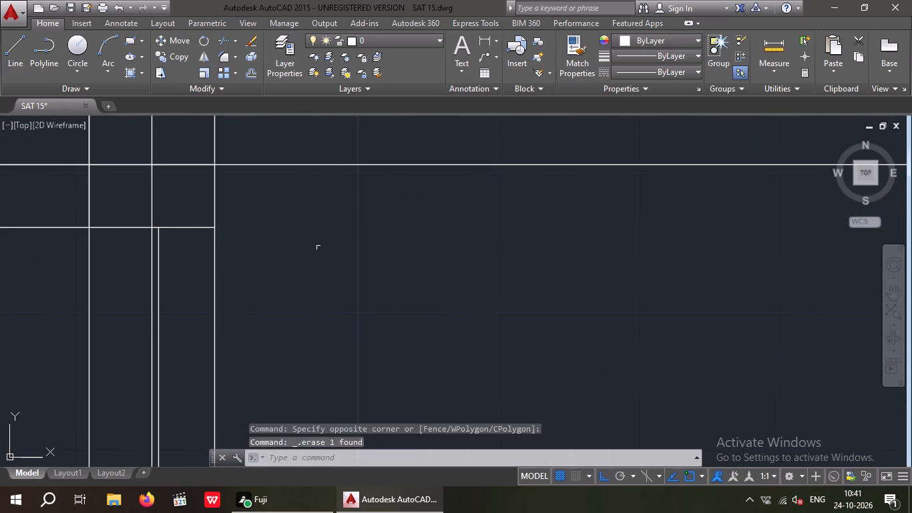
Erase the two vertical wall lines running south from the second north column, beside the paired centrelines.
scroll(293, 295, down, 2)
middle_drag(278, 331, 286, 261)
scroll(256, 276, up, 4)
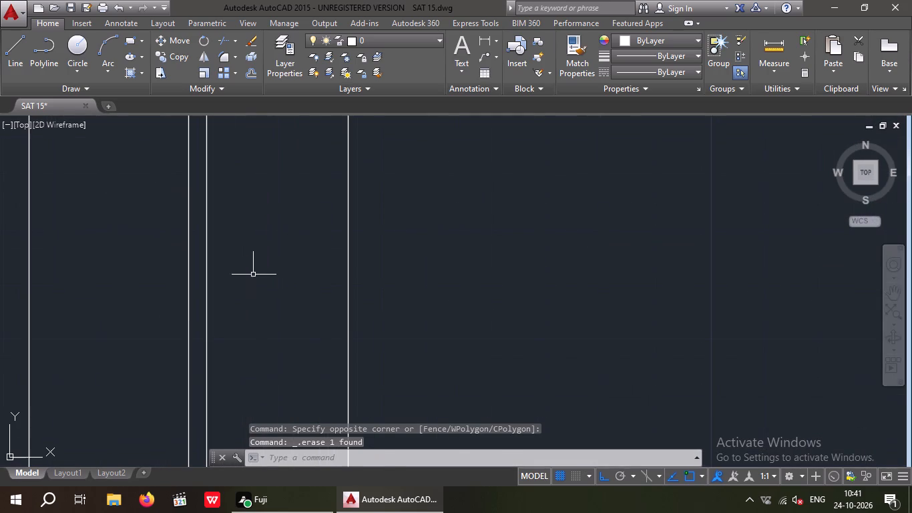
drag(251, 260, 218, 309)
click(202, 321)
key(Delete)
scroll(242, 280, down, 4)
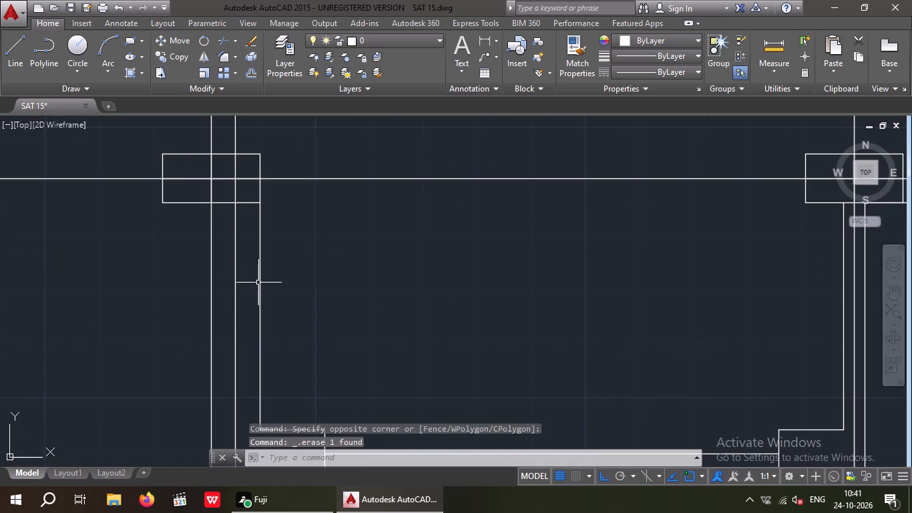
drag(310, 254, 267, 310)
click(252, 323)
key(Delete)
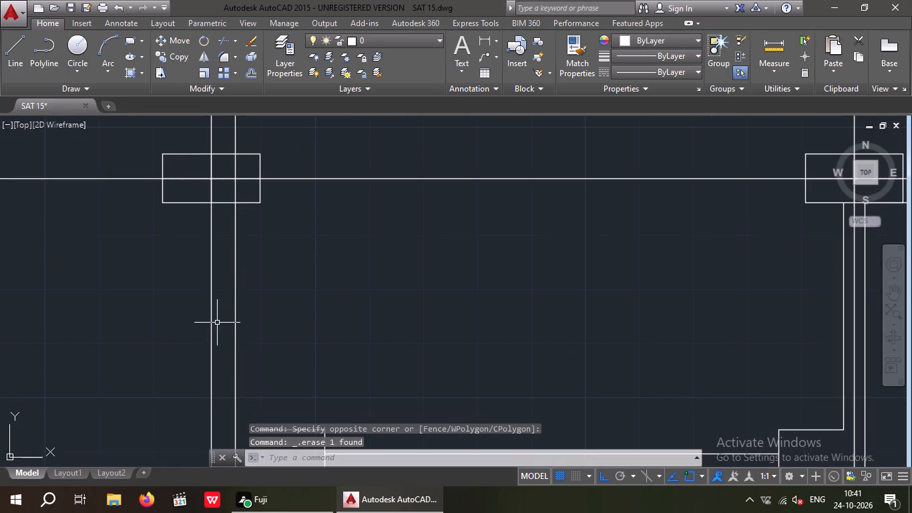
Erase the wall return crossing the paired centrelines south of the second north column, including its adjoining vertical wall line.
scroll(290, 299, down, 3)
middle_drag(339, 310, 281, 309)
scroll(234, 372, up, 3)
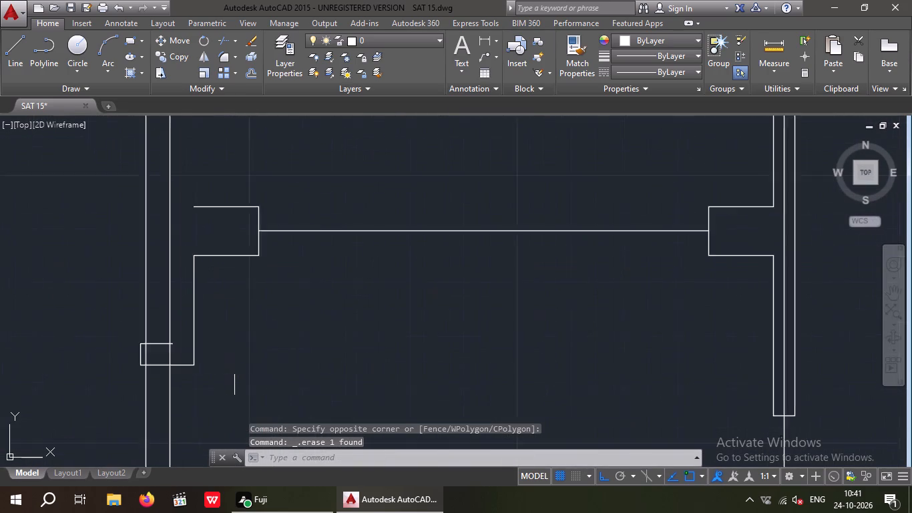
scroll(234, 372, up, 1)
middle_drag(236, 366, 326, 315)
scroll(216, 313, up, 1)
drag(332, 331, 289, 313)
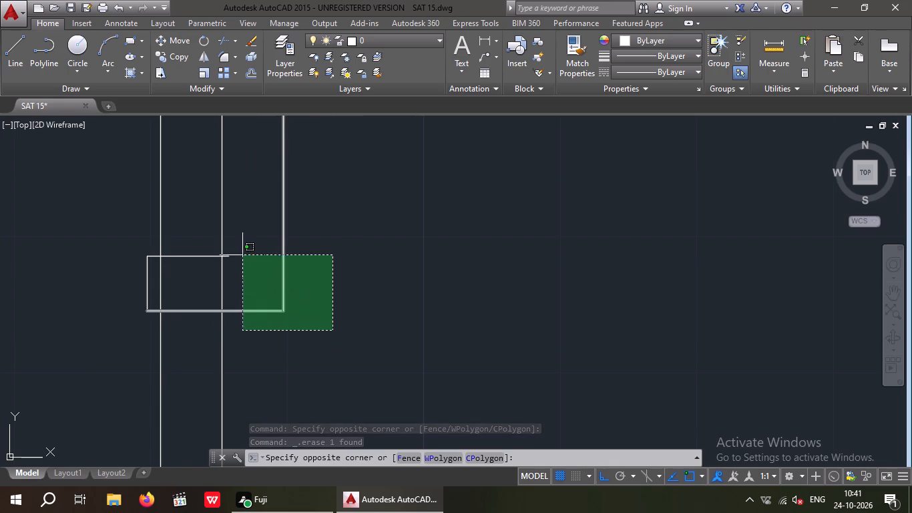
click(229, 237)
key(Delete)
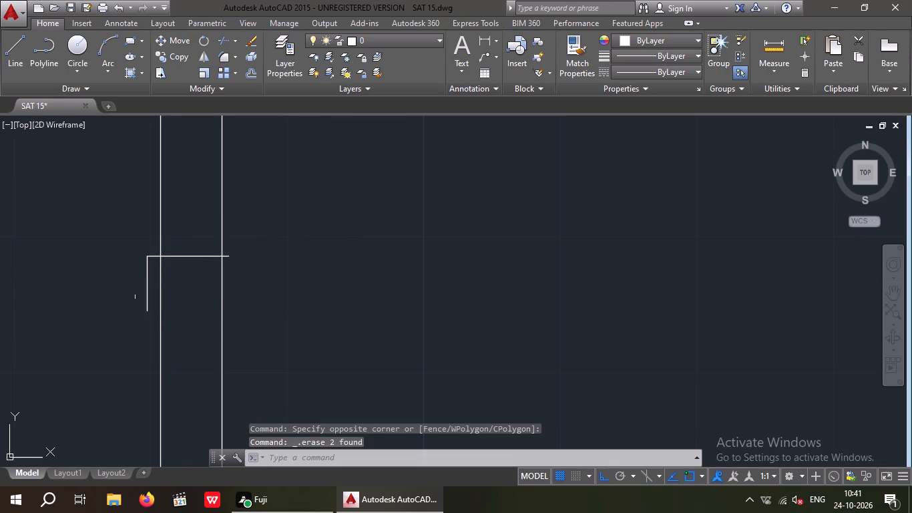
scroll(145, 273, up, 3)
drag(162, 257, 158, 244)
click(144, 185)
key(Delete)
scroll(142, 199, down, 4)
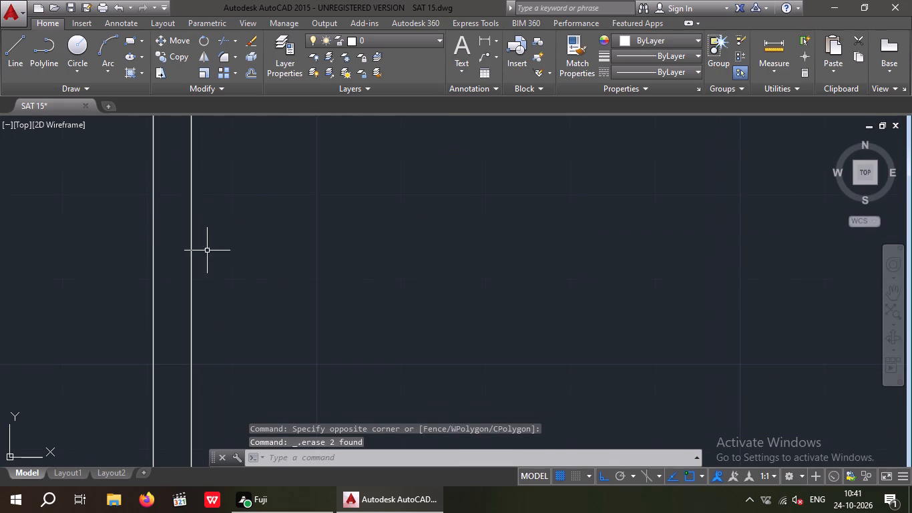
Erase the three-sided wall return east of the paired centrelines together with the thin horizontal line running east from it.
middle_drag(313, 385, 312, 393)
scroll(312, 393, down, 1)
scroll(345, 269, down, 3)
middle_drag(340, 297, 335, 318)
scroll(360, 268, up, 2)
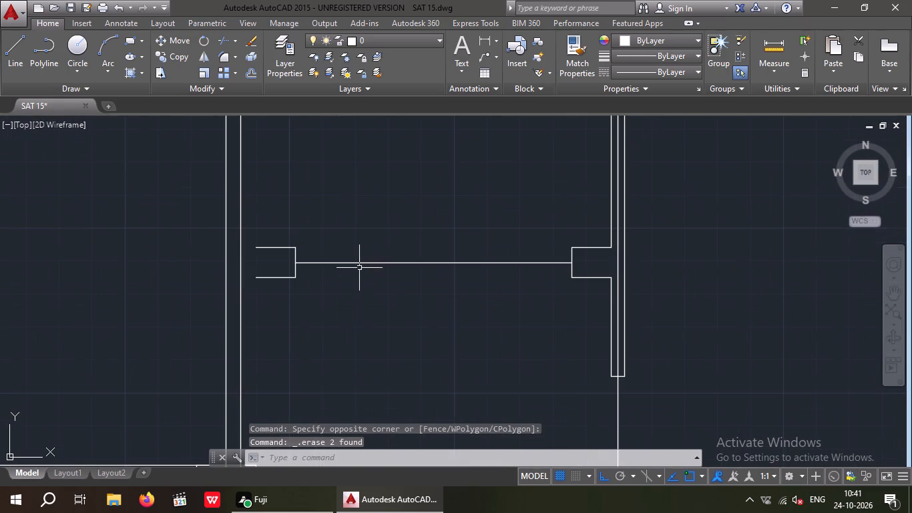
drag(371, 324, 330, 305)
click(277, 228)
key(Delete)
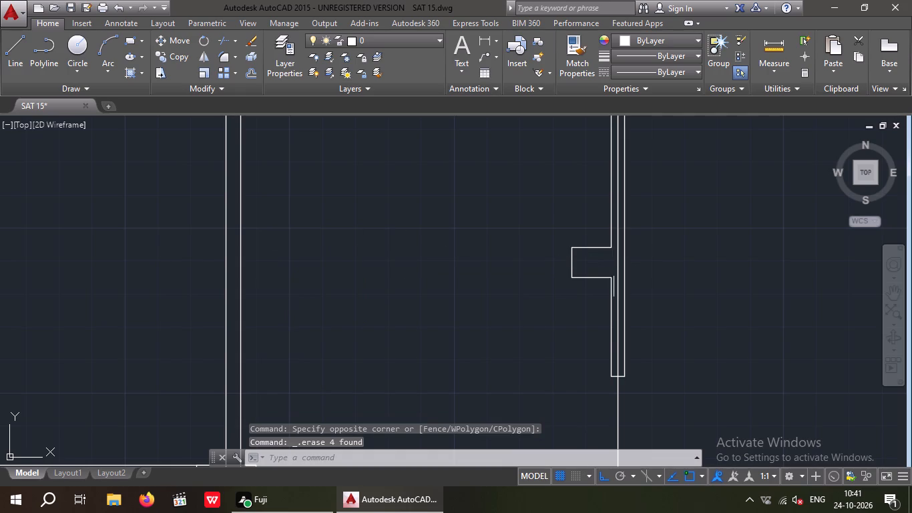
Erase the end line and west face line at the southern end of the wall along the third column's centreline.
scroll(614, 382, up, 4)
drag(614, 376, 585, 346)
click(574, 319)
key(Delete)
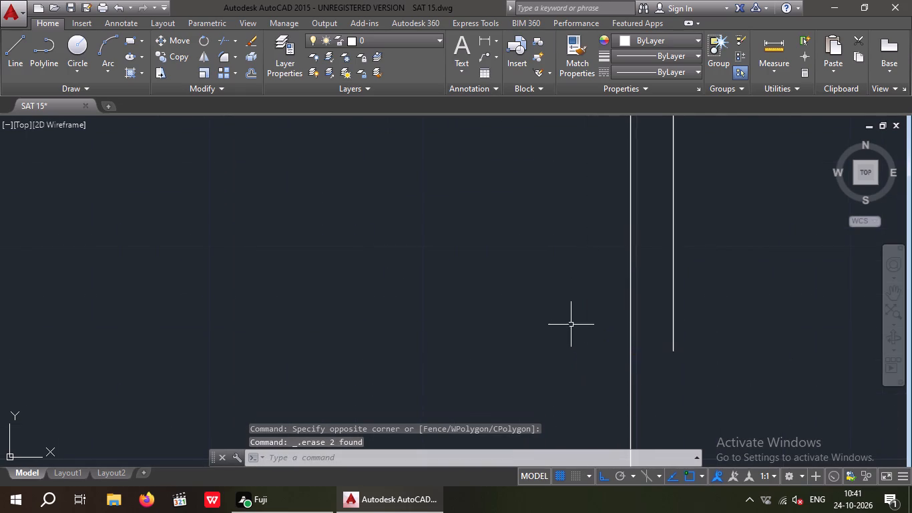
Erase the three-sided wall return projecting west beside the third column's centreline.
scroll(561, 322, down, 2)
middle_drag(527, 394, 484, 494)
scroll(484, 492, down, 1)
middle_drag(485, 309, 456, 426)
drag(485, 344, 469, 325)
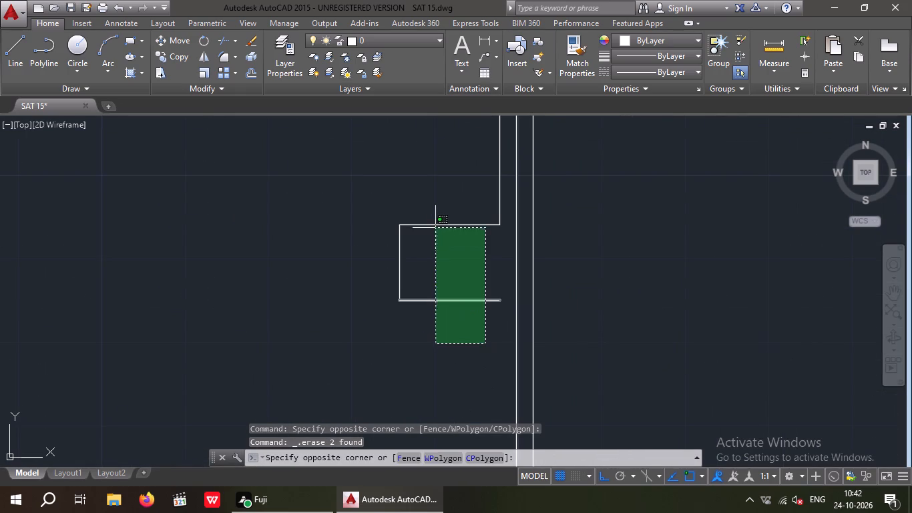
click(437, 204)
key(Delete)
key(Delete)
drag(439, 200, 365, 303)
drag(365, 303, 365, 303)
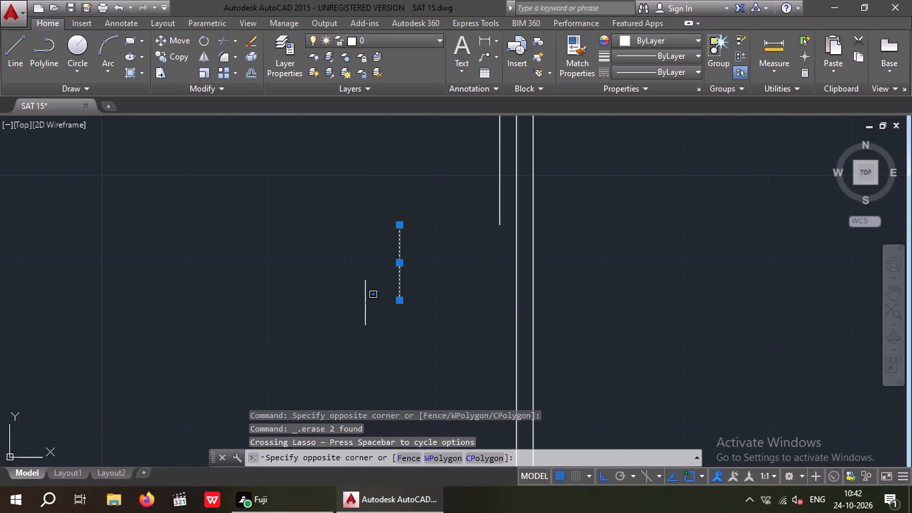
drag(365, 303, 372, 299)
key(Delete)
click(419, 264)
key(Delete)
Erase the remaining vertical wall lines on both sides of the third column's centreline, keeping the centreline.
scroll(505, 222, up, 3)
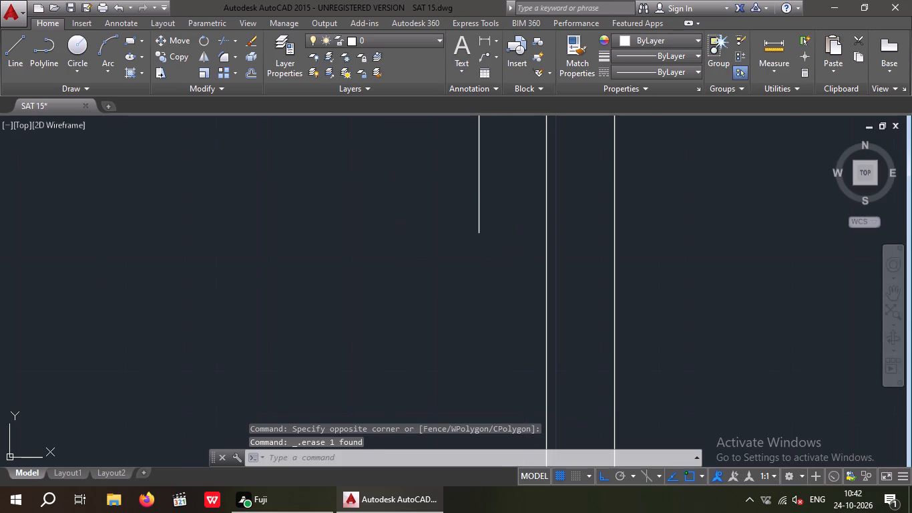
drag(498, 184, 419, 242)
click(415, 245)
key(Delete)
scroll(415, 228, down, 5)
scroll(450, 363, up, 3)
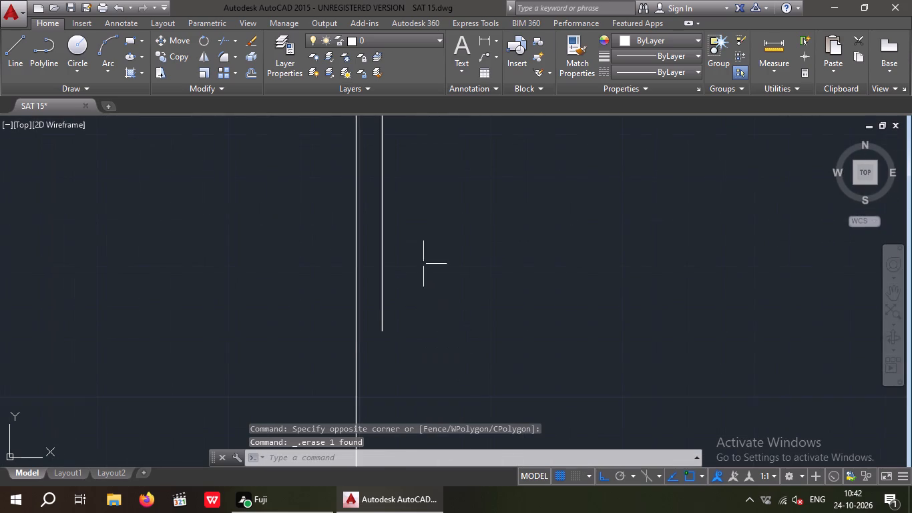
drag(428, 252, 403, 297)
click(373, 343)
key(Delete)
Erase the inner north wall line between the third and fourth north columns, keeping the columns and their centreline.
scroll(444, 303, down, 5)
middle_drag(507, 259, 477, 351)
scroll(484, 306, up, 3)
drag(497, 327, 477, 299)
click(454, 261)
key(Delete)
Erase the two vertical east wall lines running south beside the fourth north column.
scroll(457, 307, down, 4)
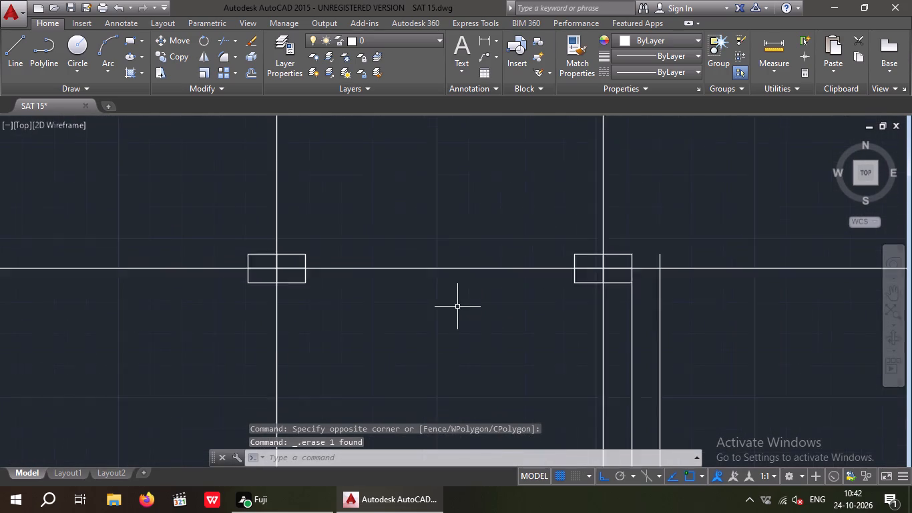
middle_drag(525, 338, 508, 293)
scroll(495, 273, up, 2)
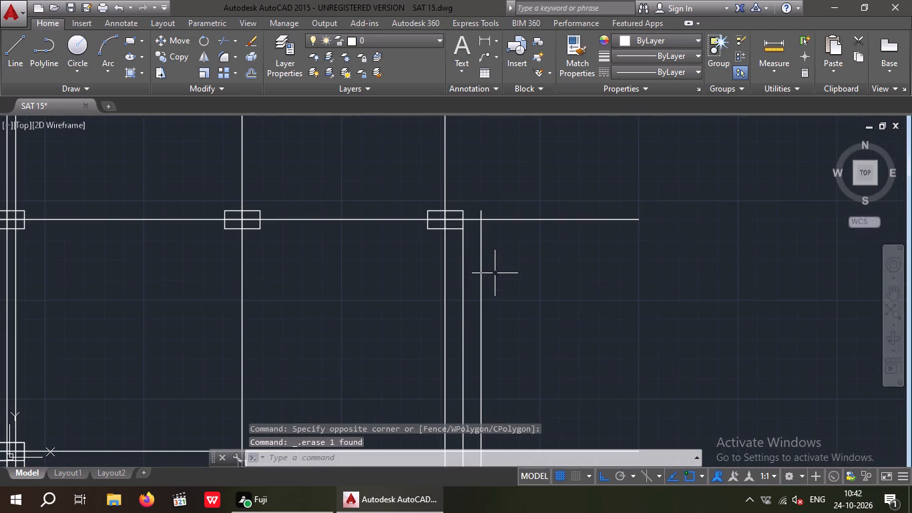
scroll(493, 262, up, 3)
drag(493, 206, 401, 282)
click(347, 319)
key(Delete)
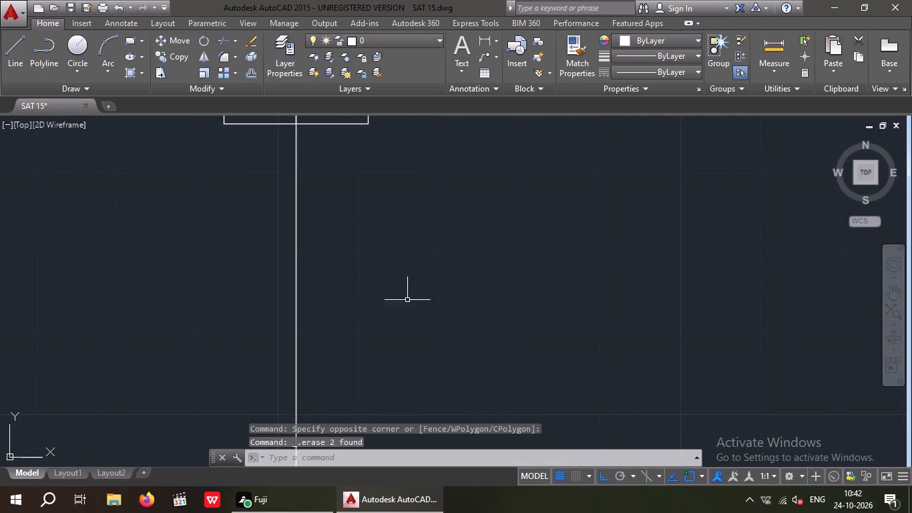
Erase the outer and inner wall lines along the second column row and the west wall lines meeting them.
scroll(417, 289, down, 3)
middle_drag(462, 303, 462, 238)
scroll(461, 237, down, 3)
middle_drag(460, 261, 464, 222)
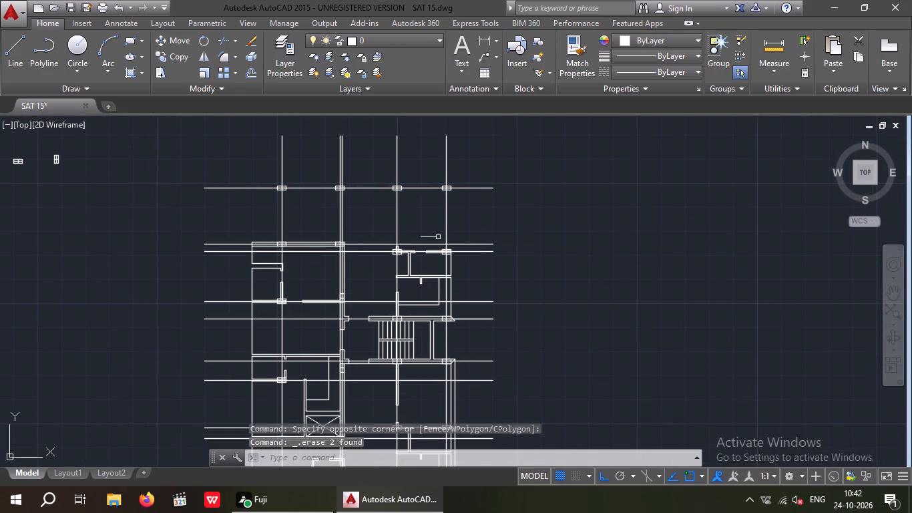
scroll(260, 245, up, 4)
scroll(199, 233, up, 2)
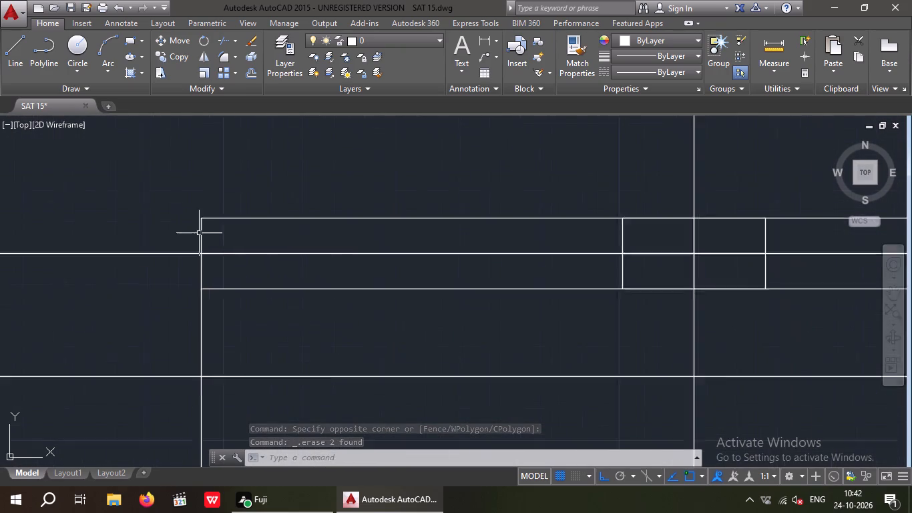
scroll(199, 233, up, 2)
drag(244, 223, 216, 208)
click(198, 184)
key(Delete)
scroll(235, 246, down, 4)
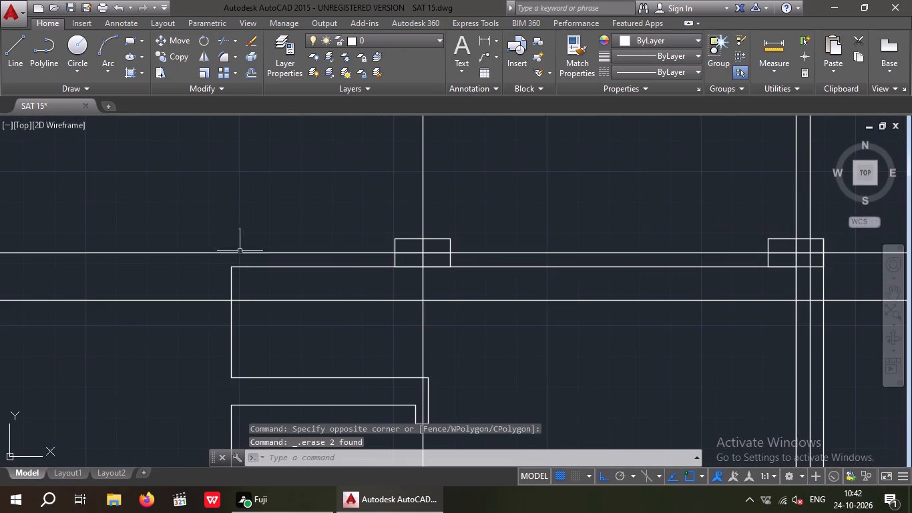
scroll(238, 282, up, 3)
drag(260, 287, 240, 271)
click(201, 205)
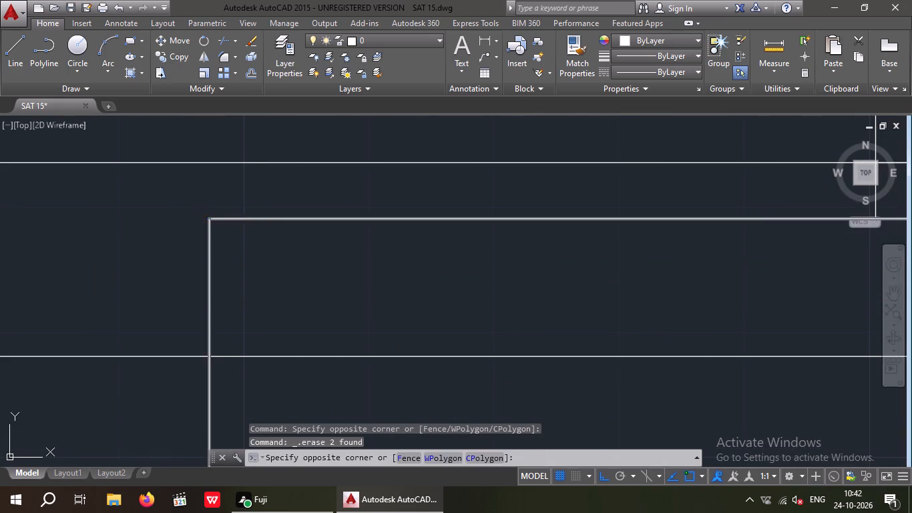
key(Delete)
Erase the vertical wall line running south from the second row's column on the paired centrelines.
scroll(254, 246, down, 5)
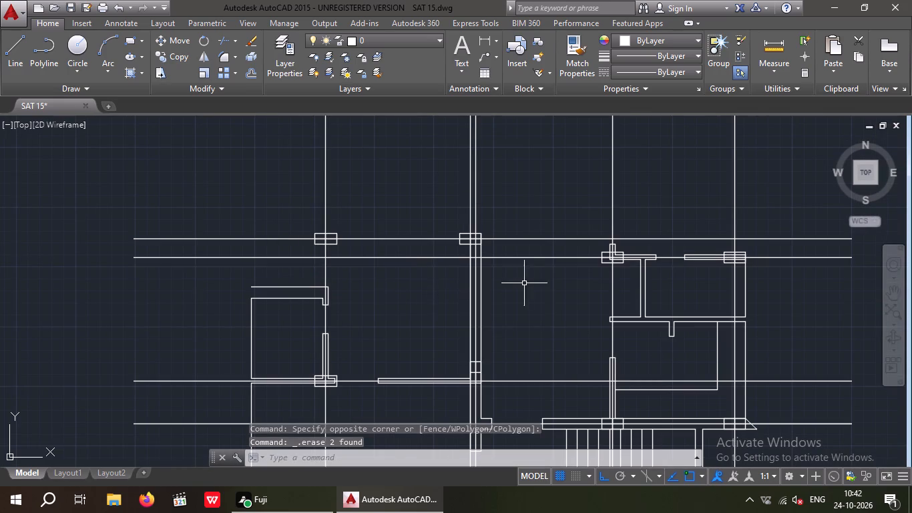
middle_drag(508, 289, 388, 313)
scroll(357, 271, up, 4)
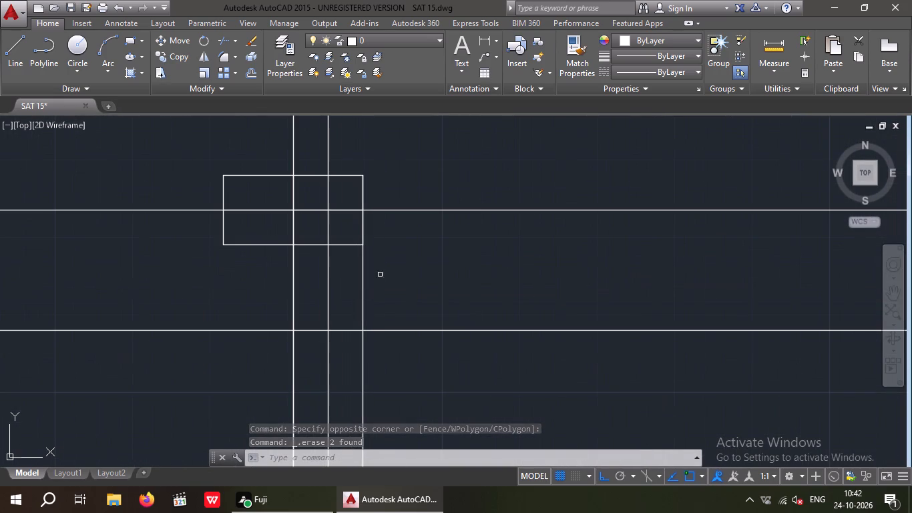
drag(387, 263, 359, 291)
click(350, 295)
key(Delete)
Erase the short vertical wall stub projecting north from the third column at the north-east room's north wall.
scroll(388, 258, down, 4)
middle_drag(447, 304, 305, 313)
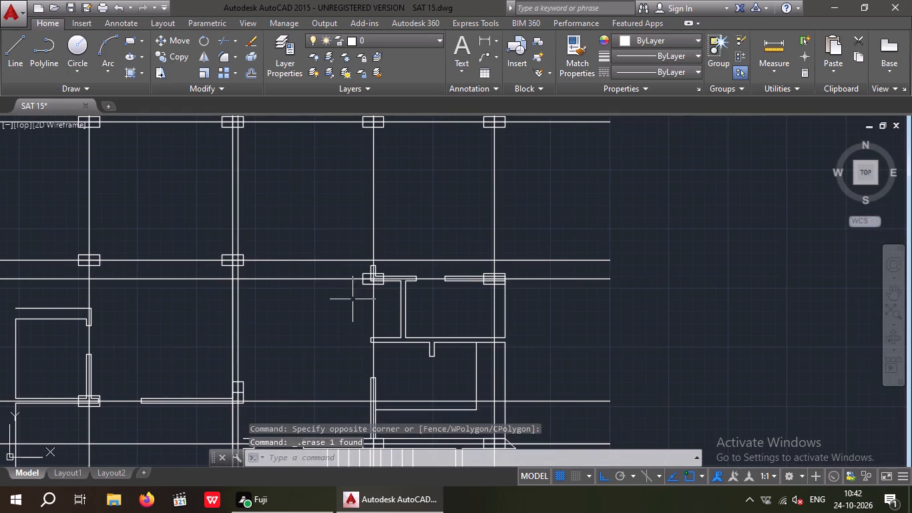
scroll(375, 278, up, 4)
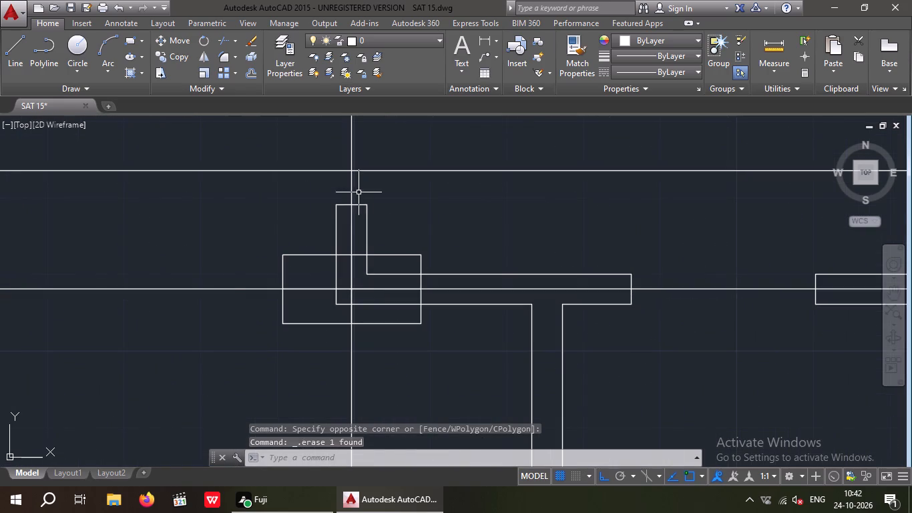
scroll(359, 192, up, 2)
drag(387, 190, 357, 282)
click(358, 285)
key(Delete)
drag(312, 211, 252, 289)
click(250, 290)
key(Delete)
Erase the short north wall segment east of that column and the two partition lines running south from it.
scroll(270, 202, down, 4)
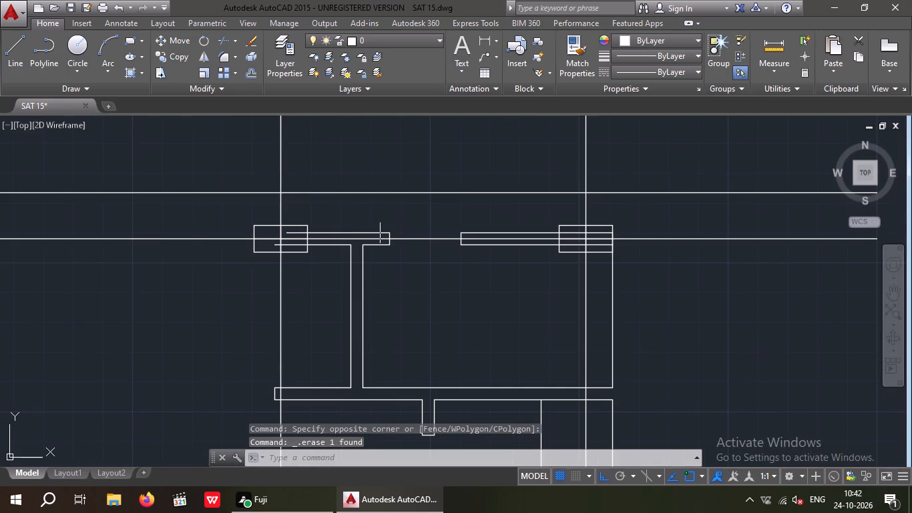
scroll(394, 226, up, 3)
drag(399, 217, 353, 277)
click(352, 264)
key(Delete)
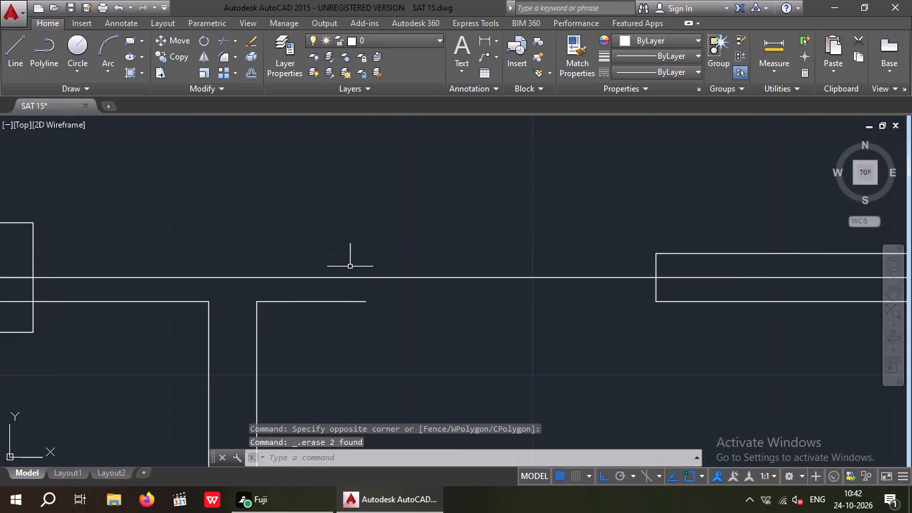
scroll(312, 285, down, 3)
scroll(298, 305, up, 2)
drag(342, 313, 280, 303)
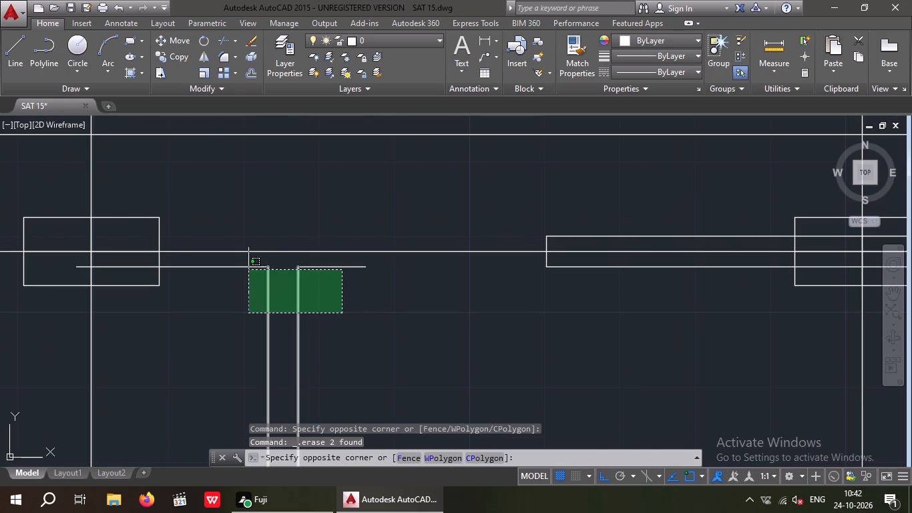
click(246, 263)
key(Delete)
Erase the short north wall segment running west from the fourth column in the north-east room.
scroll(300, 274, down, 4)
middle_drag(311, 288, 157, 288)
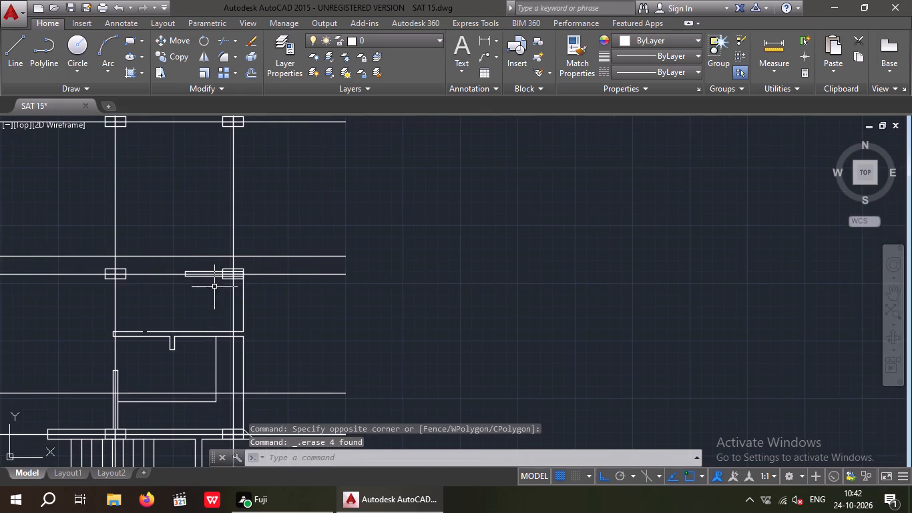
scroll(198, 279, up, 4)
scroll(98, 260, up, 3)
drag(168, 307, 130, 287)
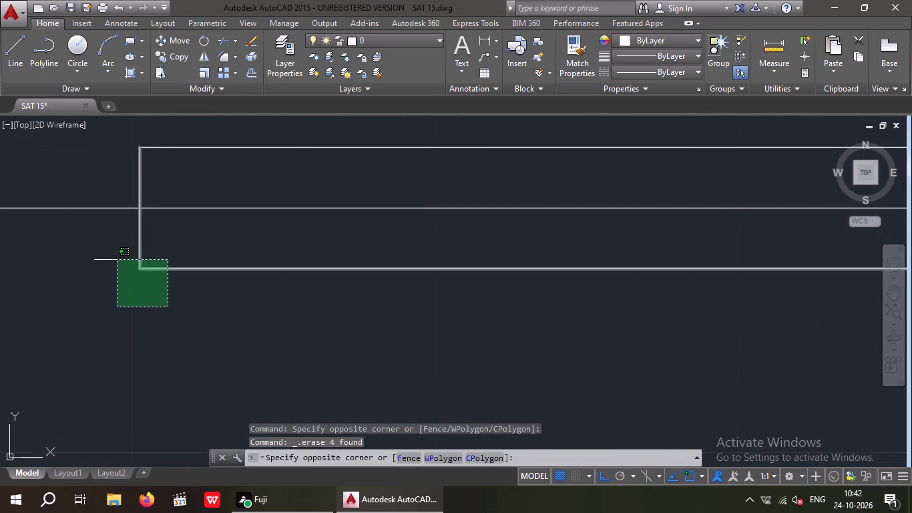
click(116, 255)
key(Delete)
drag(347, 178, 320, 165)
click(310, 138)
key(Delete)
Erase the vertical east wall line running south from the north-east room's fourth column.
scroll(310, 156, down, 4)
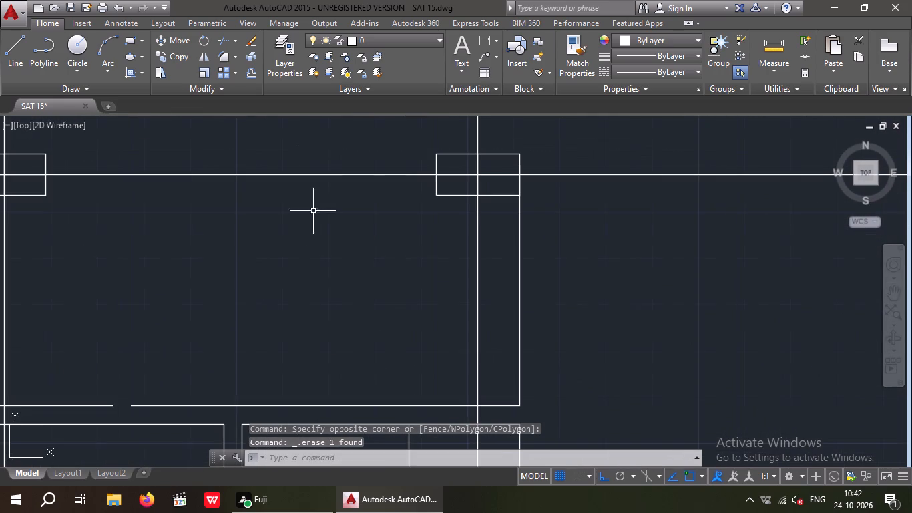
middle_drag(332, 276, 264, 306)
drag(492, 267, 436, 327)
click(439, 327)
key(Delete)
Erase the small west room's upper north wall line and the short wall return at its east end.
scroll(473, 278, down, 2)
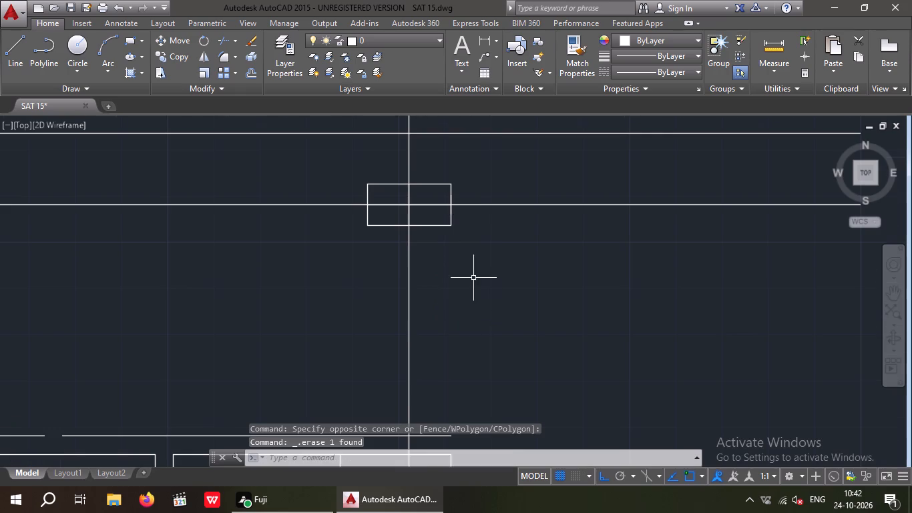
scroll(473, 278, down, 2)
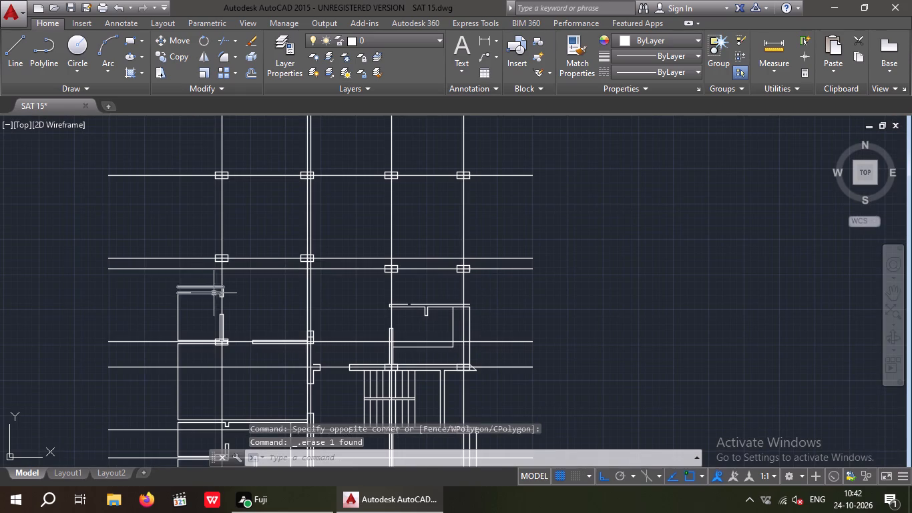
scroll(218, 288, up, 6)
drag(288, 277, 272, 277)
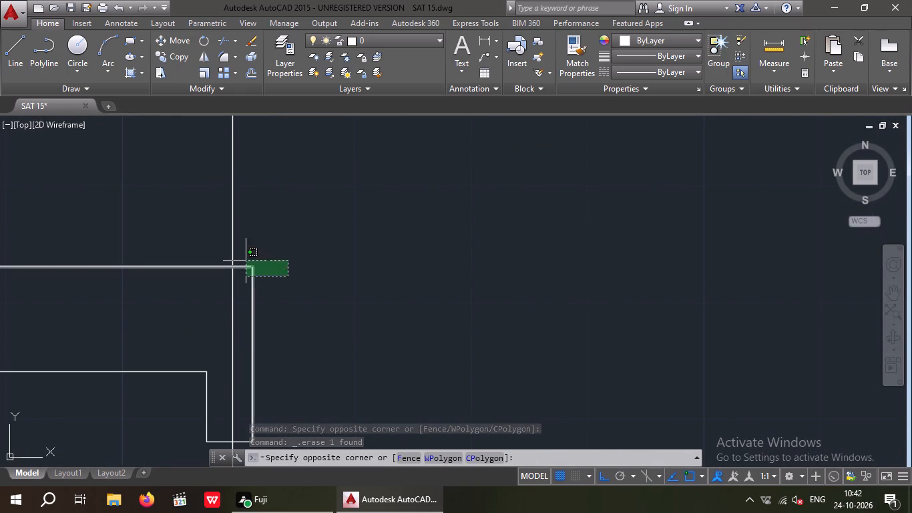
click(245, 260)
key(Delete)
scroll(265, 257, down, 3)
scroll(248, 303, up, 1)
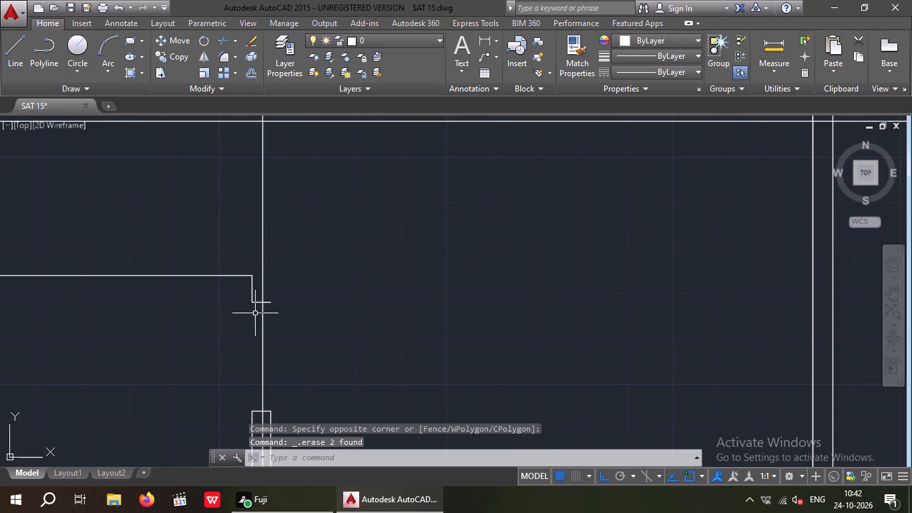
click(250, 303)
key(Delete)
scroll(250, 305, up, 3)
drag(273, 307, 256, 299)
click(234, 274)
key(Delete)
Erase the small west room's inner north wall line and its west wall line.
scroll(228, 273, down, 4)
middle_drag(162, 305, 213, 316)
drag(181, 319, 150, 302)
click(96, 254)
key(Delete)
Erase the wall stub rising north from the west column: its end cap, west line and east line.
scroll(131, 257, down, 4)
scroll(143, 287, up, 4)
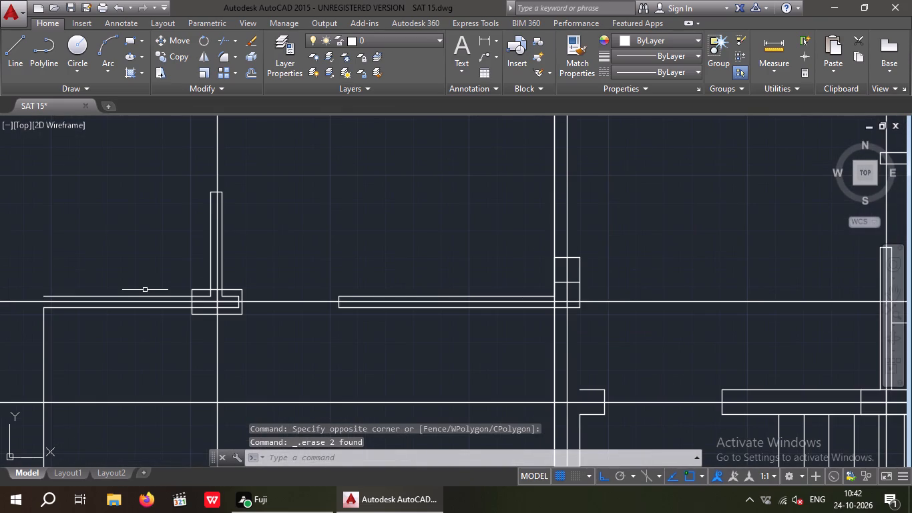
scroll(205, 190, up, 4)
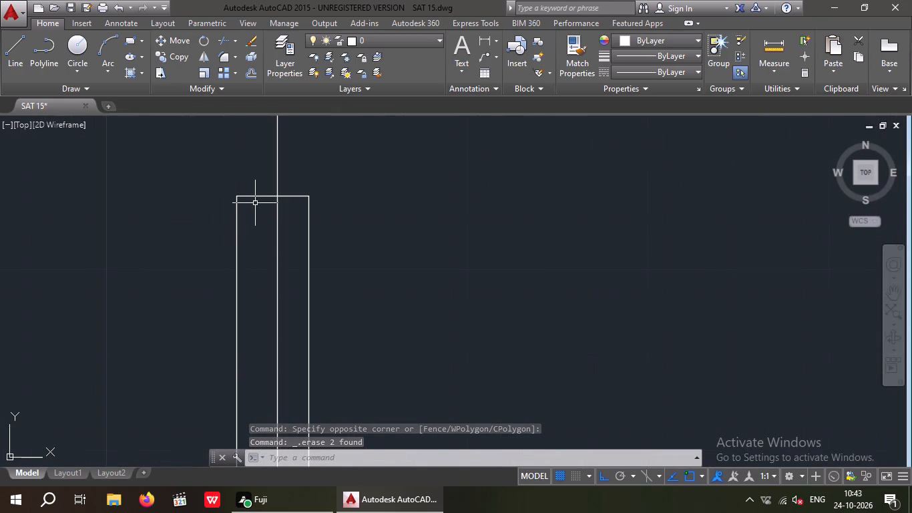
drag(254, 203, 222, 204)
click(199, 185)
key(Delete)
scroll(210, 194, down, 3)
scroll(258, 259, up, 2)
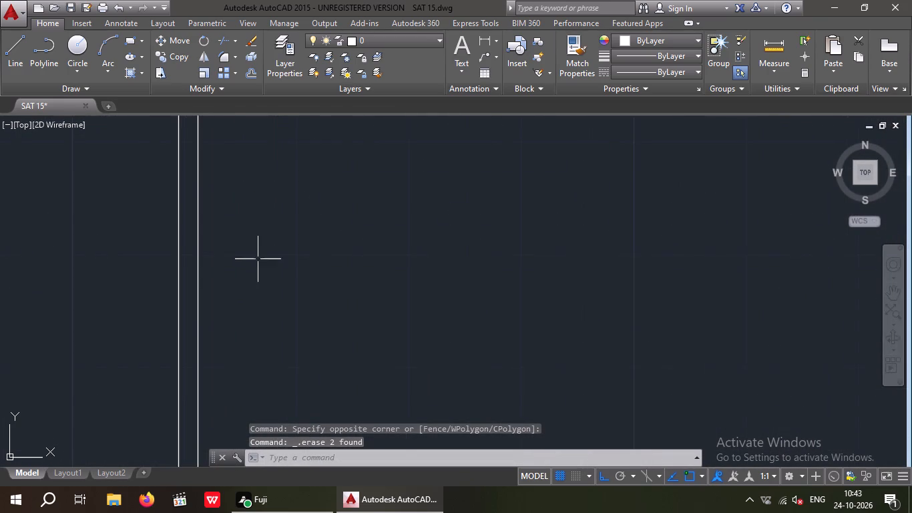
scroll(257, 256, down, 2)
drag(258, 263, 242, 291)
click(231, 301)
key(Delete)
scroll(251, 267, down, 1)
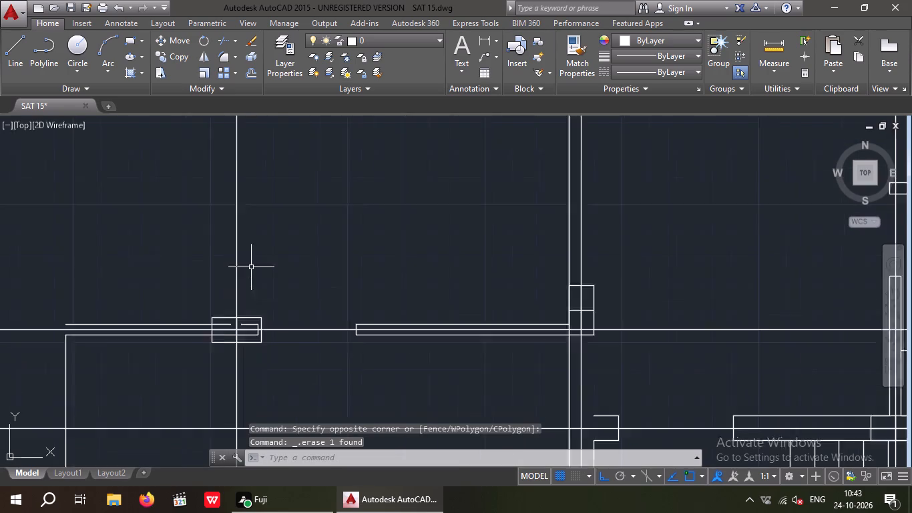
Erase the short wall end line and its adjoining upper segment inside the east half of the west column.
scroll(251, 267, down, 1)
scroll(250, 305, up, 7)
drag(328, 291, 322, 288)
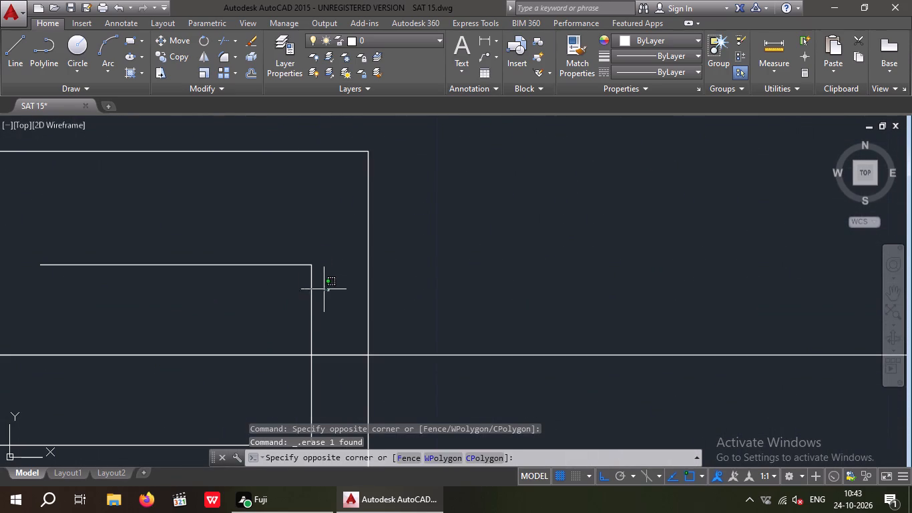
drag(322, 288, 312, 278)
click(291, 225)
key(Delete)
scroll(292, 224, down, 3)
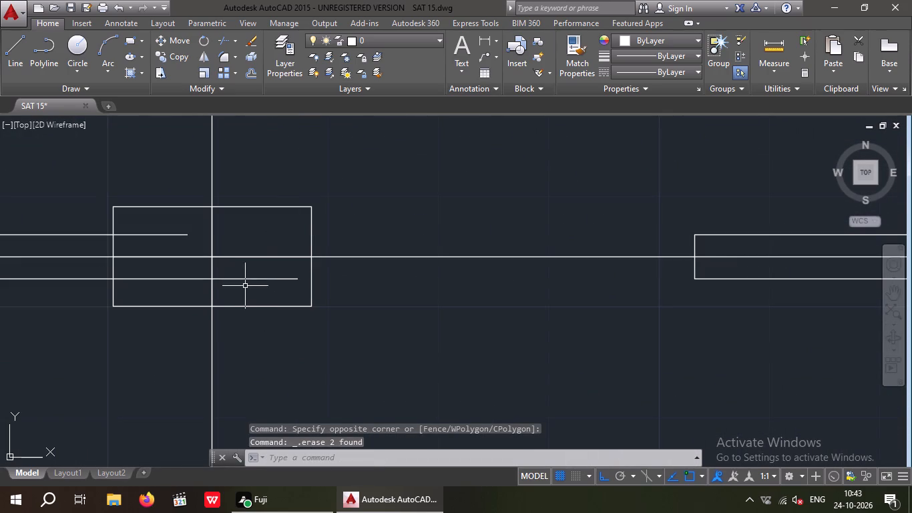
Erase the lower and upper wall lines running west from inside the west column.
drag(273, 293, 254, 273)
click(248, 271)
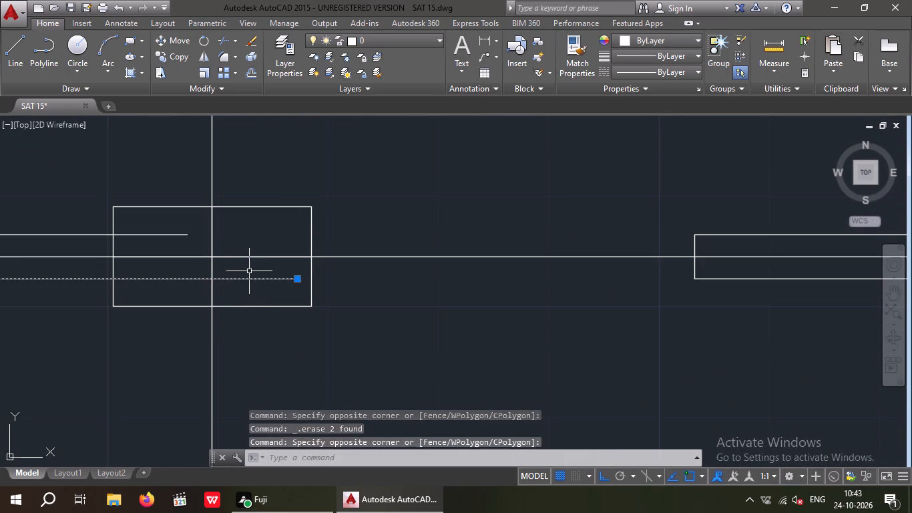
key(Delete)
scroll(252, 267, down, 4)
scroll(221, 259, up, 4)
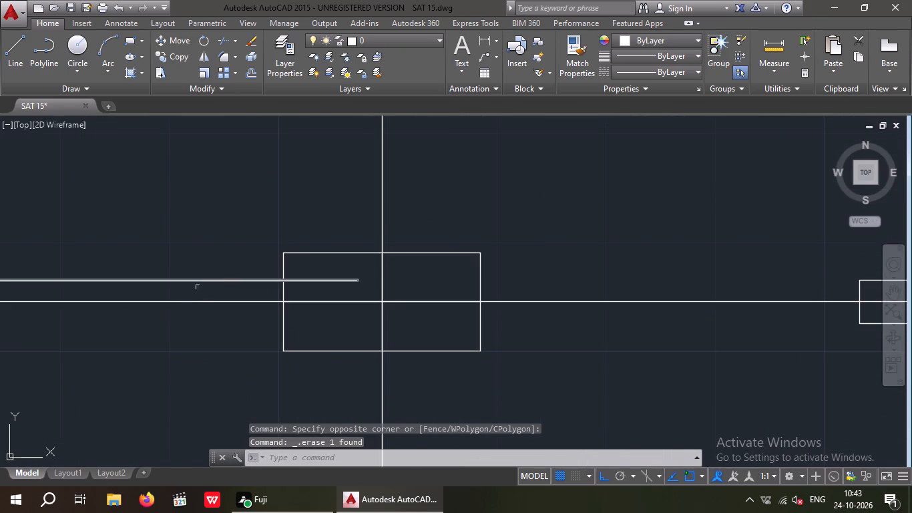
drag(203, 294, 178, 248)
click(175, 241)
key(Delete)
scroll(178, 236, down, 4)
middle_drag(256, 271, 227, 273)
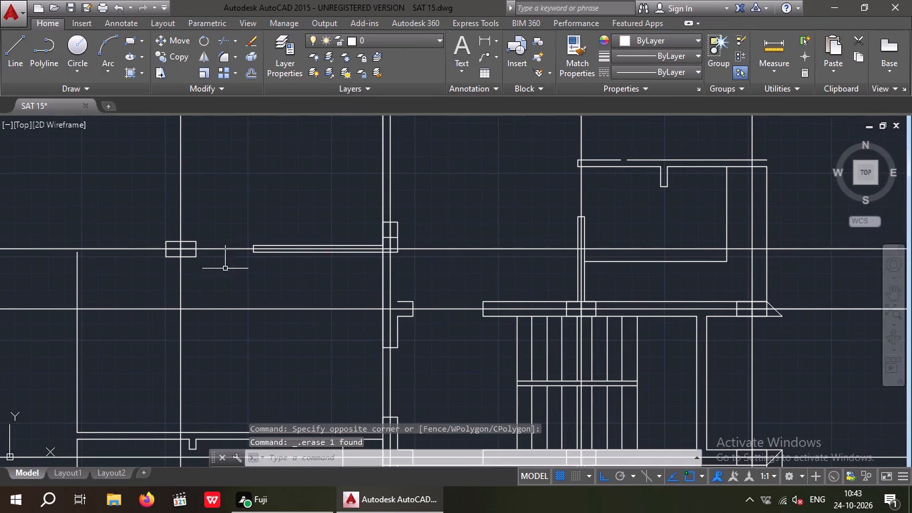
Erase the north line and west end cap of the horizontal wall east of the west column.
scroll(256, 242, up, 7)
drag(238, 290, 200, 261)
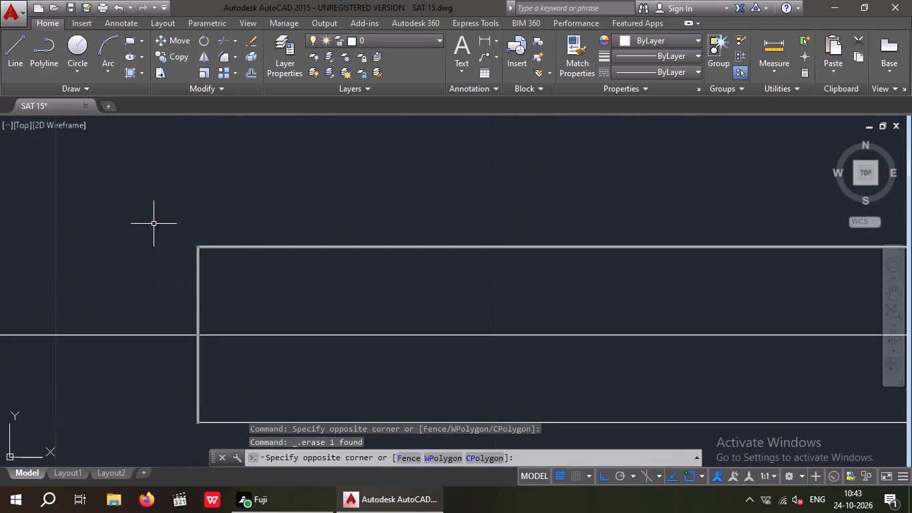
click(154, 224)
key(Delete)
scroll(176, 215, down, 4)
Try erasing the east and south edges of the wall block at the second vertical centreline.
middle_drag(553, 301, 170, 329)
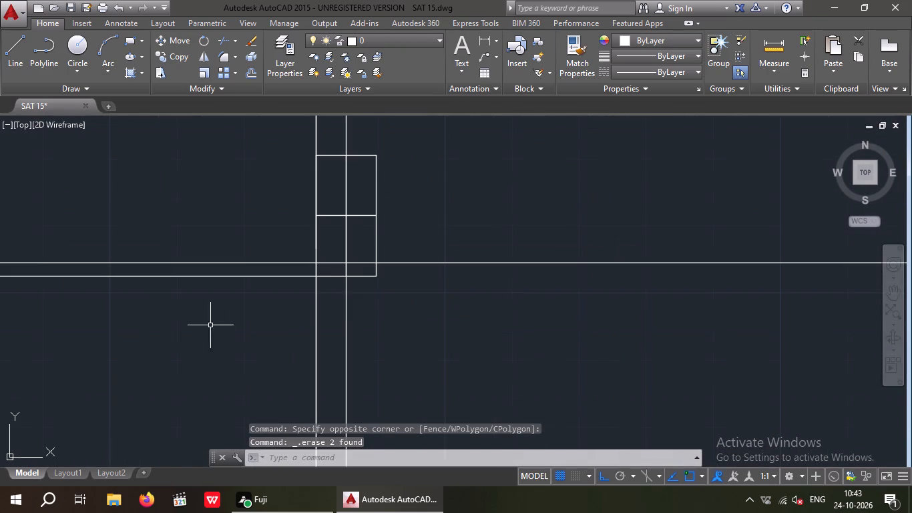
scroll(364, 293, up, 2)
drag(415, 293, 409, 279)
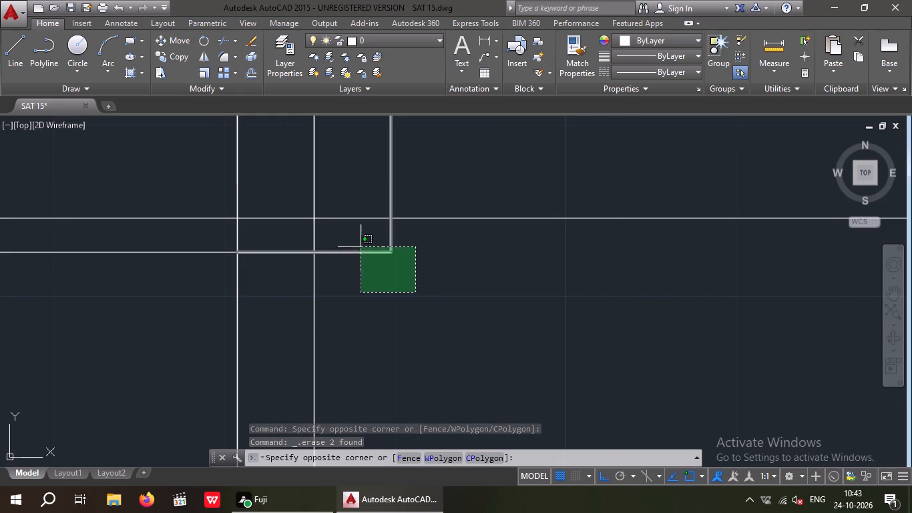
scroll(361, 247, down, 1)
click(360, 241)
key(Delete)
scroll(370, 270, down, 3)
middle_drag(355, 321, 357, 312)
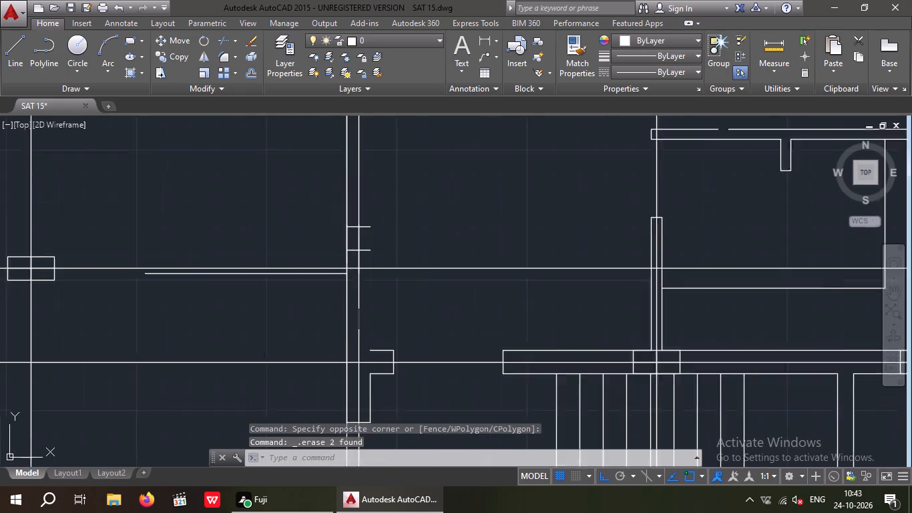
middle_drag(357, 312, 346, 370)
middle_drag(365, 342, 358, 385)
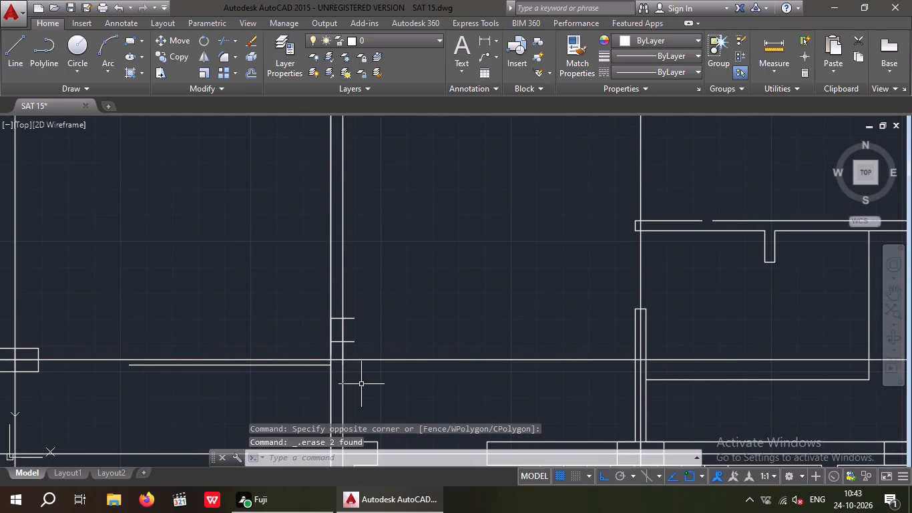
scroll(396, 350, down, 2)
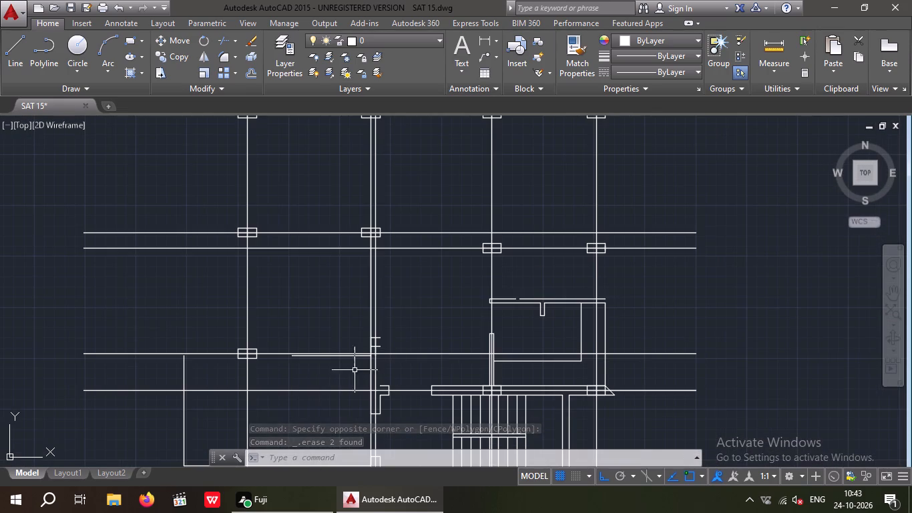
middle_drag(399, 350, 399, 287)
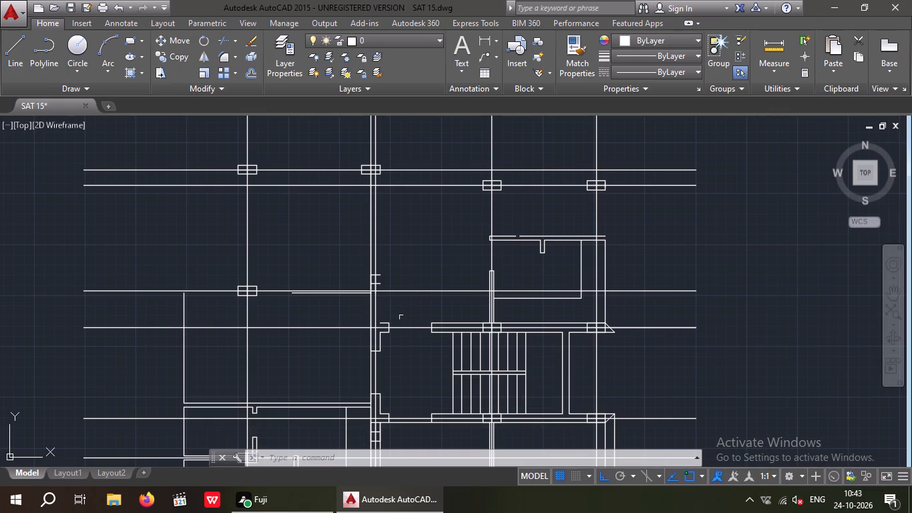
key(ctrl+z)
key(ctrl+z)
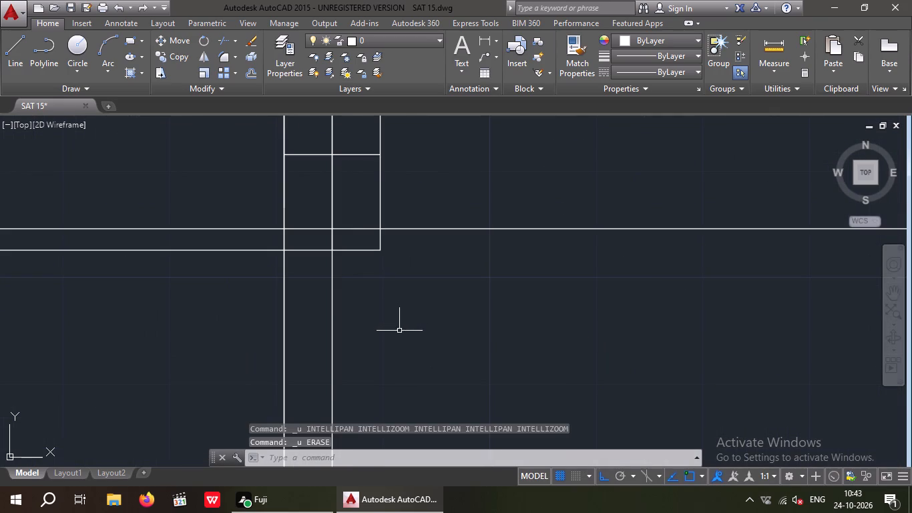
Erase the remaining south line of the horizontal wall between the west column and the second vertical centreline.
scroll(399, 331, down, 3)
middle_drag(399, 333, 376, 339)
middle_drag(414, 222, 360, 292)
scroll(345, 245, down, 2)
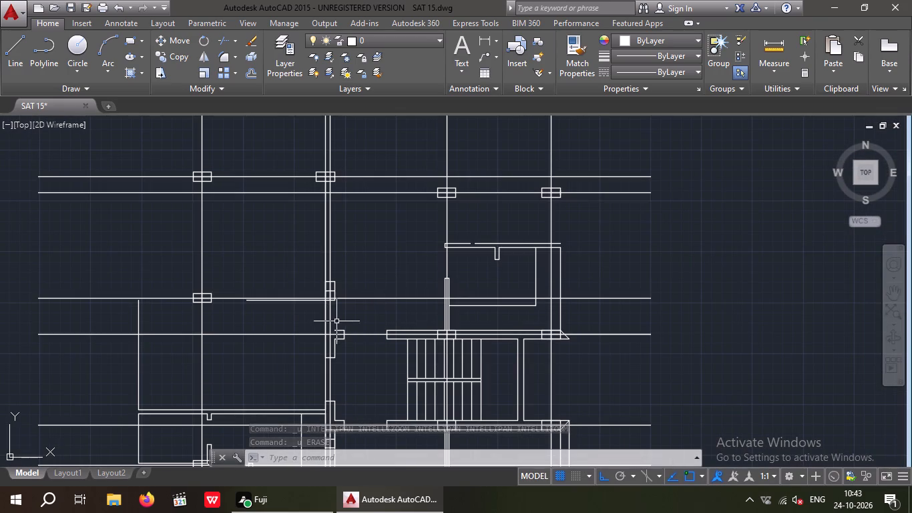
scroll(326, 300, up, 3)
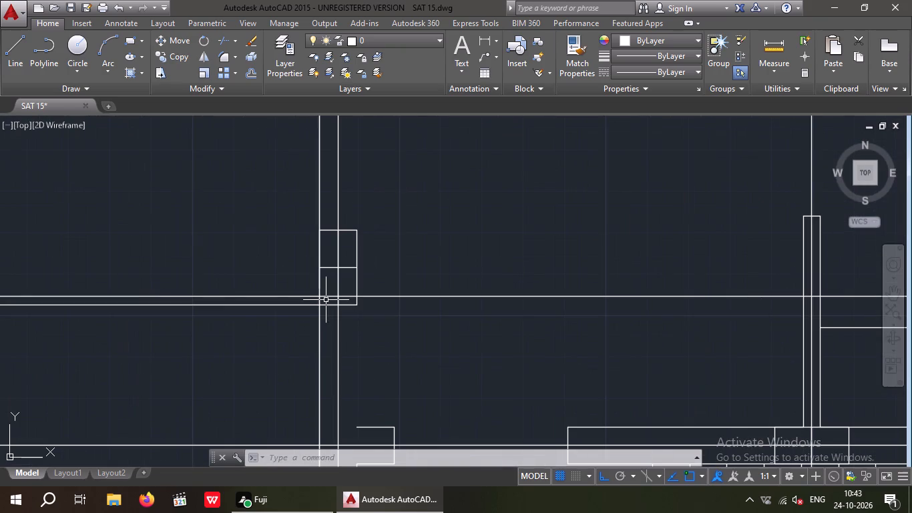
key(Escape)
key(Escape)
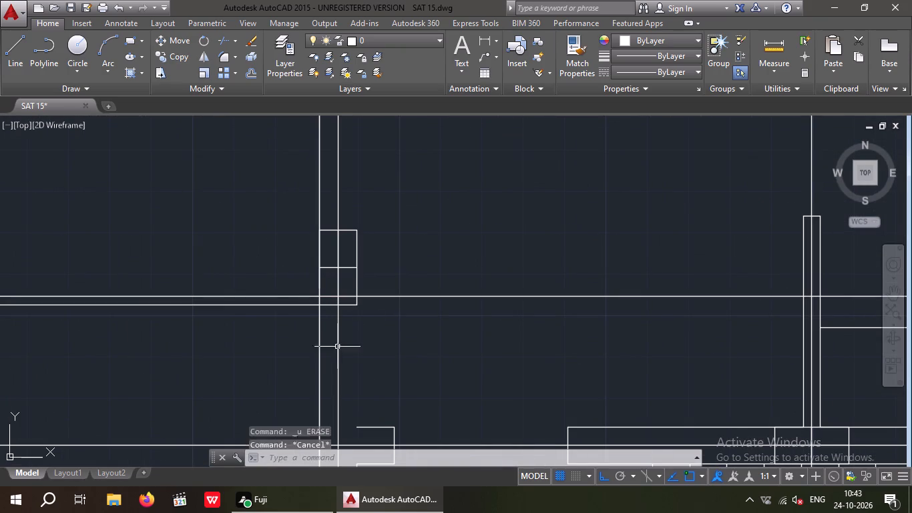
scroll(256, 339, up, 3)
drag(356, 256, 340, 248)
click(320, 192)
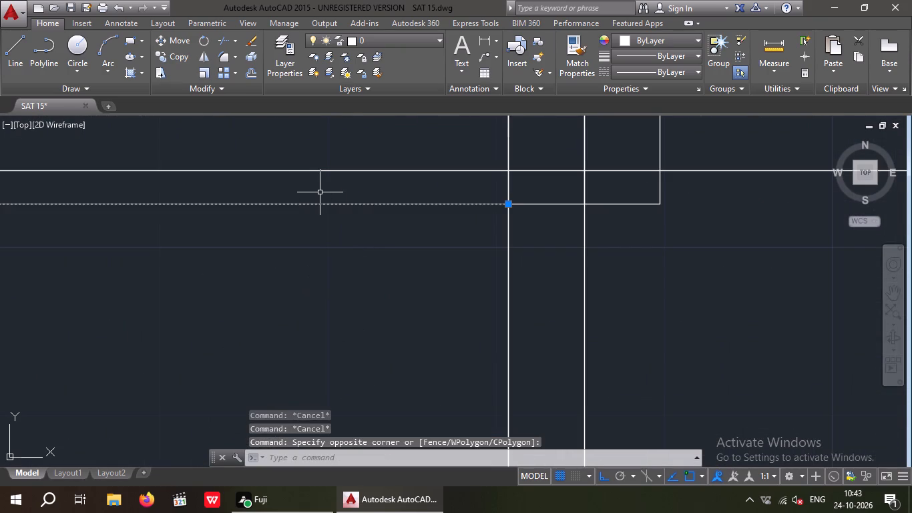
key(Delete)
scroll(320, 216, down, 4)
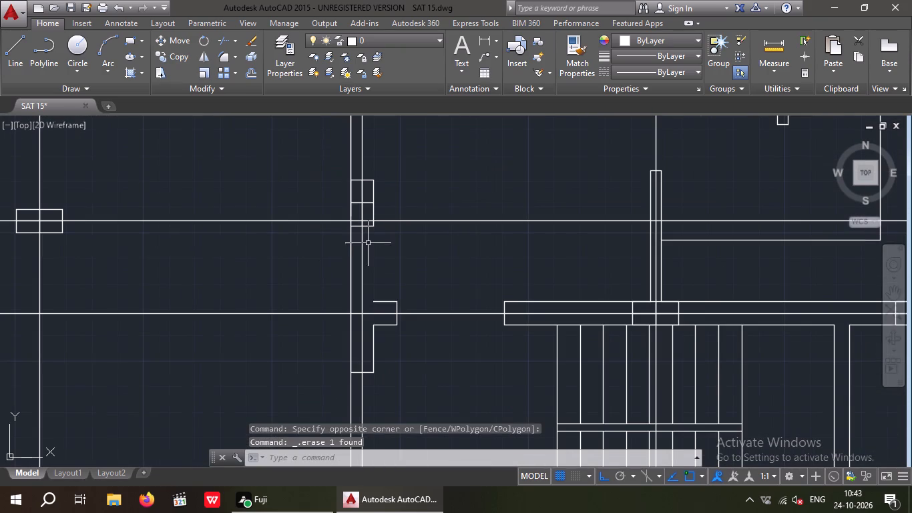
Erase the short south edge of the wall block at the second vertical centreline.
scroll(365, 227, up, 4)
drag(405, 246, 383, 232)
click(371, 207)
key(Delete)
scroll(398, 248, down, 3)
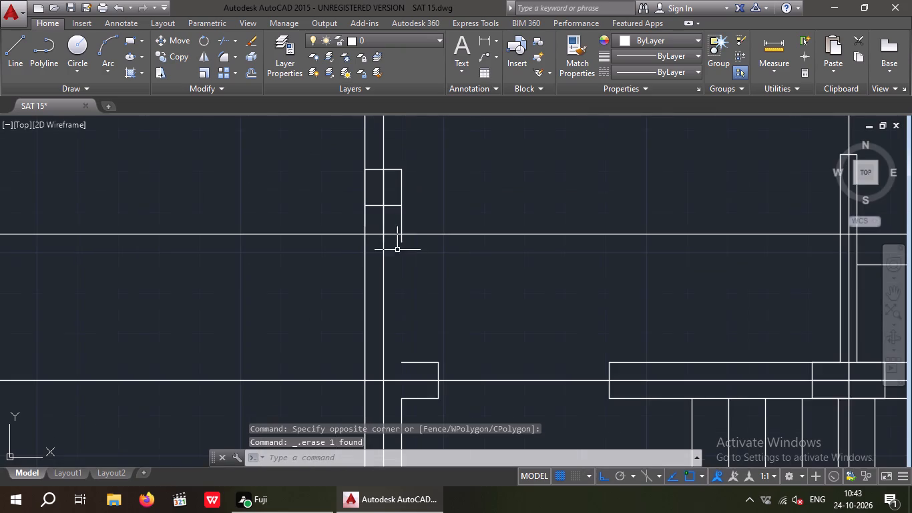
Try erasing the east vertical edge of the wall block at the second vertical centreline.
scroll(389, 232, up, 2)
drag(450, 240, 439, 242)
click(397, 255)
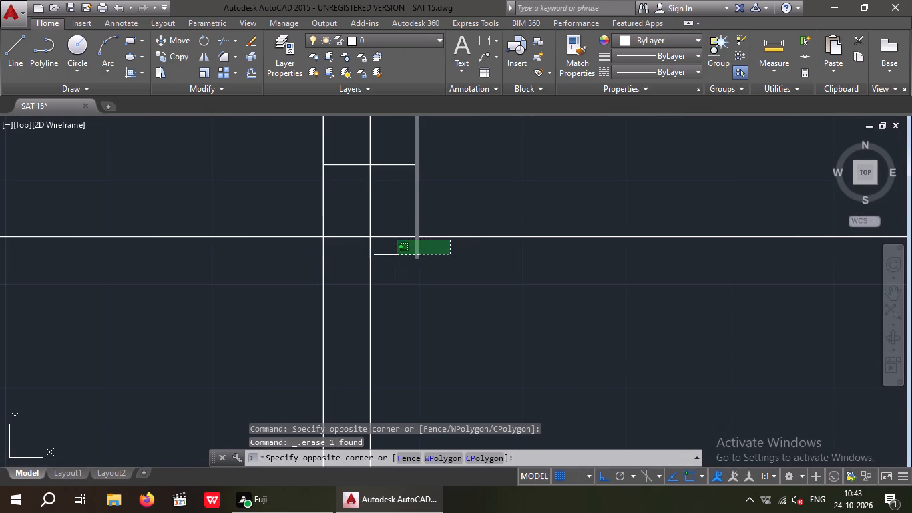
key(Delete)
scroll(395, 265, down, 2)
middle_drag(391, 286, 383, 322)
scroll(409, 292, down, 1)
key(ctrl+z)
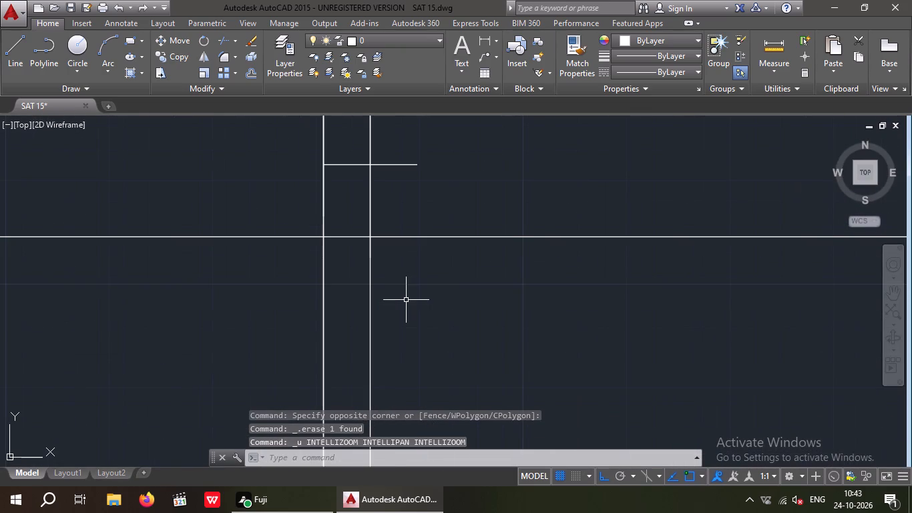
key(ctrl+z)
Examine the wall block at the second vertical centreline against the surrounding columns and walls of the plan.
scroll(407, 296, down, 4)
middle_drag(401, 309, 376, 347)
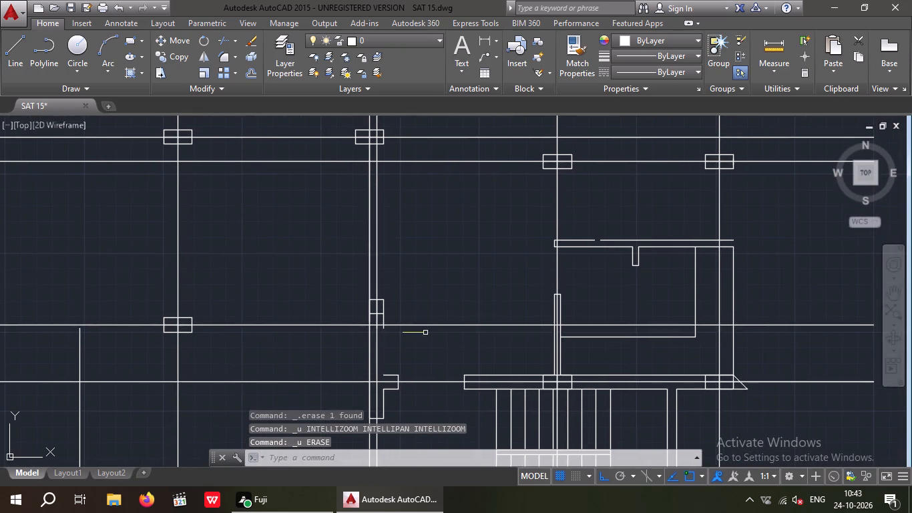
middle_drag(435, 325, 371, 294)
scroll(373, 295, down, 2)
middle_drag(362, 357, 361, 293)
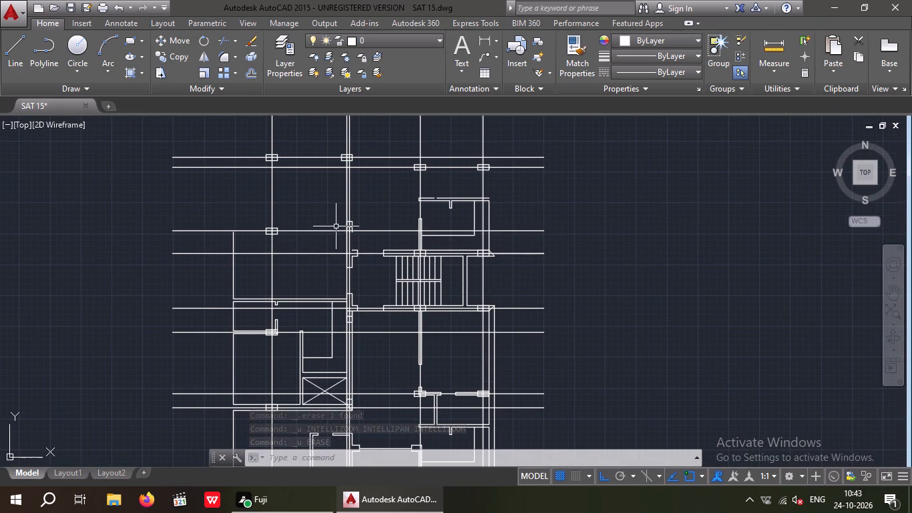
scroll(351, 227, up, 6)
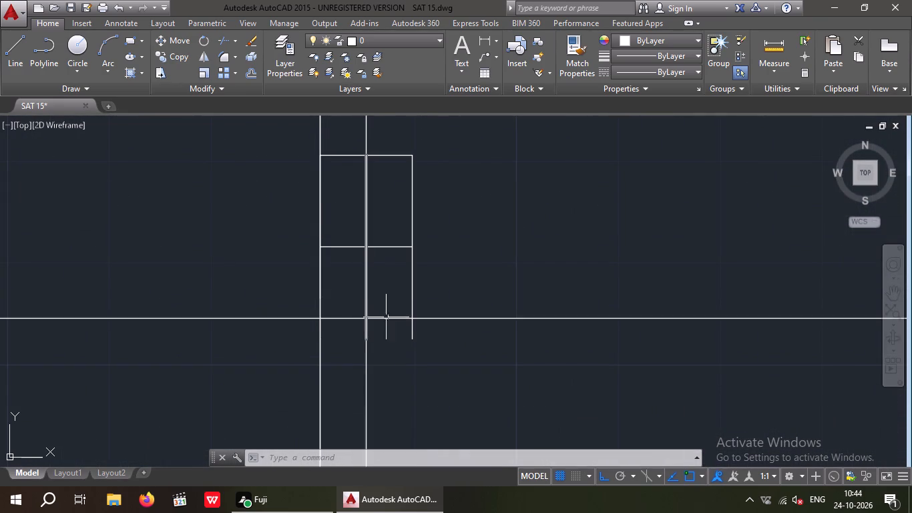
scroll(320, 204, down, 2)
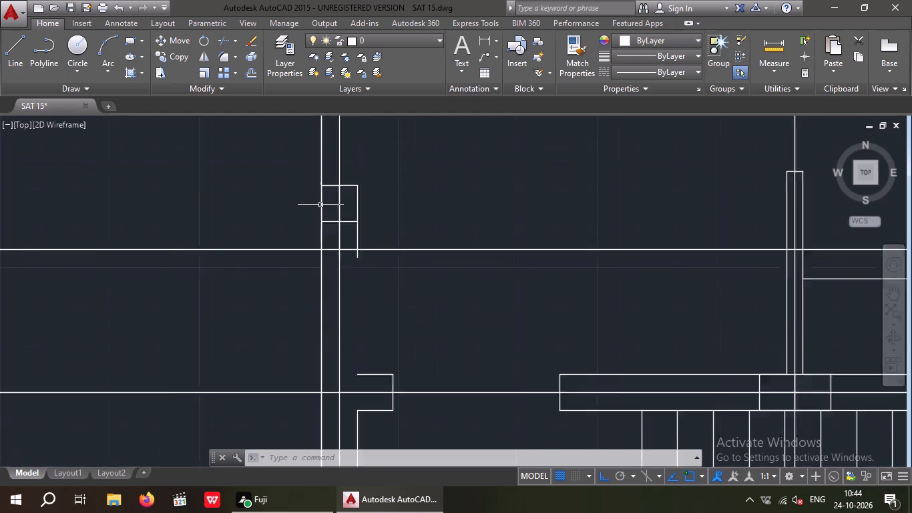
scroll(320, 205, down, 3)
middle_drag(298, 253, 278, 325)
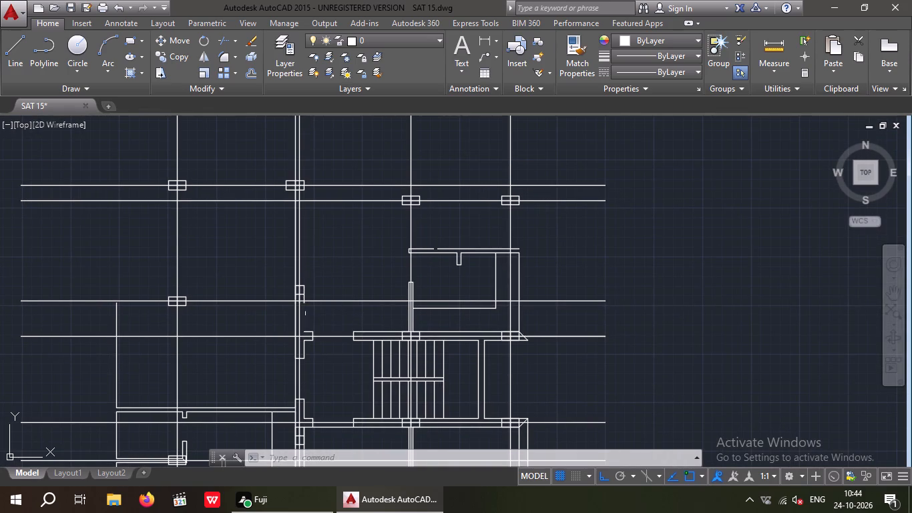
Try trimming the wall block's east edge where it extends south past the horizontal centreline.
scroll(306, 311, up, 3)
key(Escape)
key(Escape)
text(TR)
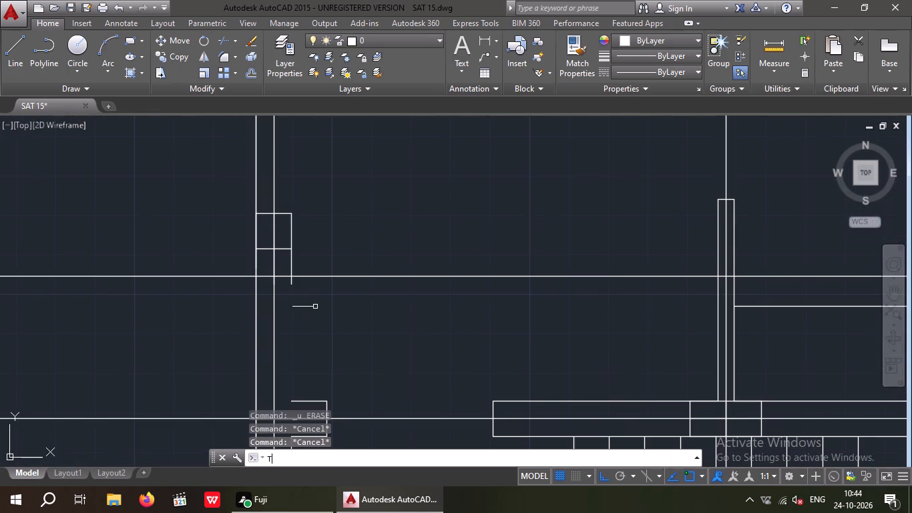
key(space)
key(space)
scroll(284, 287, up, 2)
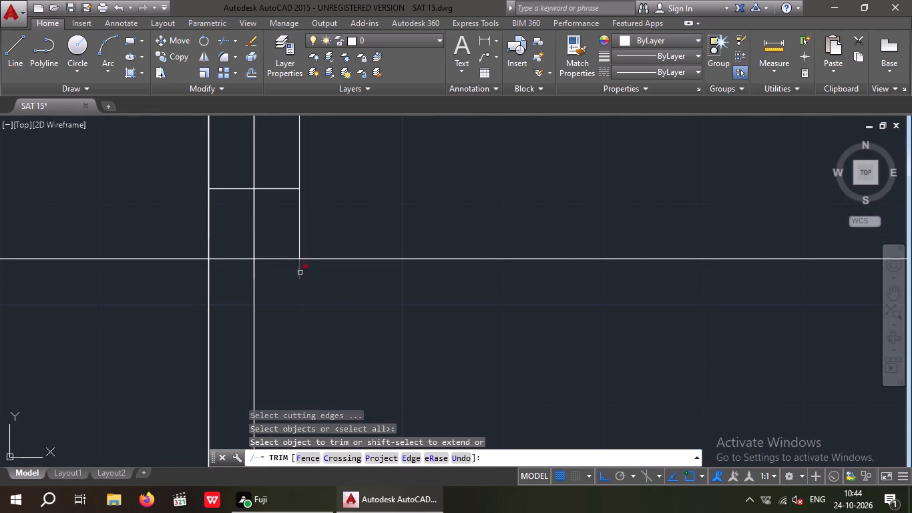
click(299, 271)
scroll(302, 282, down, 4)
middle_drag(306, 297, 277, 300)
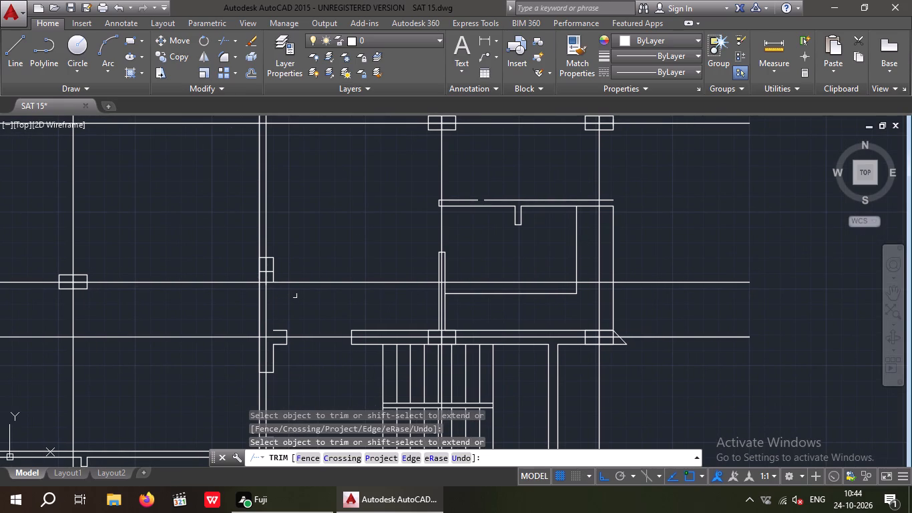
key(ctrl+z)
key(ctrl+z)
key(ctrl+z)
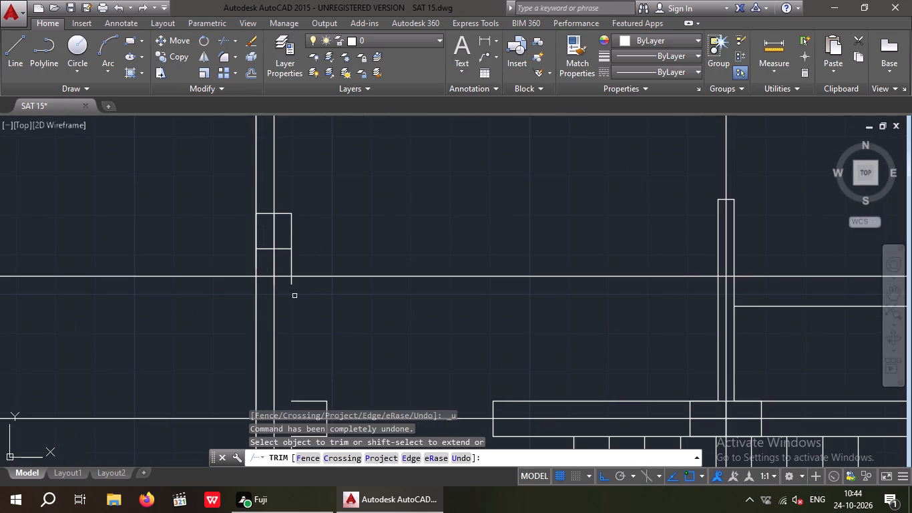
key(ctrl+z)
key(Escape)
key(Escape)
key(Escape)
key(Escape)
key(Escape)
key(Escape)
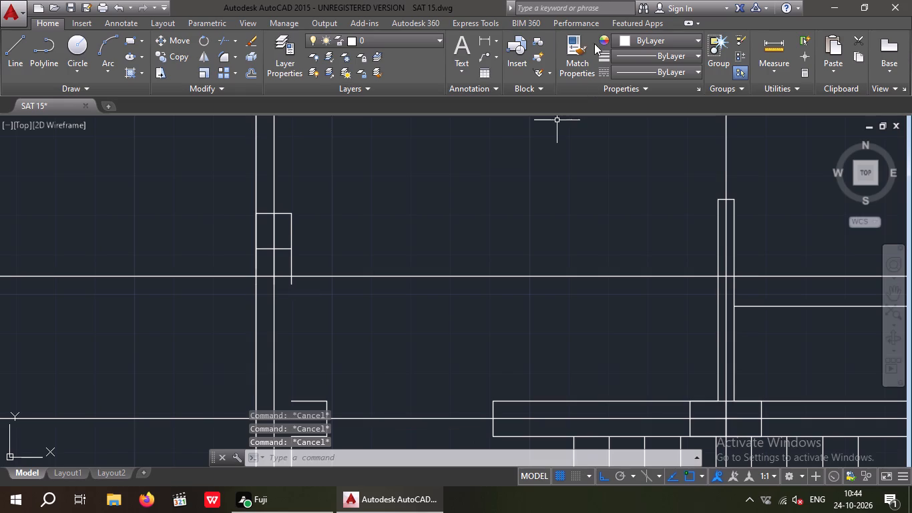
Measure the length of the block's east edge at the second vertical centreline with a linear dimension.
click(481, 39)
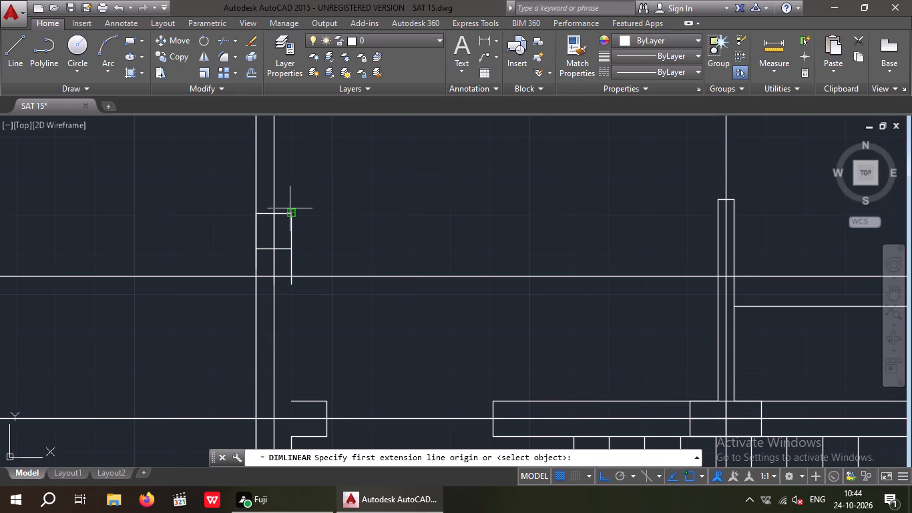
drag(289, 211, 289, 219)
click(290, 285)
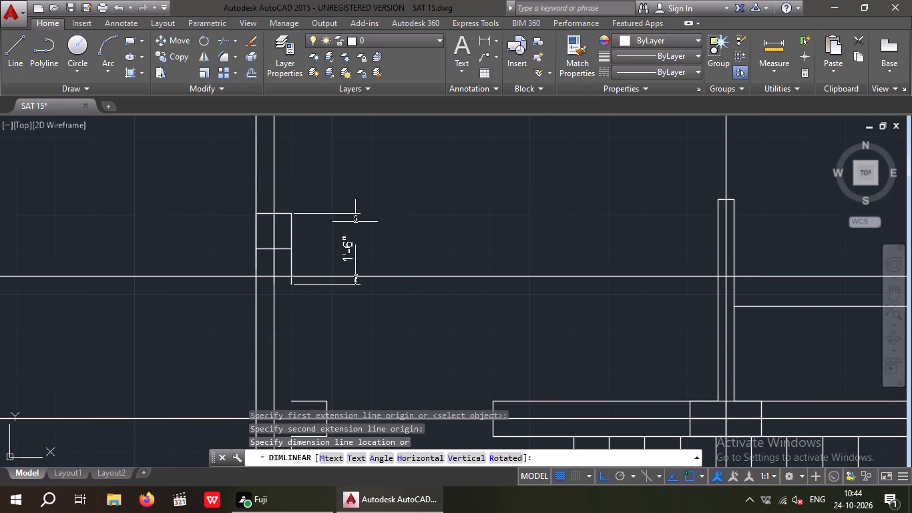
key(Escape)
key(Escape)
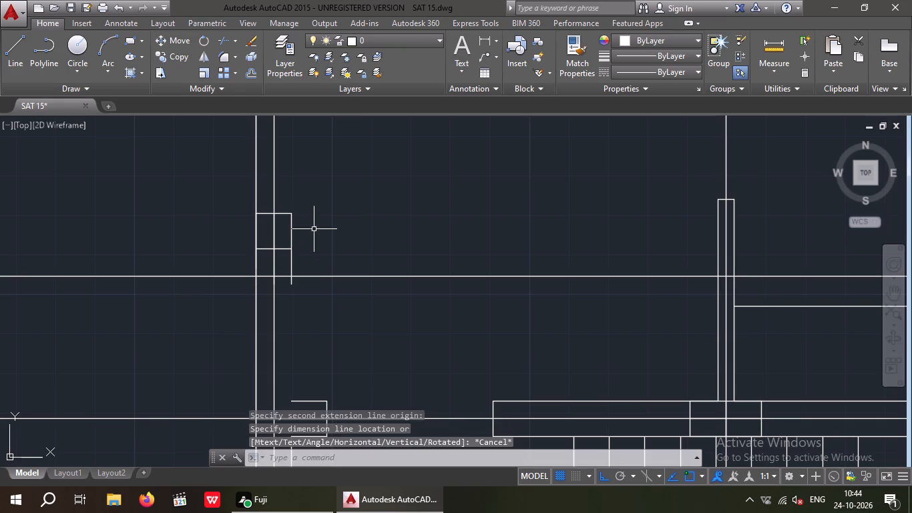
key(Escape)
key(Escape)
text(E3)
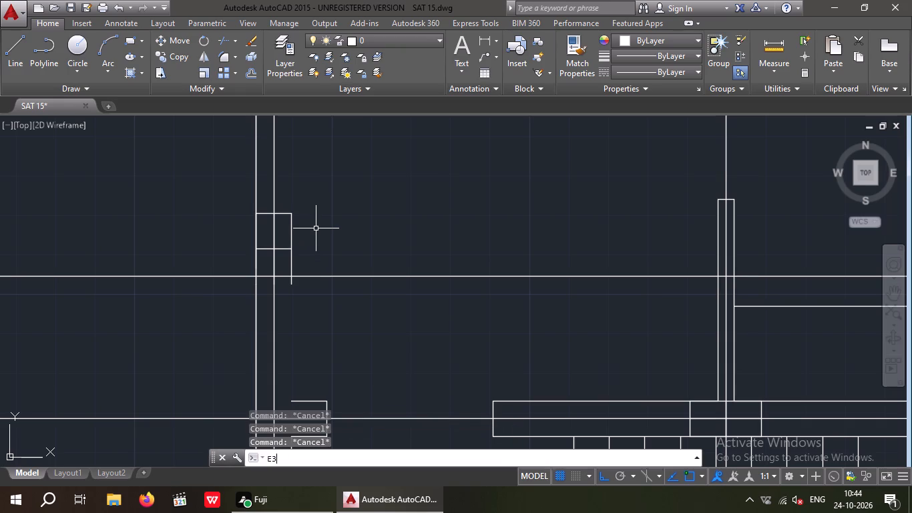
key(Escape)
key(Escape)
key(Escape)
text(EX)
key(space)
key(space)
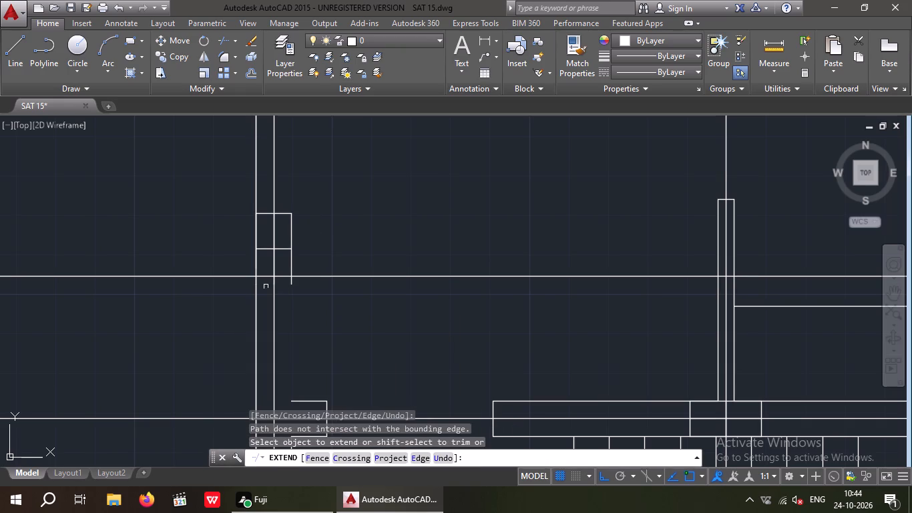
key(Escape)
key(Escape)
Draw a horizontal line closing the block's south side, from the lower end of its east edge to its west edge.
click(9, 49)
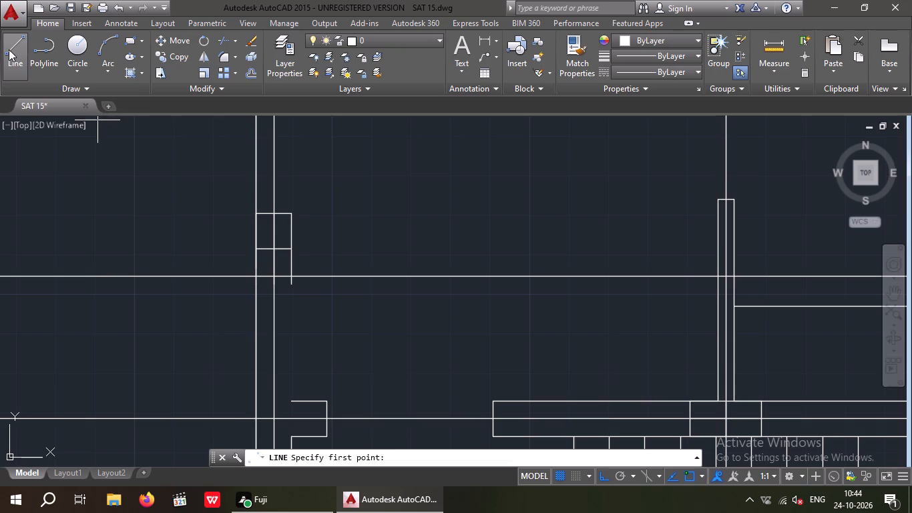
scroll(285, 280, up, 2)
drag(296, 288, 276, 291)
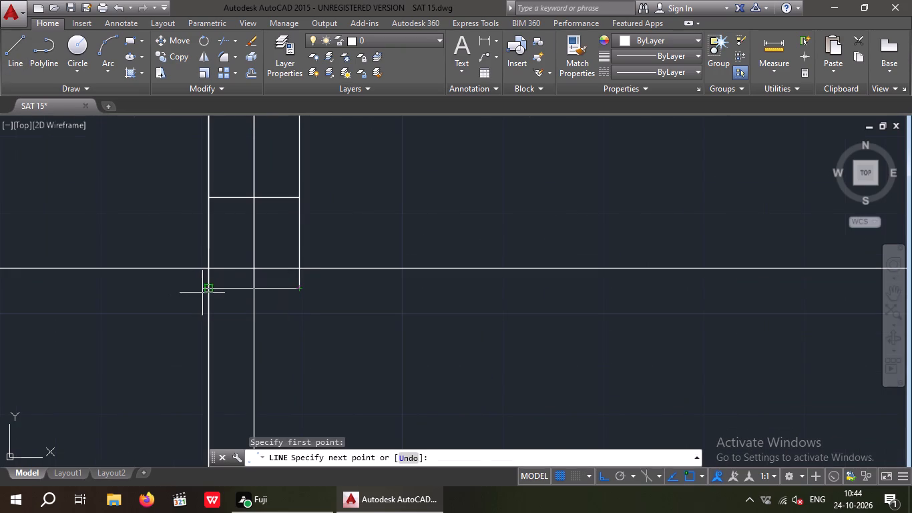
click(206, 289)
key(Escape)
Erase the main lines of the horizontal double wall north of the staircase, including its short downward stub.
scroll(324, 315, down, 5)
middle_drag(373, 327, 275, 313)
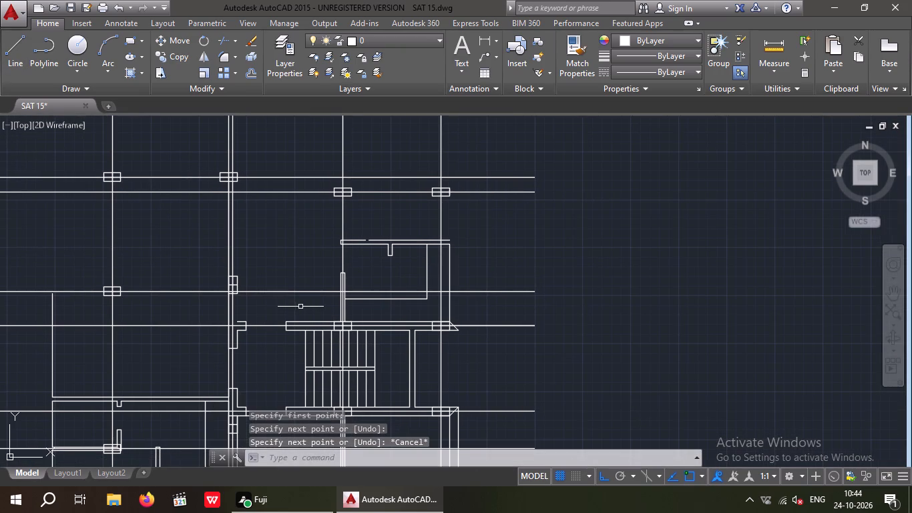
scroll(351, 265, up, 1)
drag(444, 261, 403, 256)
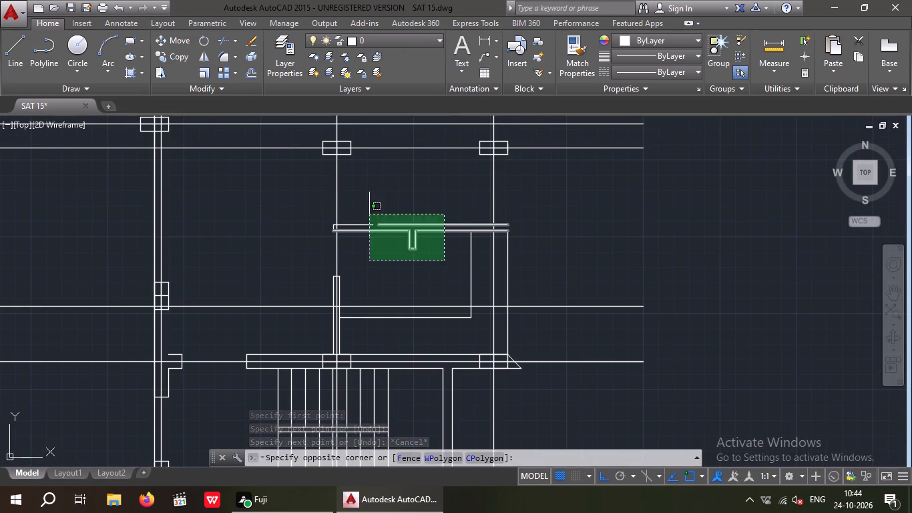
click(359, 202)
key(Escape)
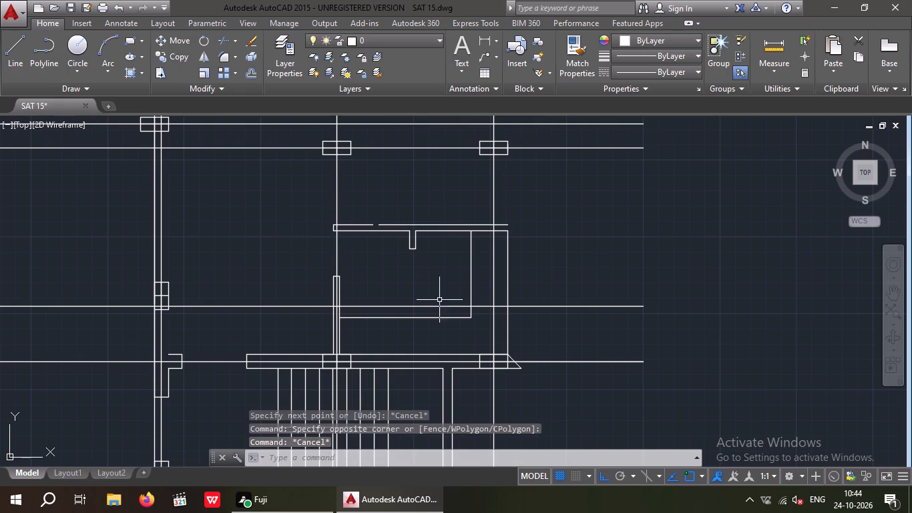
drag(442, 300, 376, 207)
click(377, 180)
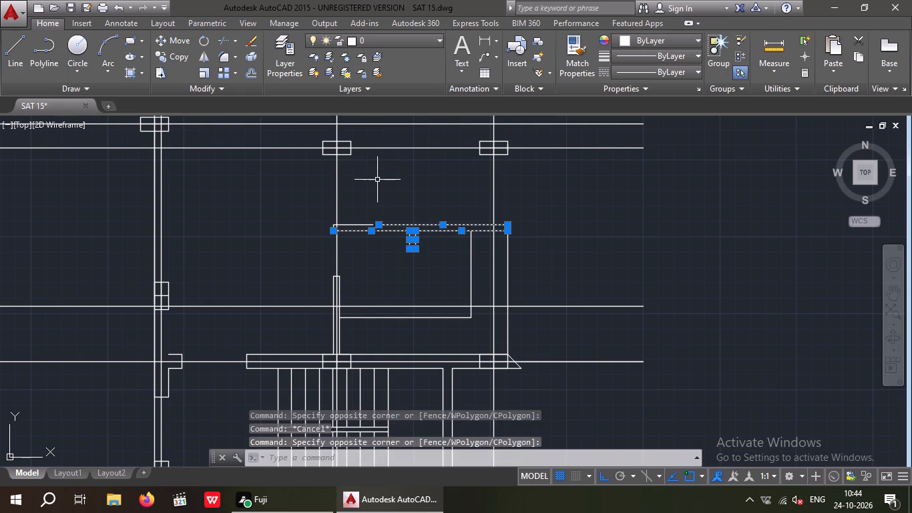
key(Delete)
key(Delete)
Erase the leftover north line and west end cap of that wall at the third vertical centreline.
scroll(347, 234, up, 3)
scroll(282, 196, up, 3)
drag(312, 206, 310, 206)
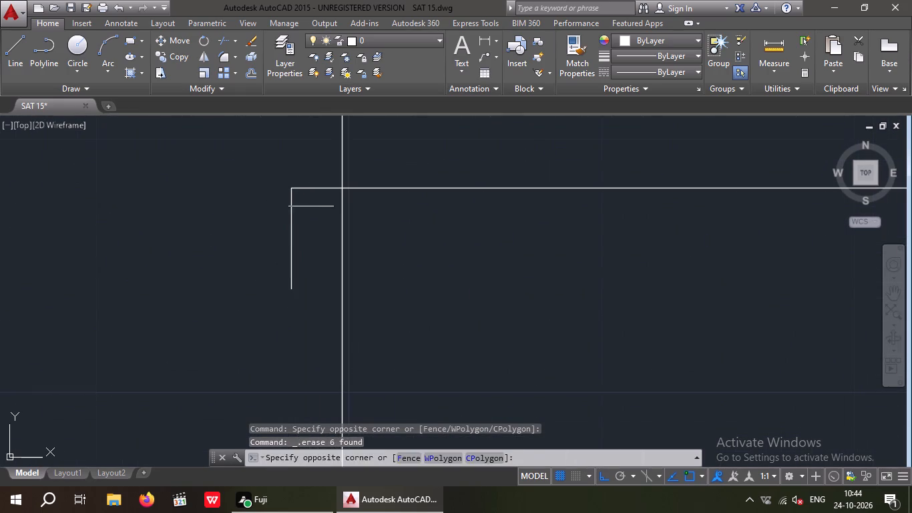
drag(310, 206, 282, 181)
click(276, 166)
key(Delete)
Erase the two vertical wall lines on either side of the easternmost centreline, north of the staircase.
scroll(276, 178, down, 5)
scroll(401, 213, down, 3)
scroll(489, 224, up, 2)
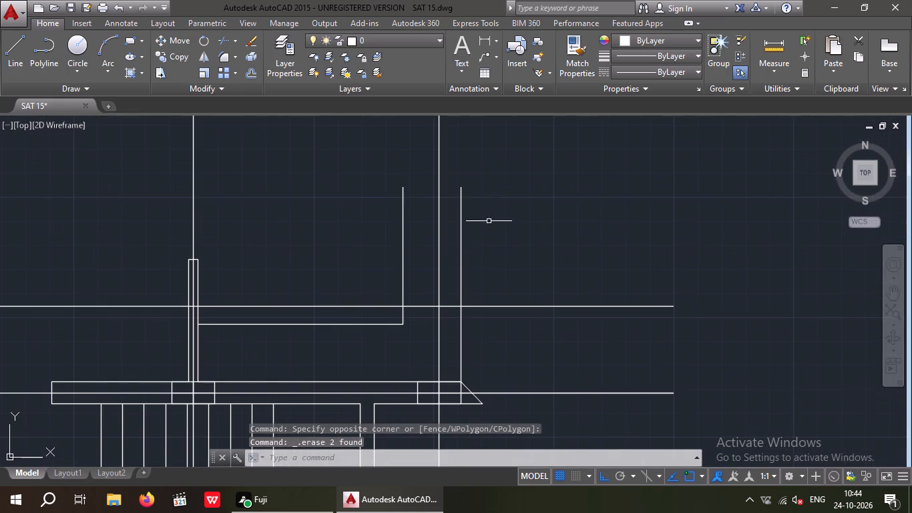
drag(491, 198, 459, 254)
click(453, 269)
key(Delete)
drag(415, 216, 395, 243)
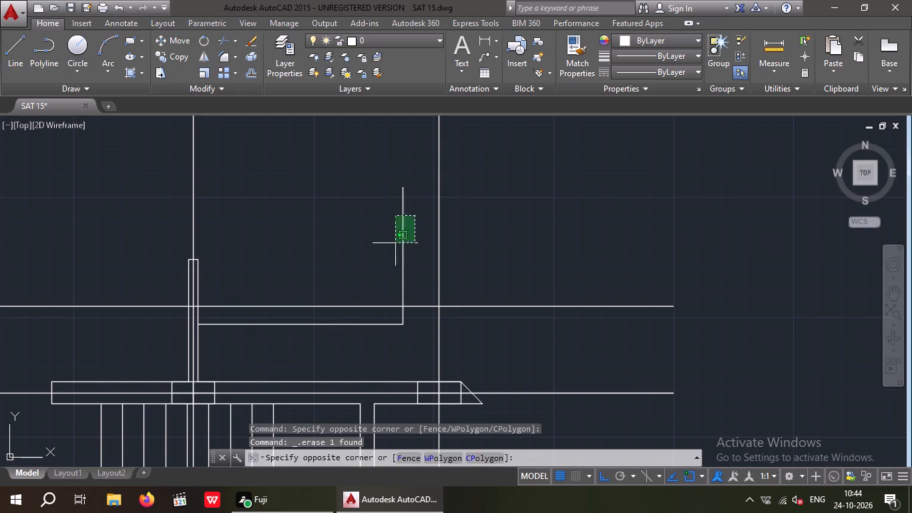
drag(395, 243, 375, 263)
click(367, 265)
key(Delete)
Erase the remaining horizontal wall line between the third and easternmost centrelines, just south of the horizontal centreline.
drag(349, 351, 345, 344)
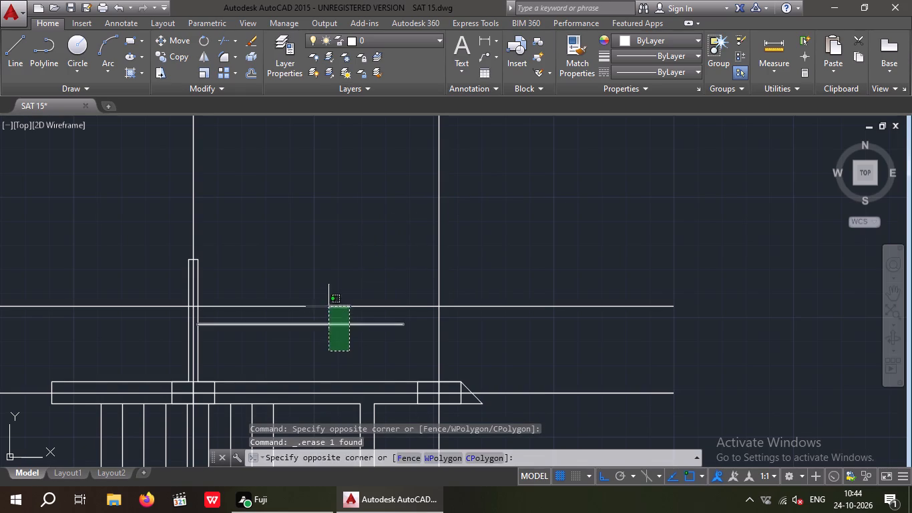
click(328, 307)
key(Escape)
key(Escape)
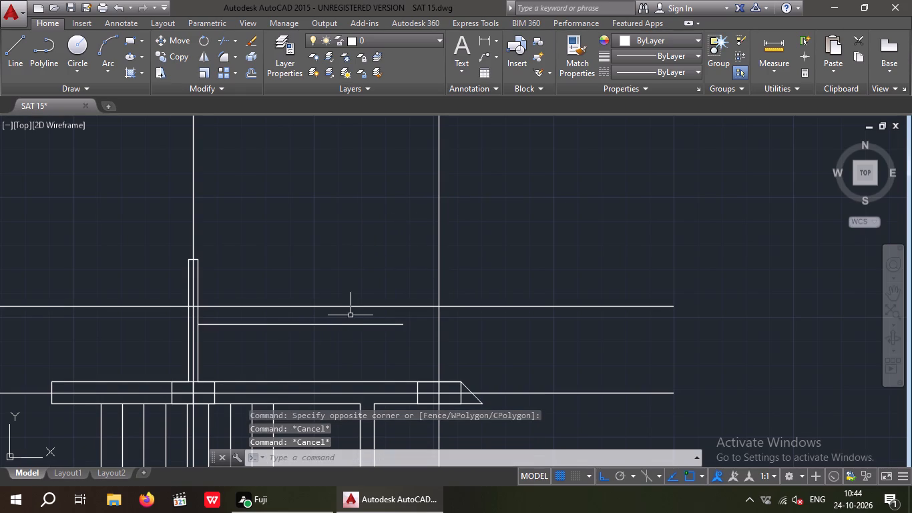
scroll(374, 335, up, 4)
drag(383, 353, 357, 313)
click(340, 269)
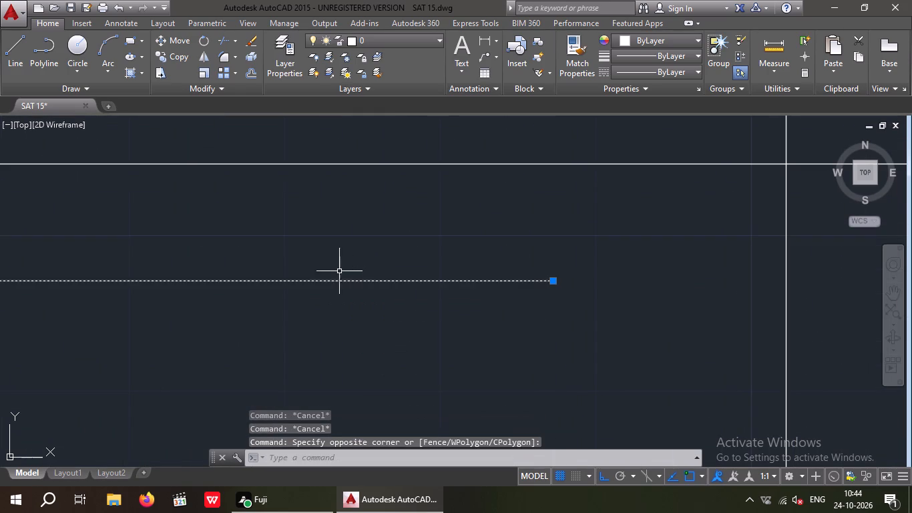
key(Delete)
Erase the north end, east side and west side of the narrow vertical wall around the third vertical centreline, above the staircase.
scroll(345, 277, down, 5)
scroll(236, 248, up, 6)
middle_drag(273, 201, 276, 296)
drag(341, 254, 302, 241)
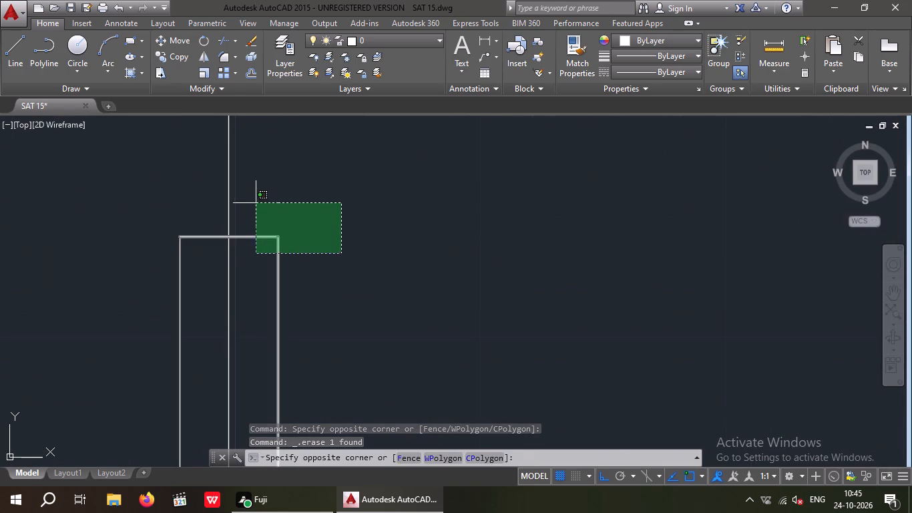
click(255, 205)
key(Delete)
drag(206, 259, 143, 315)
click(133, 317)
key(Delete)
scroll(158, 282, down, 5)
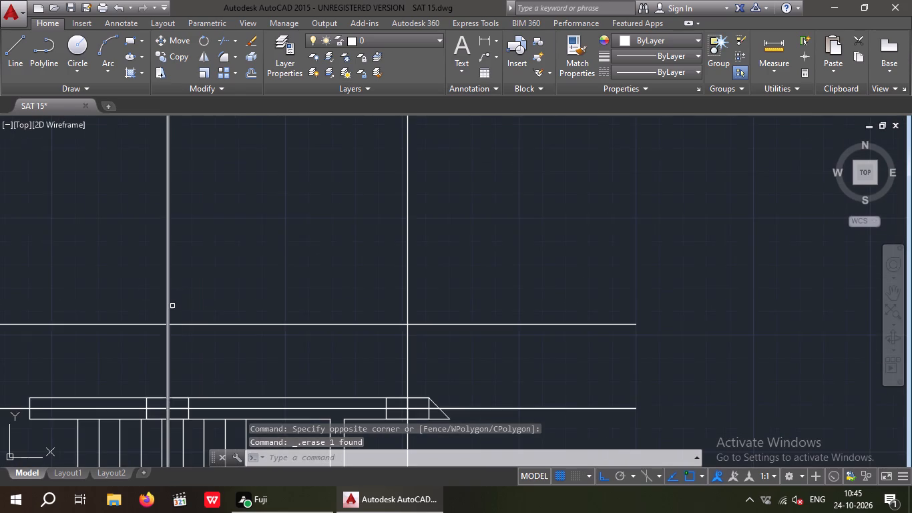
middle_drag(214, 298, 332, 244)
scroll(388, 244, down, 2)
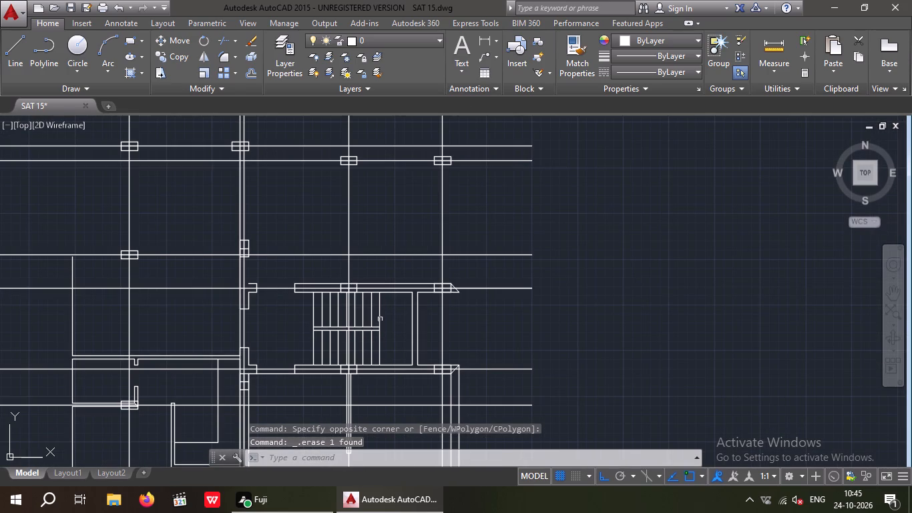
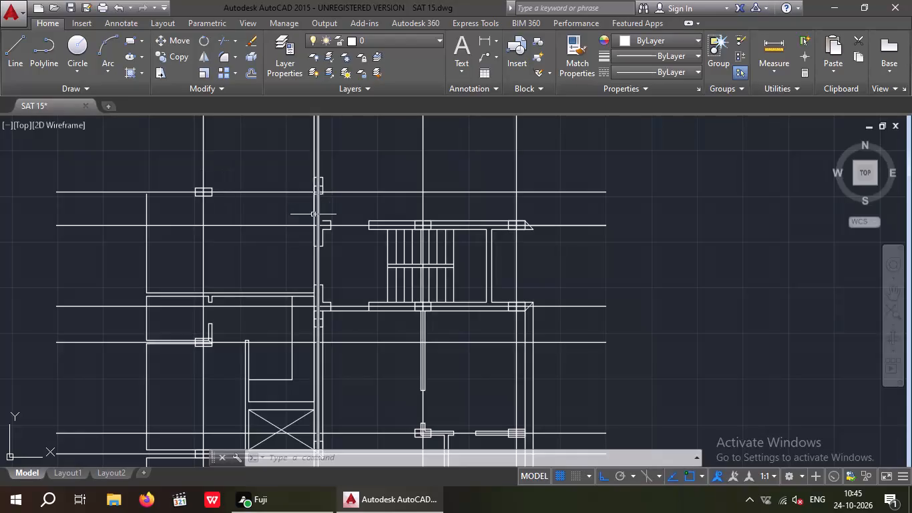
Erase the four lines forming the short wall stub and its adjoining vertical edge, beside the double vertical lines west of the upper staircase wall.
scroll(312, 218, up, 3)
scroll(336, 206, down, 2)
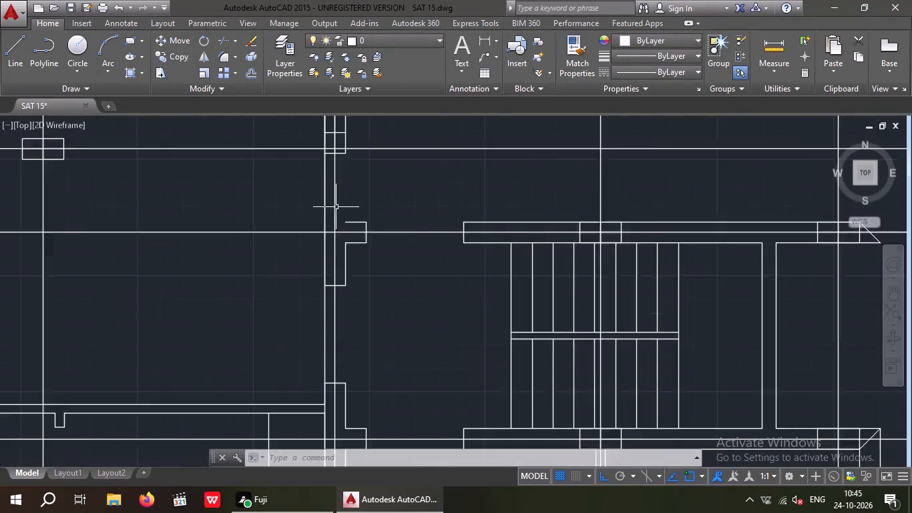
scroll(332, 216, down, 1)
middle_drag(328, 229, 284, 332)
scroll(296, 333, up, 4)
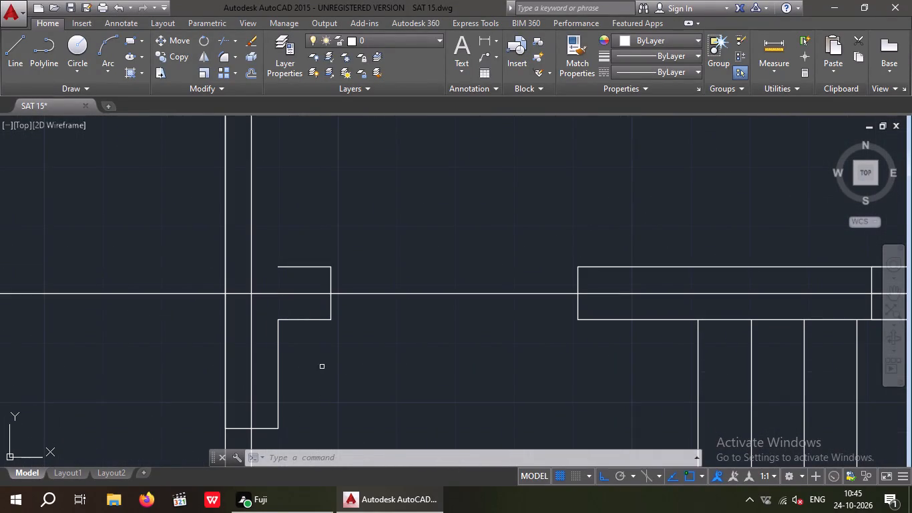
drag(349, 337, 328, 332)
click(304, 311)
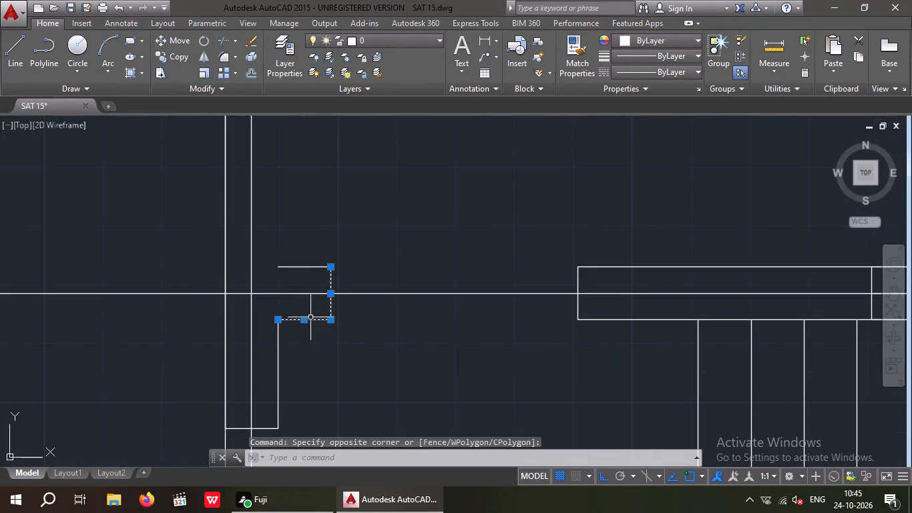
key(Delete)
drag(338, 276, 326, 273)
click(302, 256)
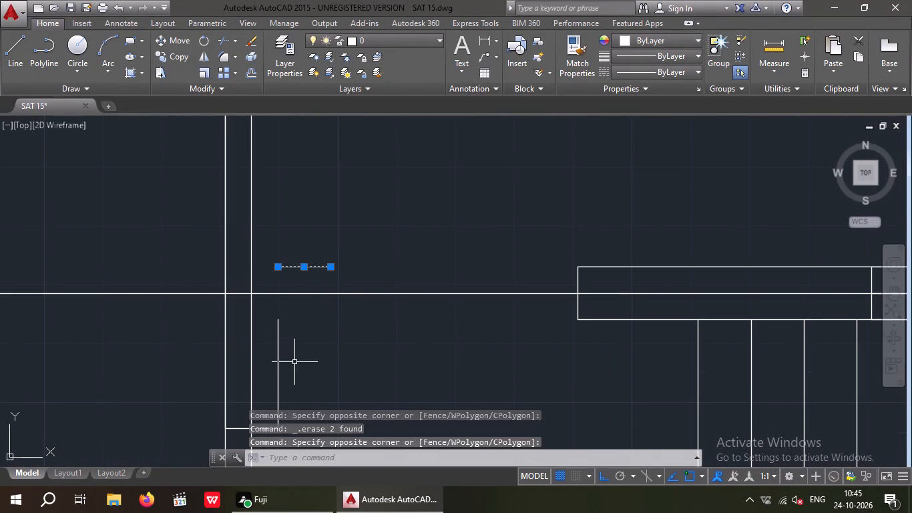
drag(299, 323, 280, 341)
click(268, 353)
key(Delete)
scroll(283, 347, down, 3)
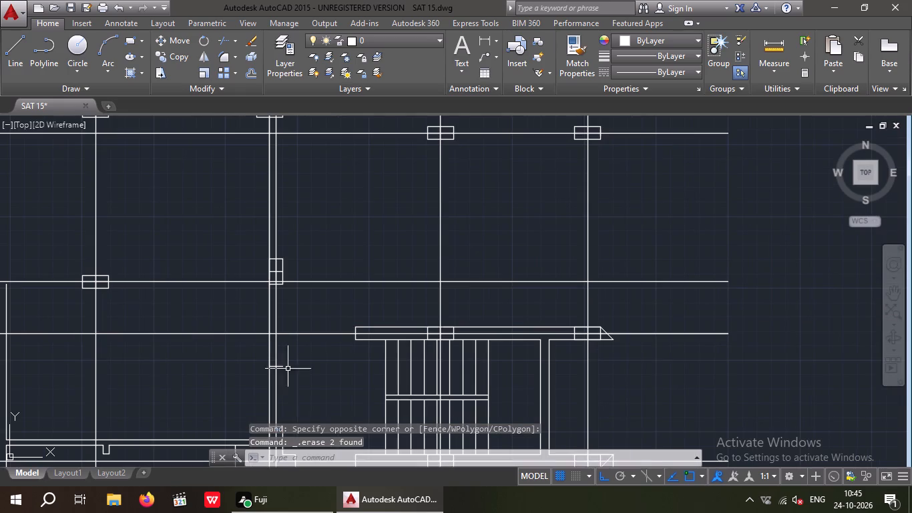
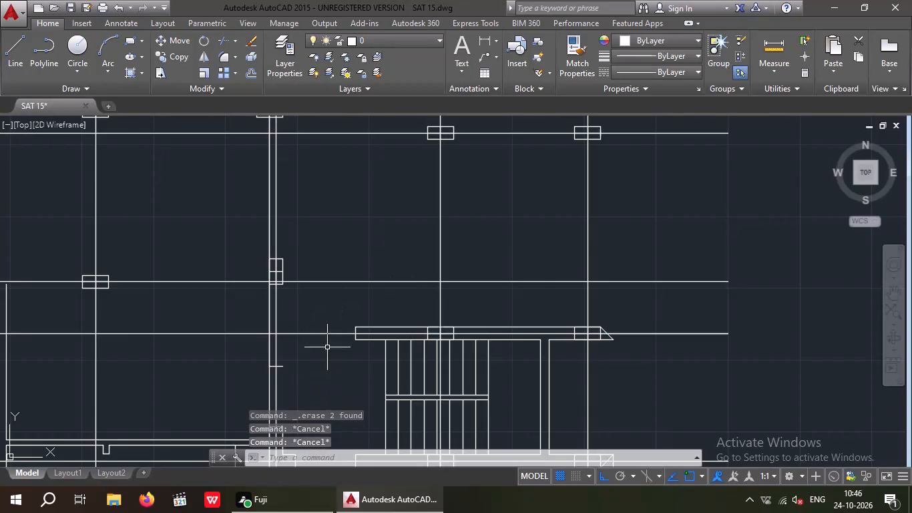
Erase the west end line and both upper line segments of the wall above the staircase.
scroll(334, 335, down, 1)
middle_drag(334, 335, 341, 335)
scroll(377, 333, up, 5)
drag(326, 332, 284, 320)
click(238, 293)
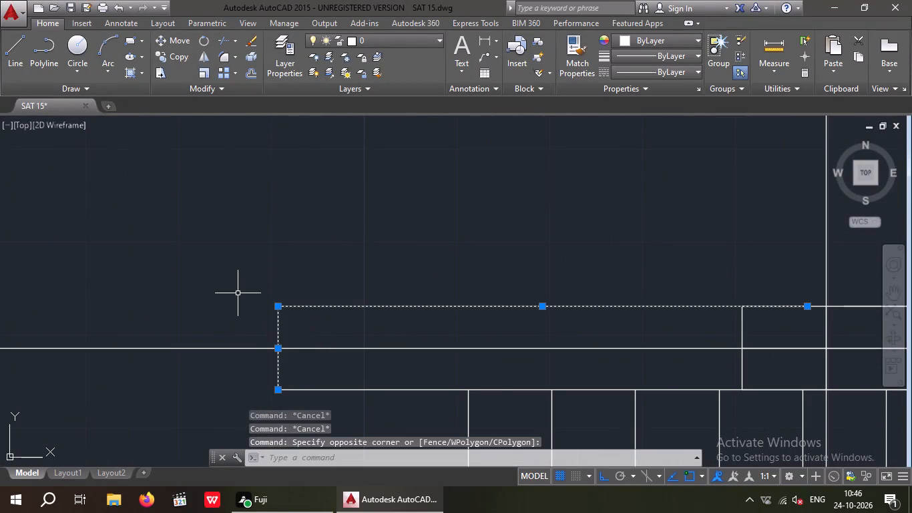
key(Delete)
scroll(248, 288, down, 5)
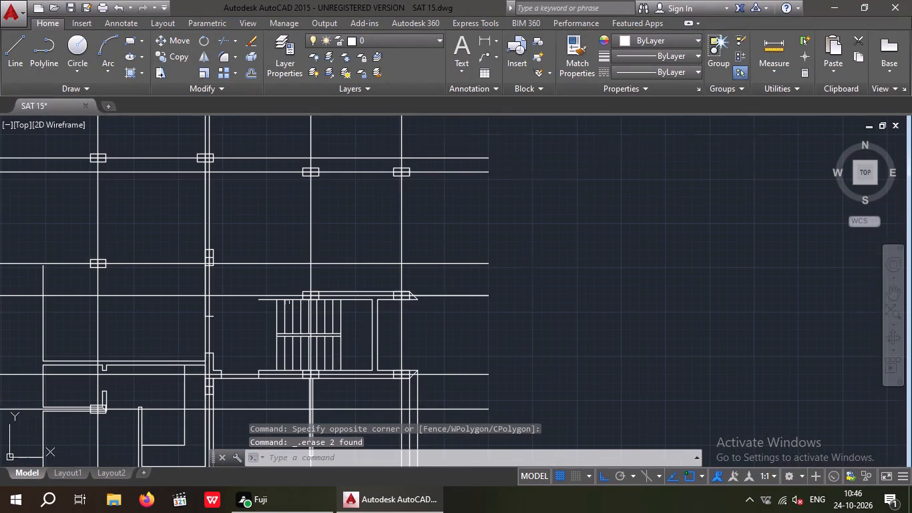
scroll(346, 295, up, 3)
drag(363, 297, 355, 291)
click(341, 265)
key(Delete)
Erase the diagonal end line and both lower line segments of the wall above the staircase.
scroll(634, 304, up, 3)
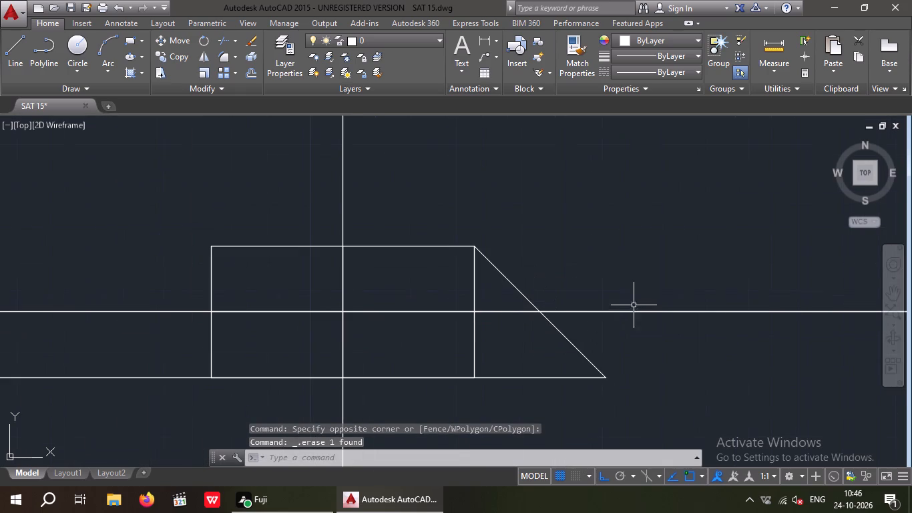
drag(626, 392, 594, 371)
click(590, 347)
key(Delete)
scroll(588, 339, down, 3)
middle_drag(543, 363, 624, 333)
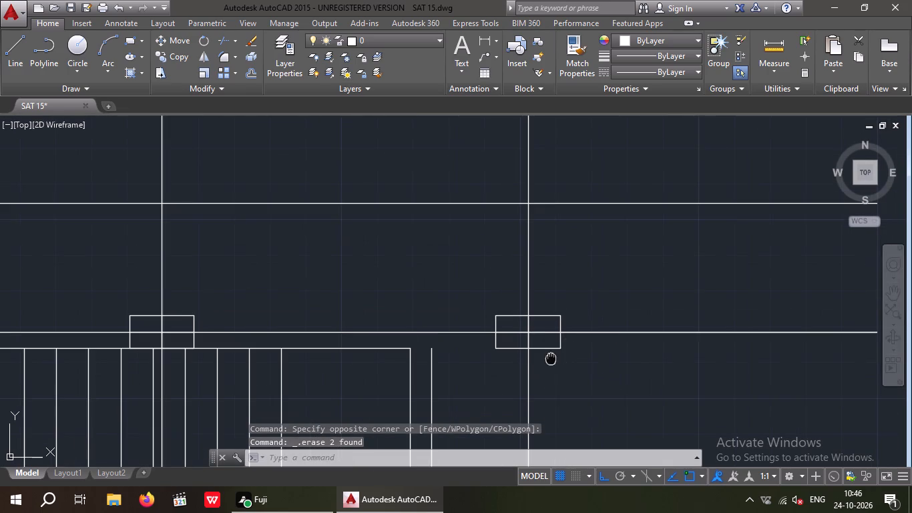
middle_drag(624, 333, 684, 306)
click(490, 316)
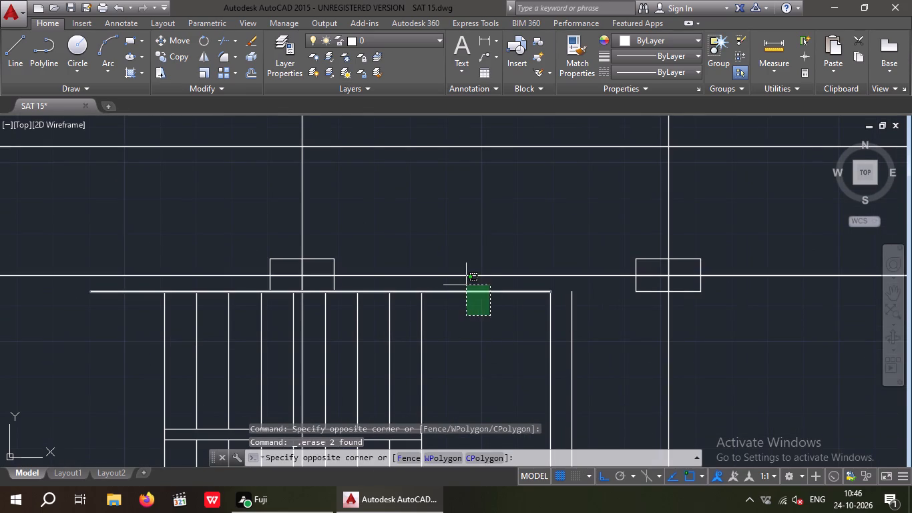
click(466, 285)
key(Delete)
Erase all vertical tread lines of the upper stair flight and the double wall lines east of the stairs.
scroll(518, 315, down, 1)
scroll(531, 330, up, 1)
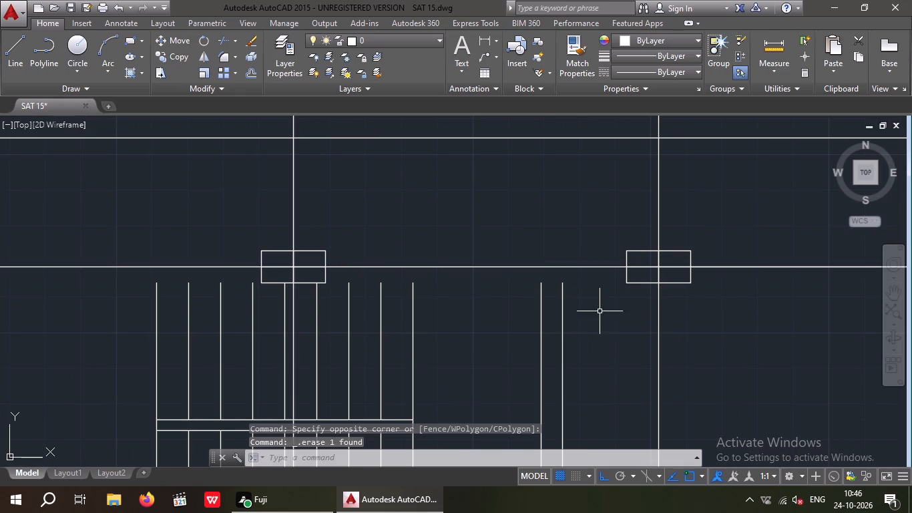
drag(598, 311, 474, 351)
click(307, 368)
key(Delete)
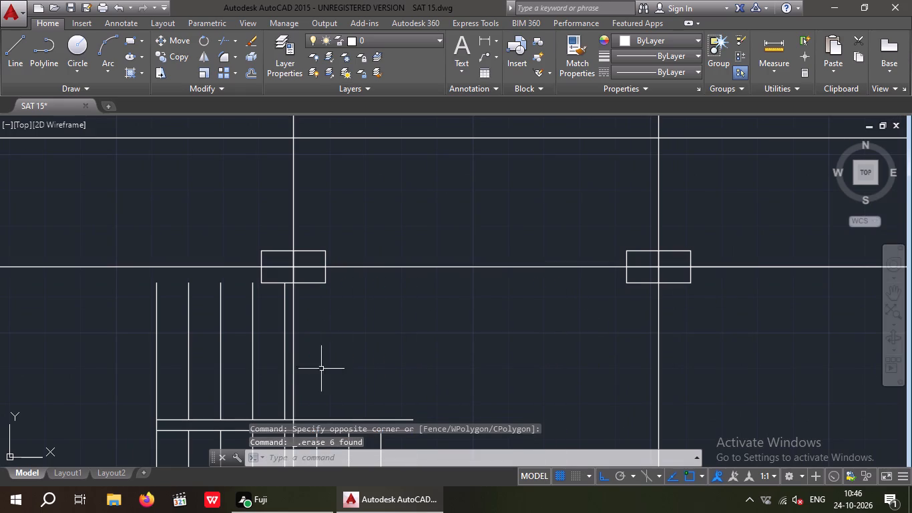
scroll(288, 348, up, 3)
drag(290, 335, 231, 359)
scroll(224, 351, down, 3)
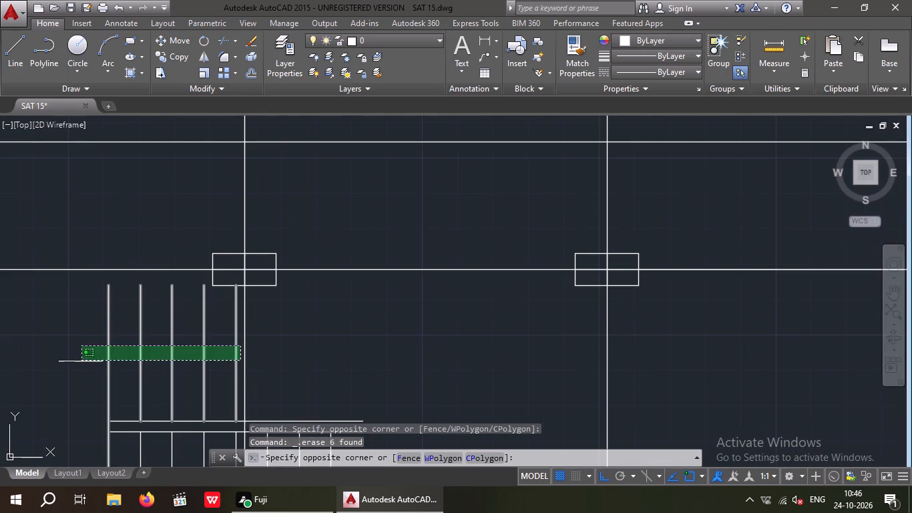
click(74, 363)
key(Delete)
Erase the two horizontal landing lines and all vertical tread lines of the lower stair flight.
scroll(119, 351, down, 2)
scroll(171, 395, up, 2)
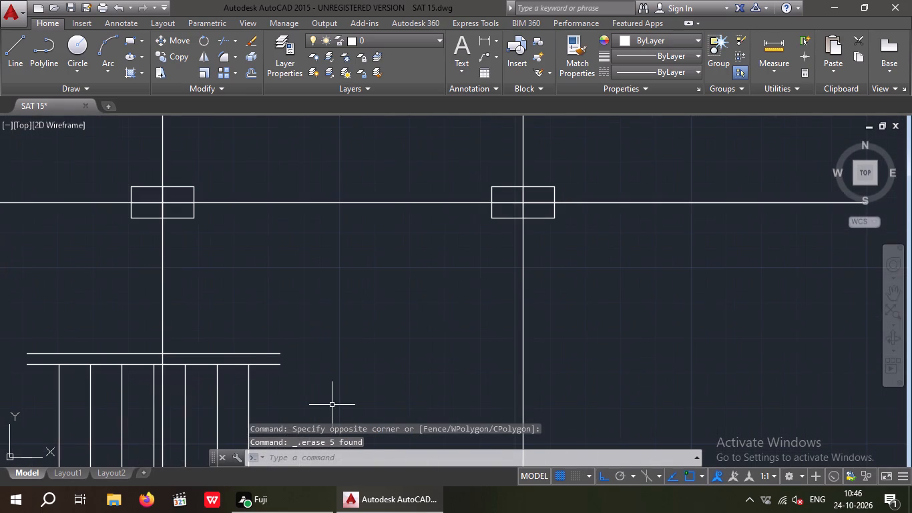
drag(330, 405, 268, 380)
click(176, 347)
key(Delete)
scroll(250, 327, down, 2)
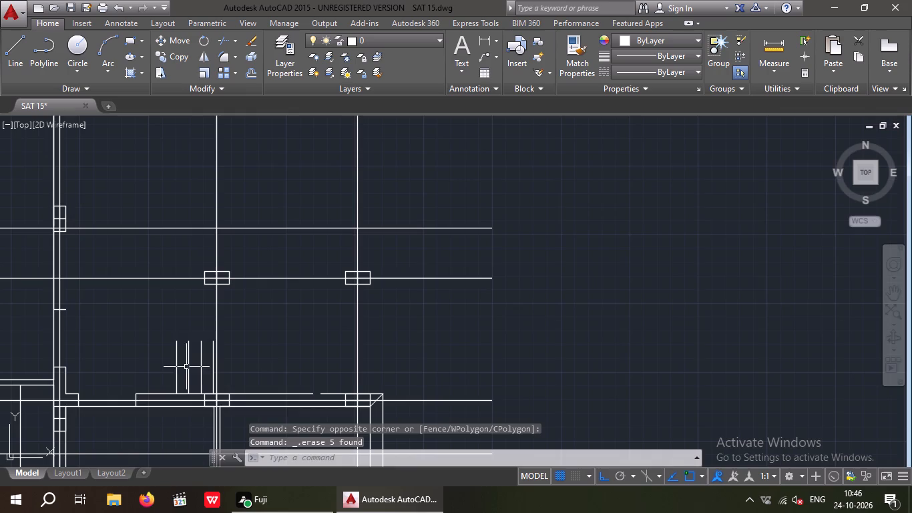
scroll(198, 382, up, 3)
drag(258, 370, 196, 377)
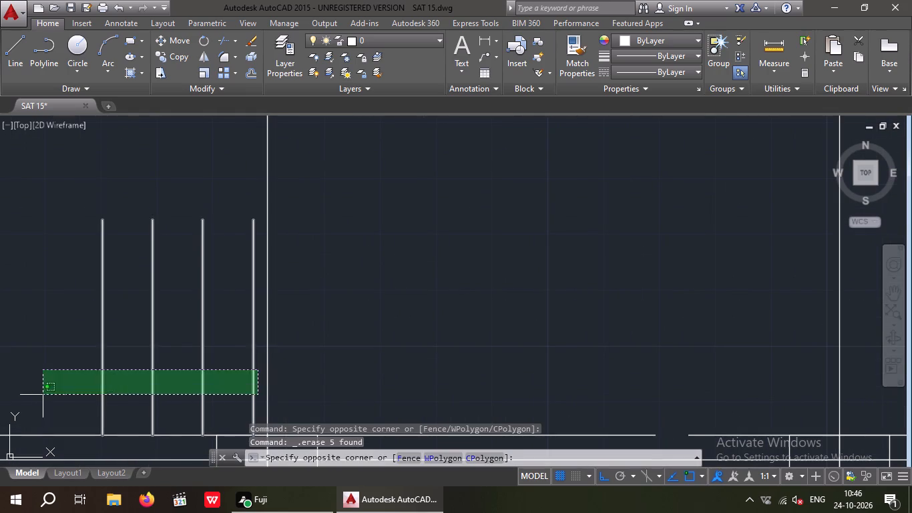
click(43, 395)
key(Delete)
Erase the short horizontal line crossing the double vertical lines, above the T-shaped wall junction west of the former staircase.
scroll(122, 344, down, 2)
middle_drag(132, 373, 298, 331)
scroll(222, 337, up, 2)
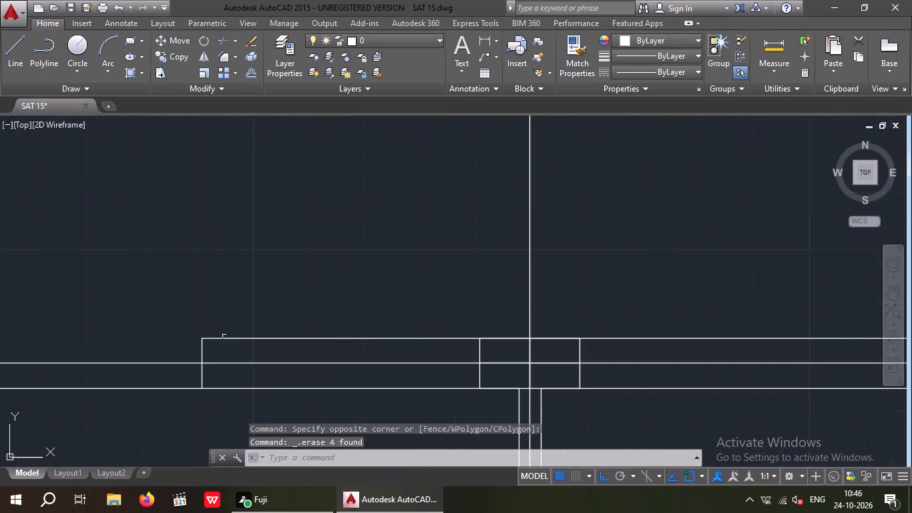
scroll(224, 337, down, 3)
middle_drag(212, 288, 268, 296)
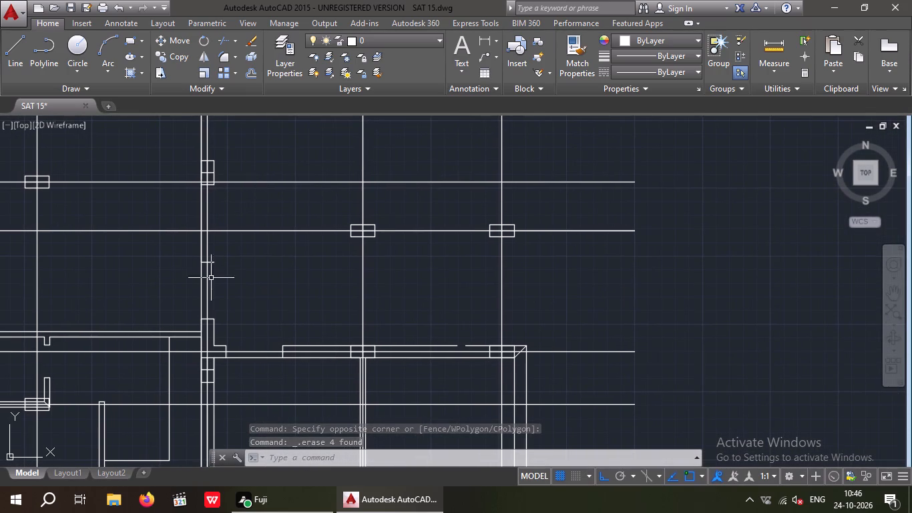
scroll(192, 274, up, 4)
drag(316, 255, 306, 259)
click(280, 196)
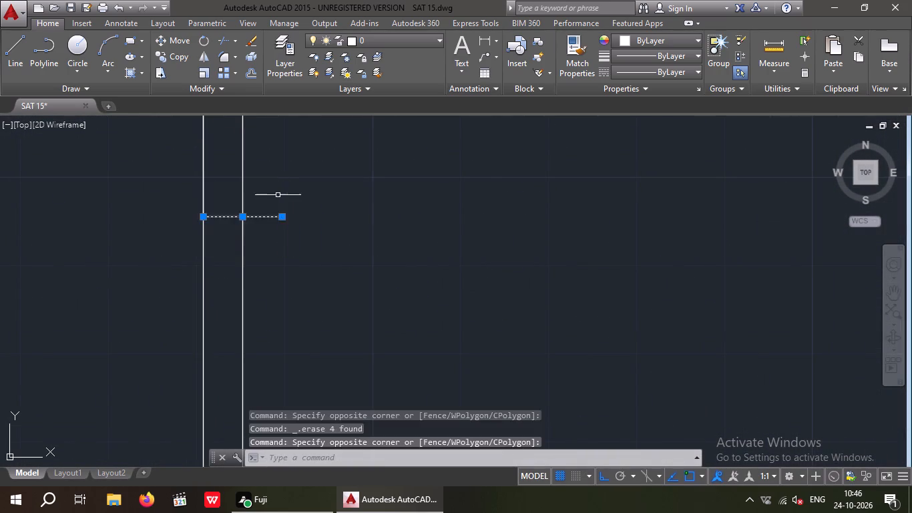
key(Delete)
Erase the upper, diagonal and two vertical wall lines at the east corner column below the former staircase.
scroll(287, 192, down, 4)
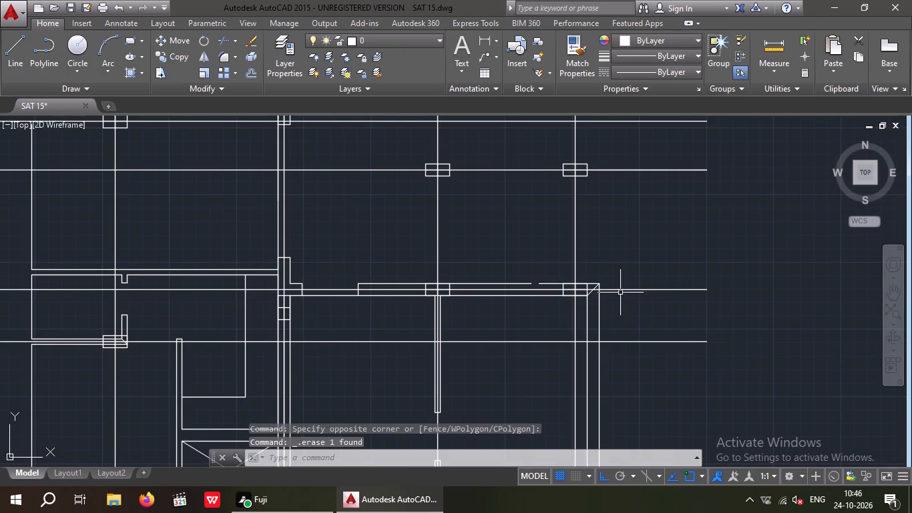
scroll(607, 290, up, 6)
drag(664, 258, 618, 256)
click(557, 186)
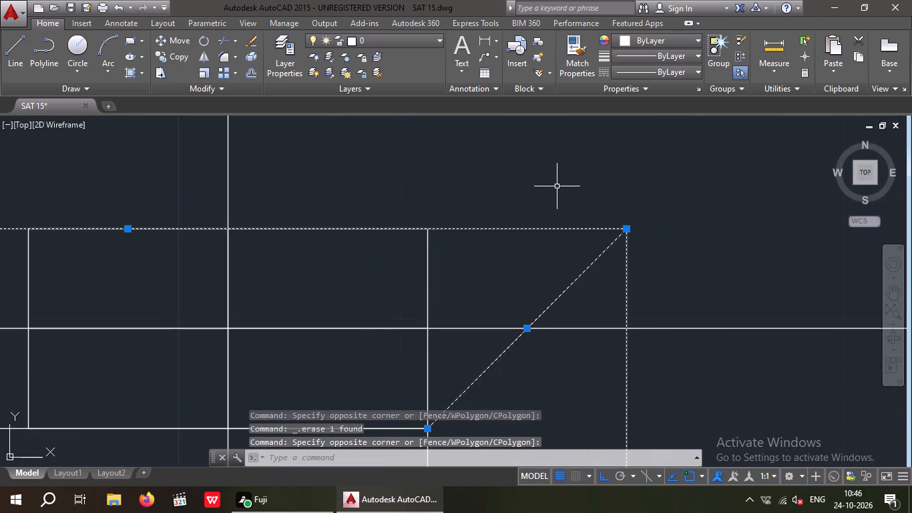
key(Delete)
scroll(565, 198, down, 4)
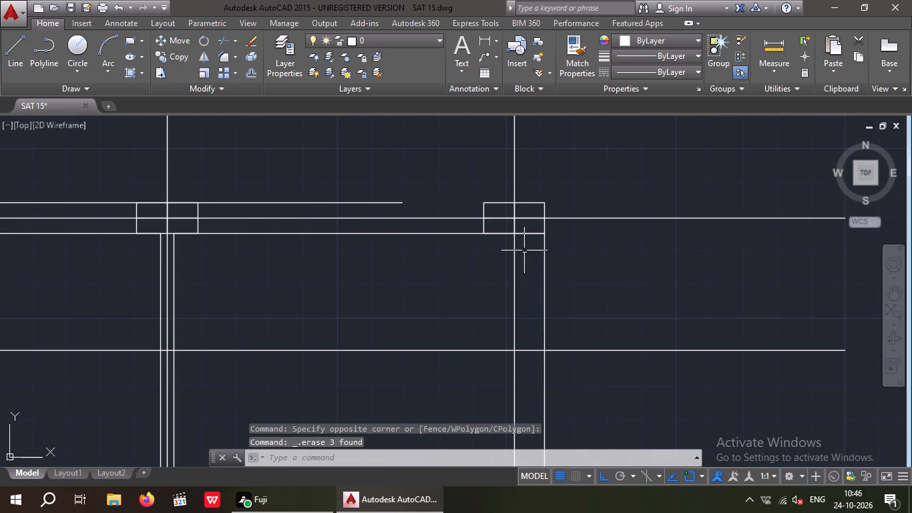
scroll(561, 259, down, 3)
scroll(571, 265, up, 3)
drag(564, 252, 471, 298)
click(497, 298)
key(Delete)
Erase the lower and upper horizontal wall lines between the two columns below the former staircase.
click(389, 239)
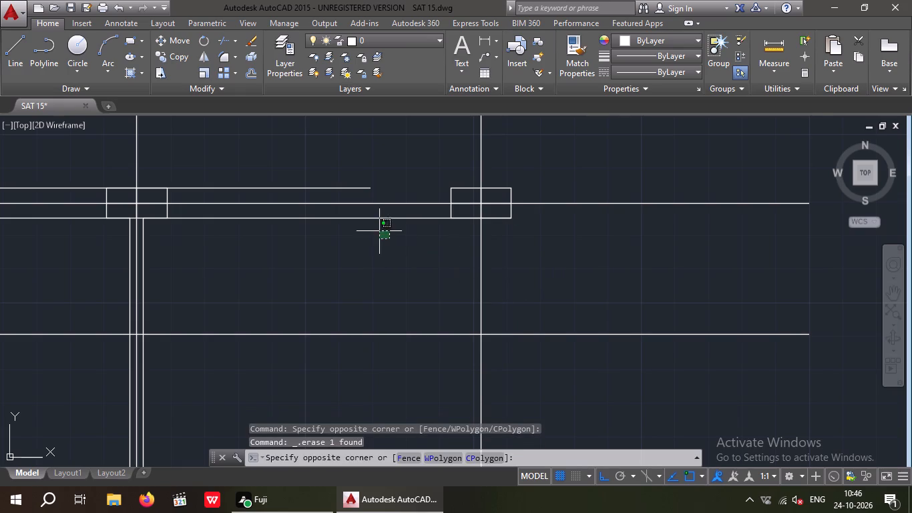
click(370, 213)
key(Delete)
drag(355, 192, 333, 188)
click(311, 165)
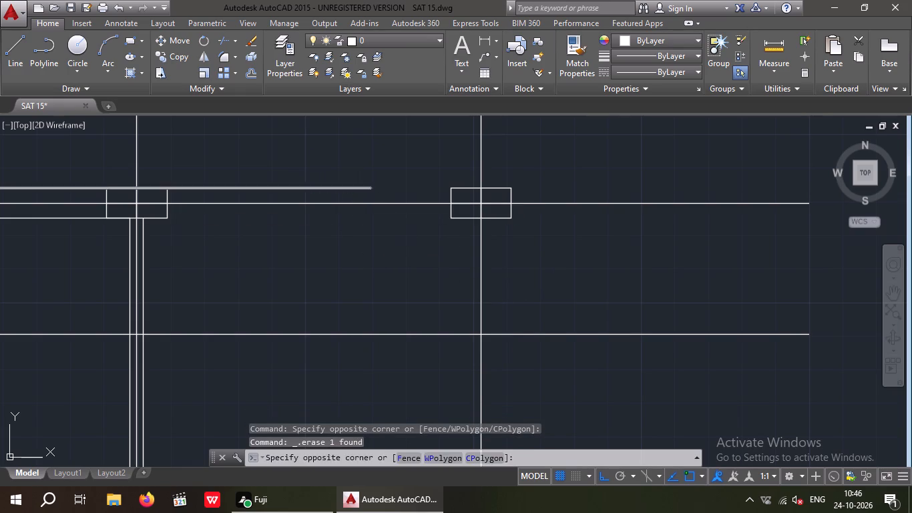
key(Delete)
Erase the short vertical end line and remaining lower wall line between the wall junction and the nearest column to its east.
scroll(314, 165, down, 2)
middle_drag(316, 204, 404, 221)
scroll(253, 187, up, 3)
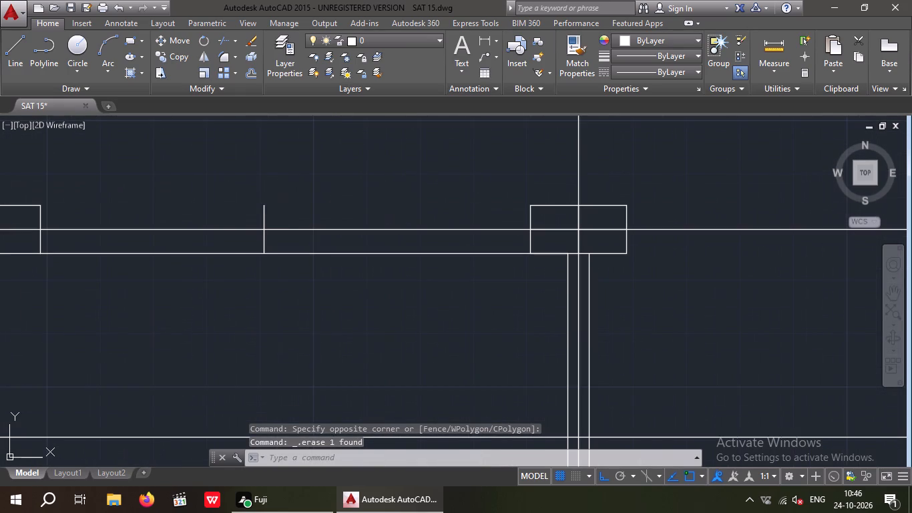
drag(289, 194, 240, 220)
click(241, 218)
key(Delete)
scroll(220, 252, down, 1)
drag(265, 269, 256, 262)
click(242, 246)
key(Delete)
Erase the two vertical wall lines running down beside the grid line below the middle column.
middle_drag(244, 256, 341, 273)
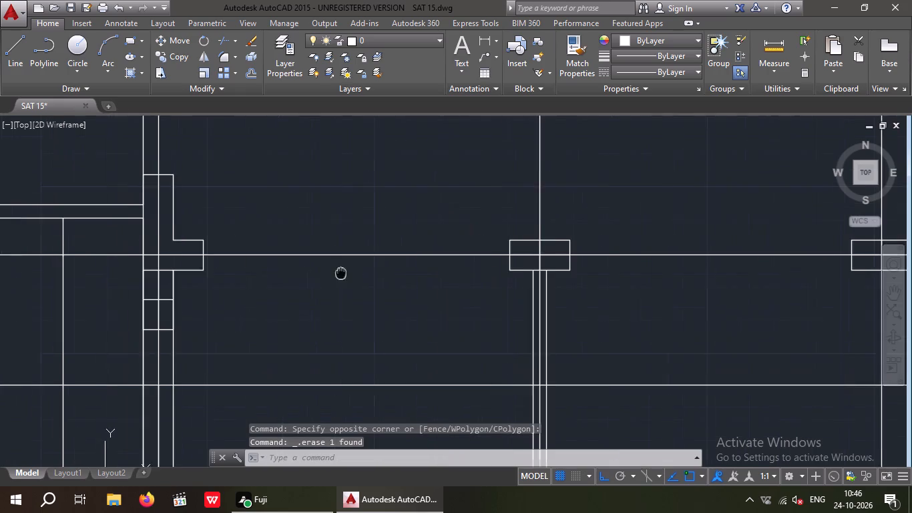
middle_drag(341, 273, 341, 274)
scroll(342, 271, down, 2)
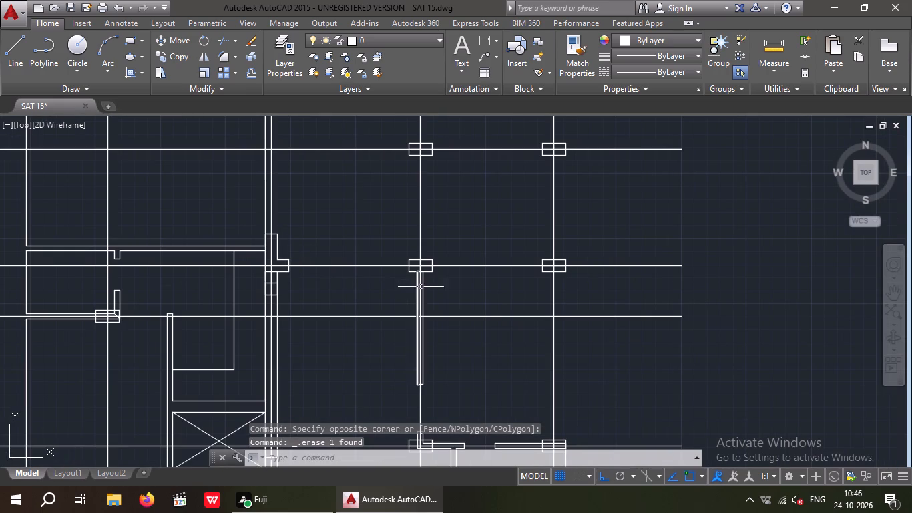
scroll(430, 271, up, 5)
drag(413, 275, 381, 307)
click(366, 319)
key(Delete)
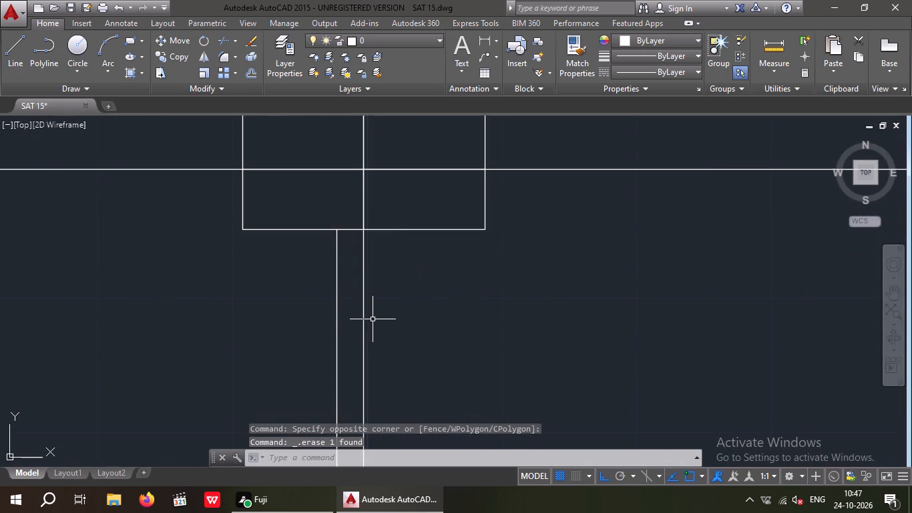
key(Delete)
drag(345, 303, 300, 328)
click(285, 335)
scroll(315, 291, down, 4)
key(Delete)
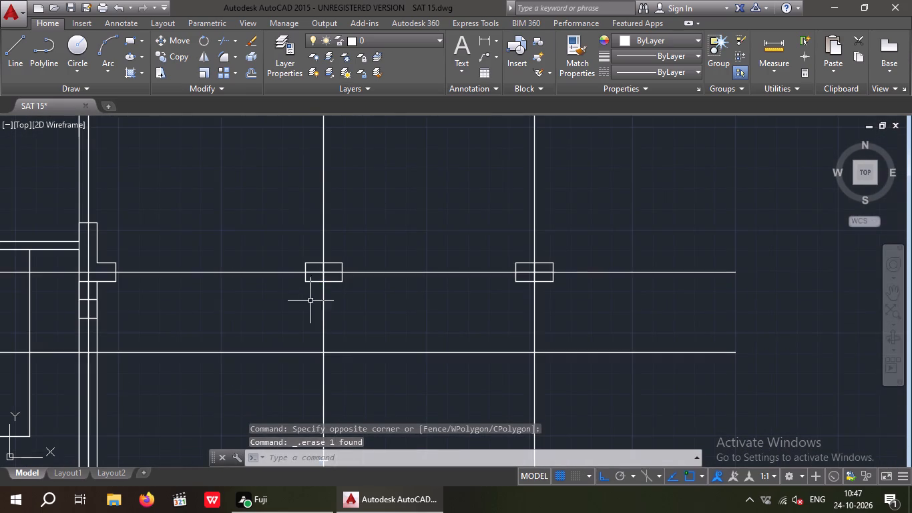
Erase the six lines of the notched horizontal double wall at the top of the western rooms.
scroll(310, 301, down, 4)
middle_drag(318, 325, 413, 309)
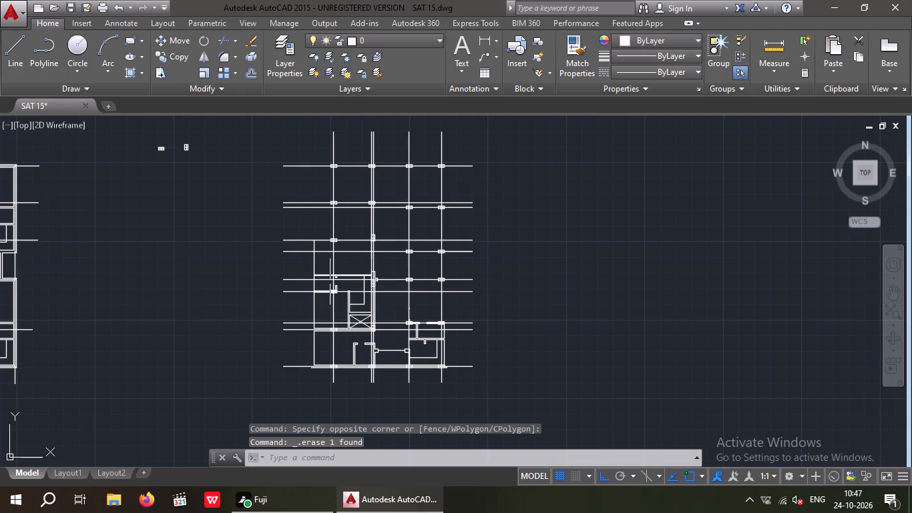
scroll(330, 279, up, 6)
drag(414, 293, 385, 287)
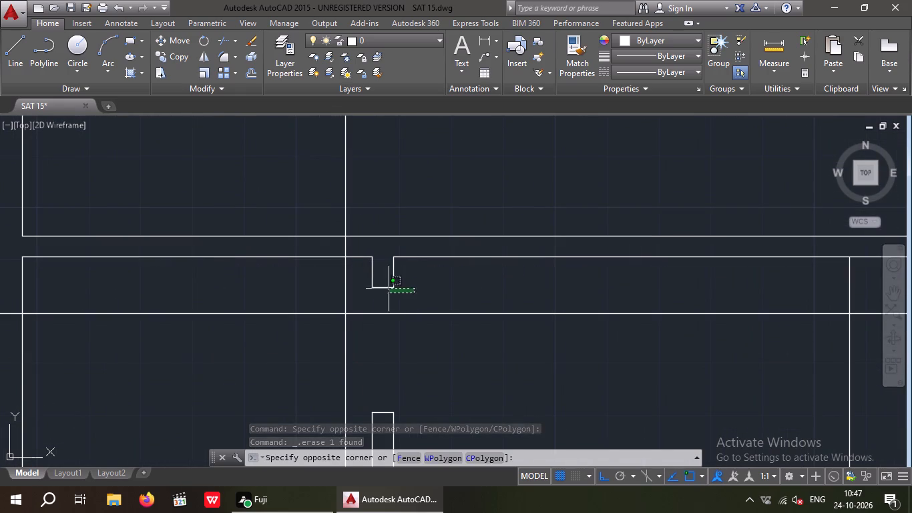
drag(385, 287, 382, 285)
click(356, 221)
key(Delete)
scroll(369, 225, down, 2)
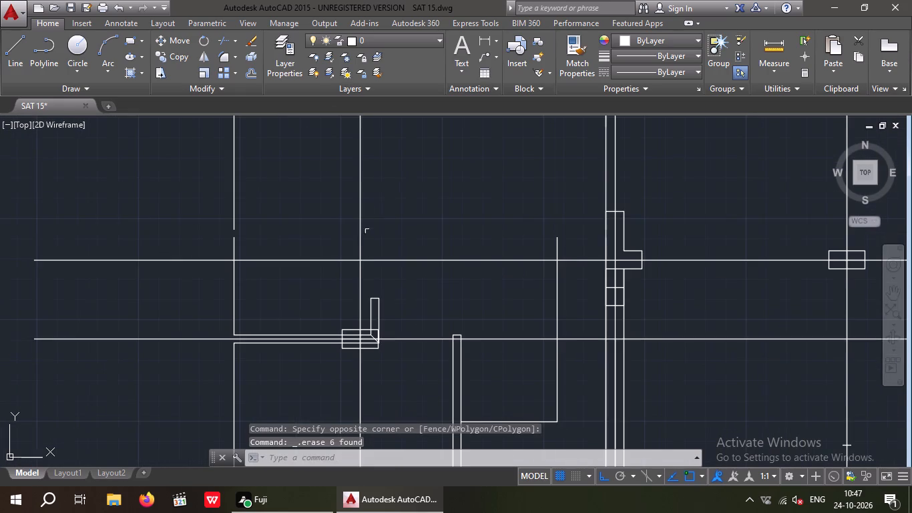
Erase the two vertical outer wall segments on the west side, above the double wall meeting the west column.
scroll(282, 238, down, 3)
middle_drag(282, 258, 282, 291)
scroll(280, 257, down, 1)
middle_drag(280, 280, 280, 285)
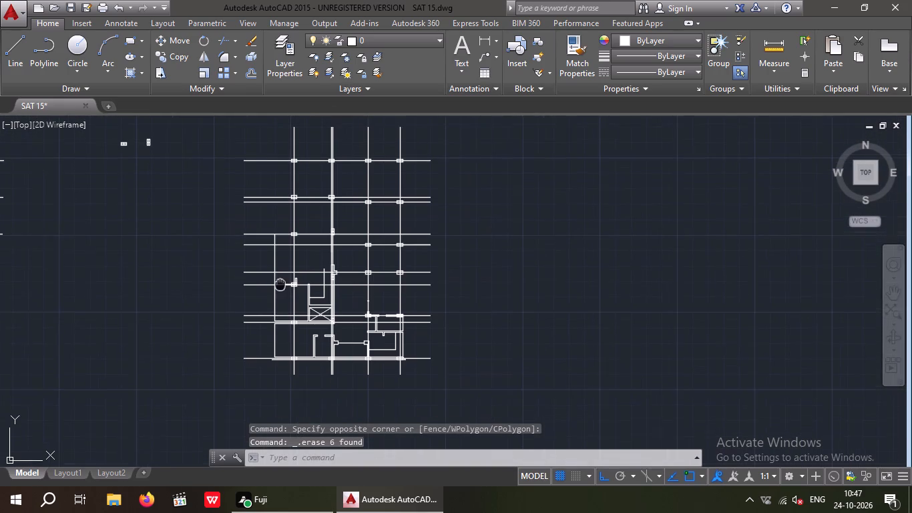
middle_drag(280, 285, 280, 294)
scroll(280, 279, up, 2)
drag(290, 246, 256, 273)
click(248, 274)
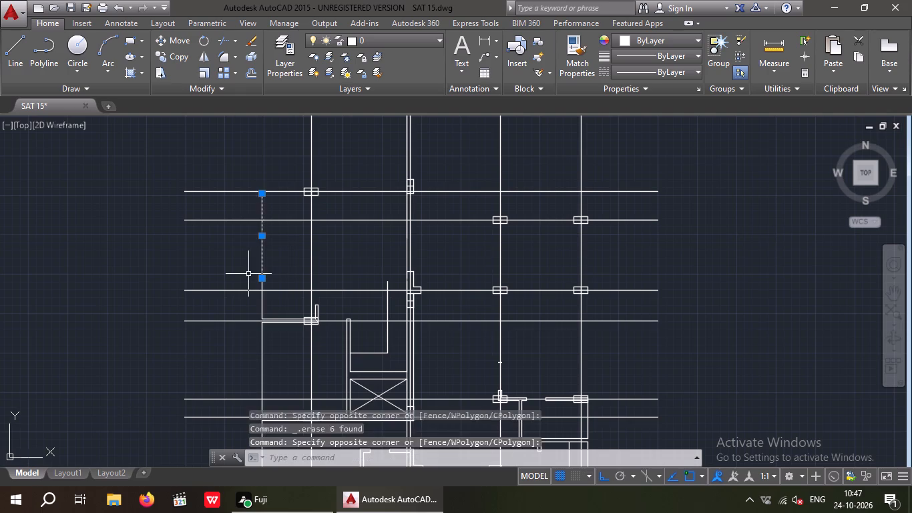
key(Delete)
scroll(266, 302, up, 2)
drag(278, 291, 220, 331)
click(219, 329)
key(Delete)
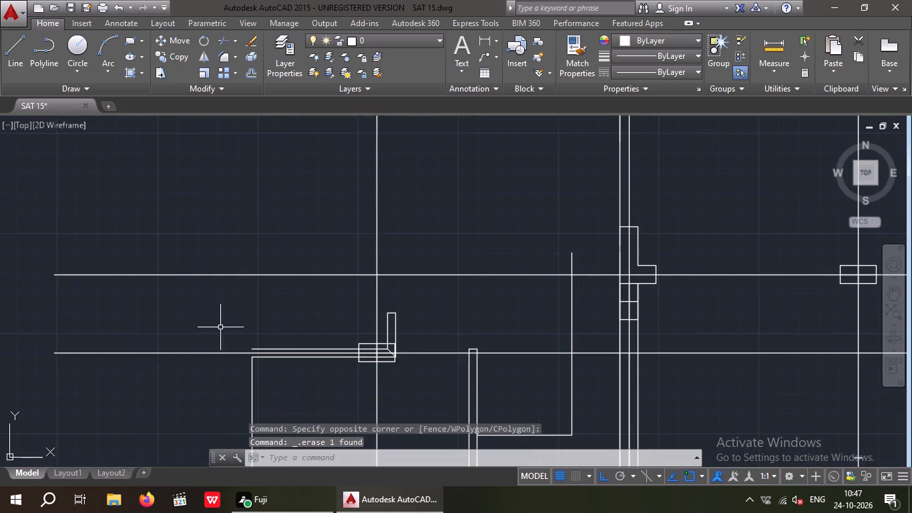
Erase the three lines of the short vertical wall stub rising from the west column.
scroll(240, 302, down, 4)
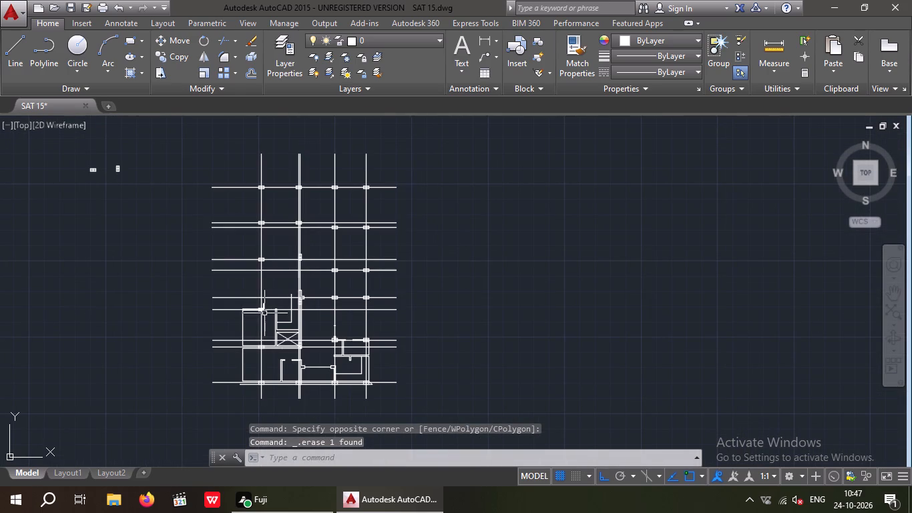
scroll(261, 310, up, 4)
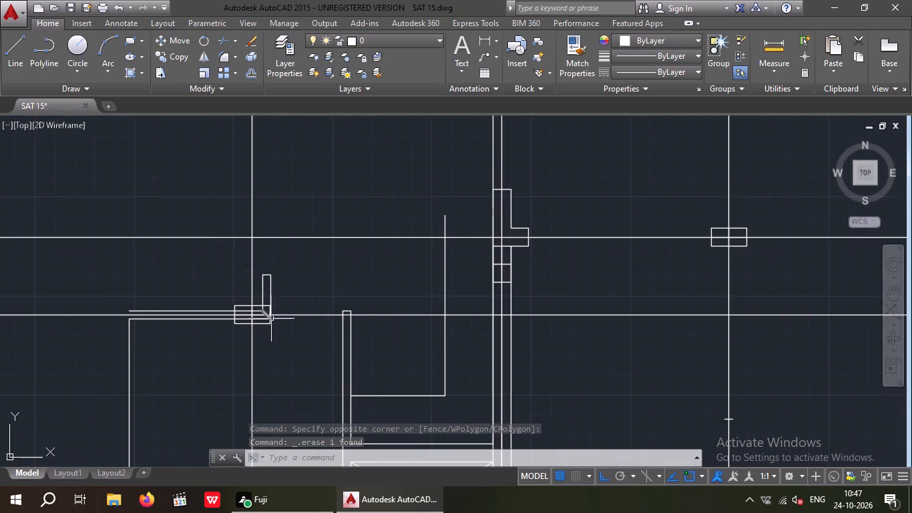
scroll(266, 321, up, 2)
drag(298, 202, 240, 250)
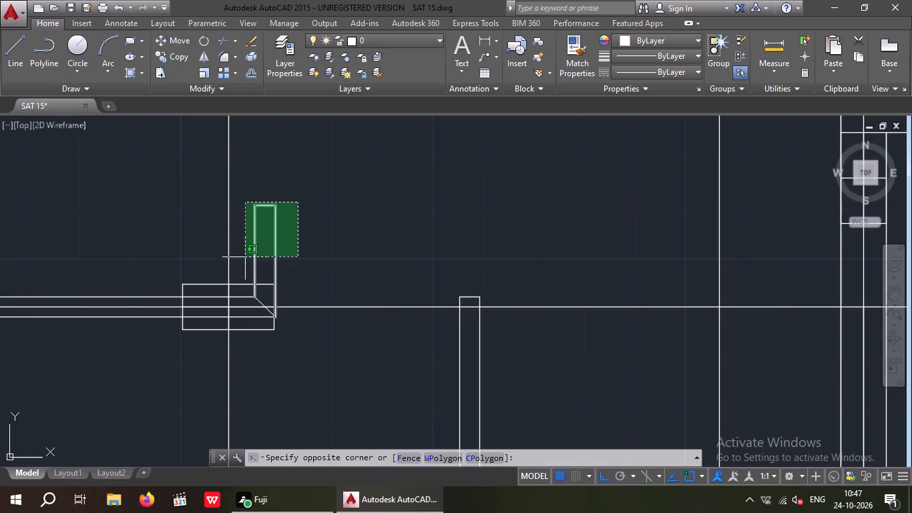
click(245, 257)
key(Delete)
Erase the diagonal corner line and the lower horizontal wall line running through the west column.
scroll(250, 319, up, 2)
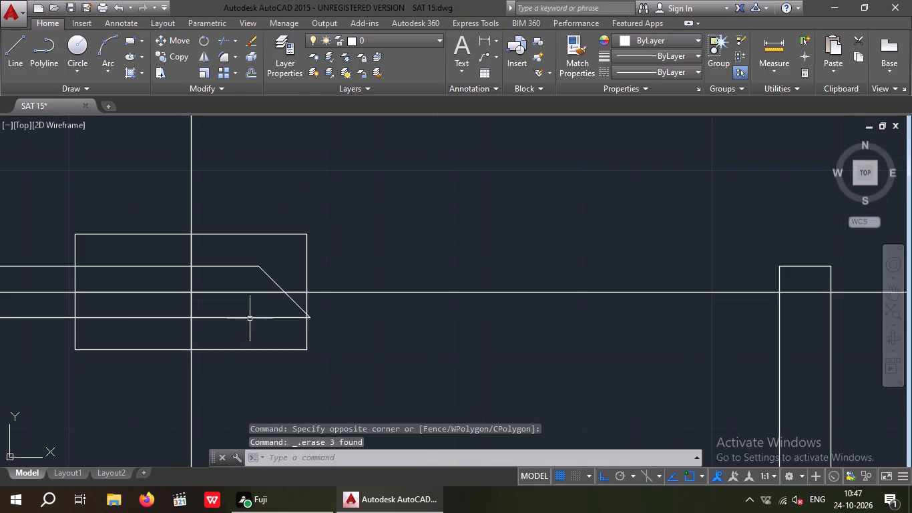
scroll(290, 321, up, 2)
drag(299, 324, 290, 310)
click(292, 268)
key(Delete)
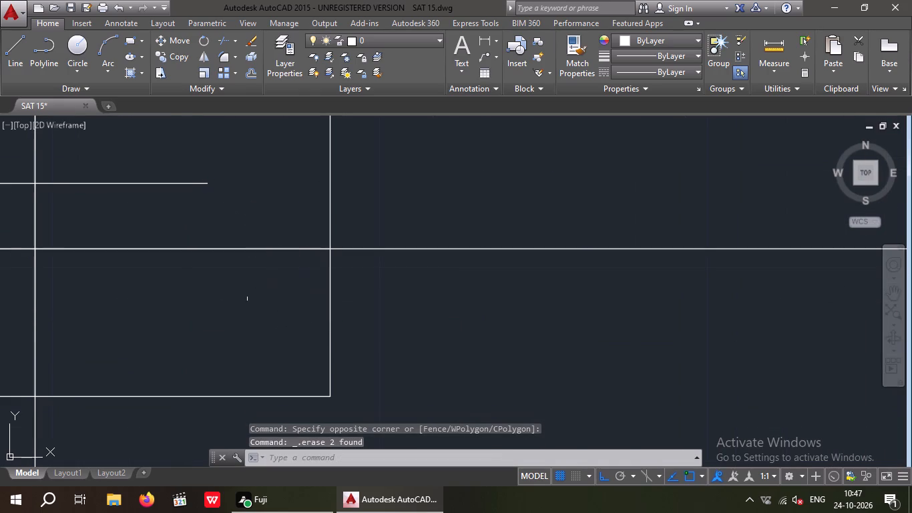
Erase the leftover horizontal wall line near the west column and the vertical outer wall line on the west side below it.
drag(207, 208, 192, 198)
click(179, 168)
key(Delete)
scroll(208, 211, down, 4)
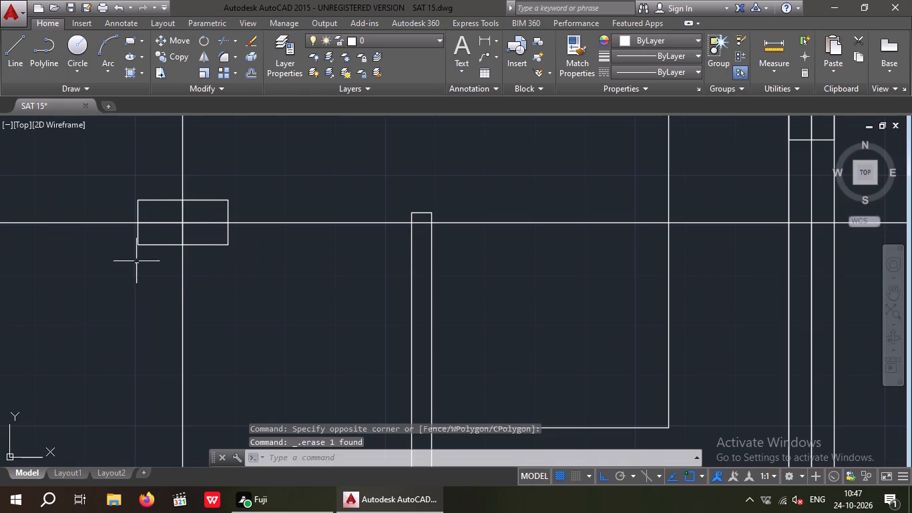
middle_drag(159, 274, 193, 278)
scroll(193, 274, down, 3)
drag(166, 303, 70, 346)
click(66, 346)
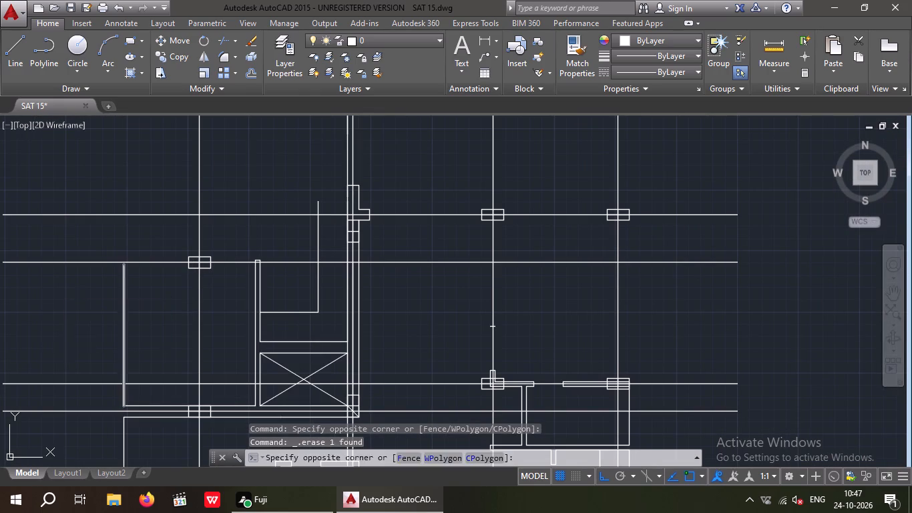
key(Delete)
Erase the L-shaped line and the narrow vertical double wall with its end cap, above the crossed rectangle.
drag(332, 321, 320, 321)
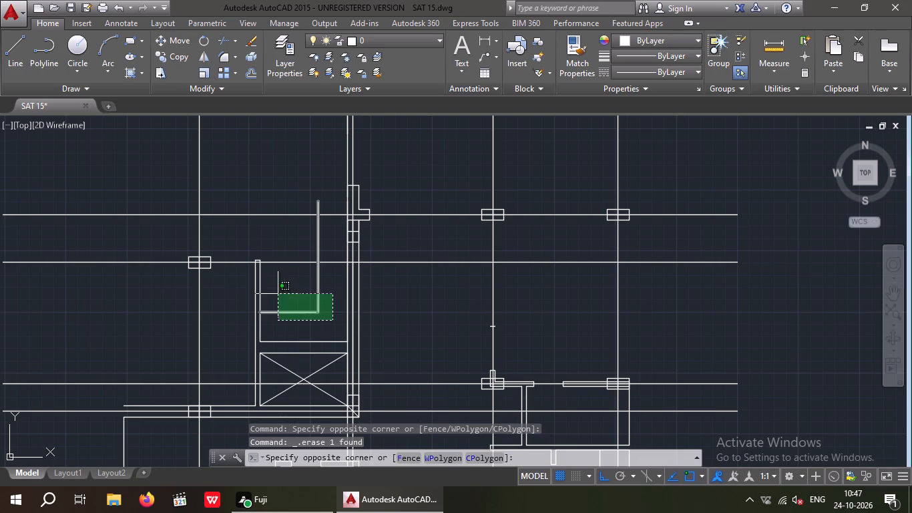
click(240, 291)
key(Delete)
scroll(248, 262, up, 6)
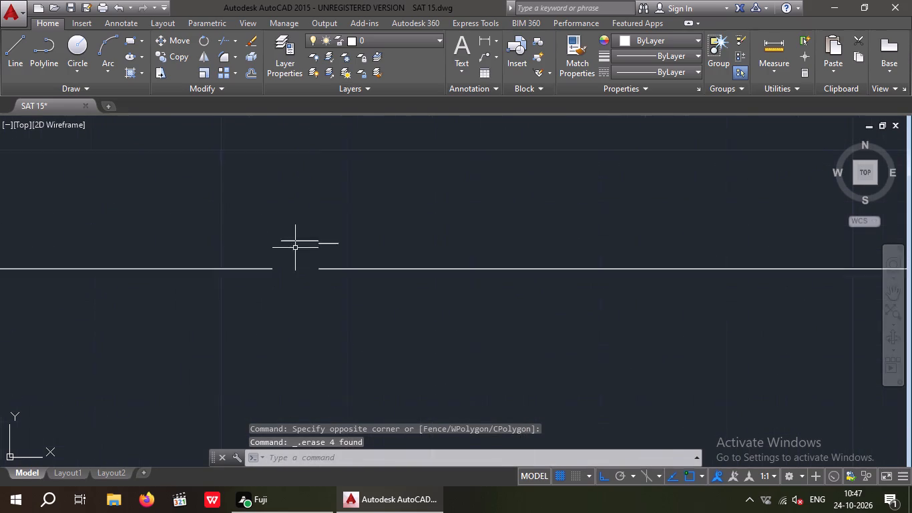
scroll(295, 248, up, 1)
drag(343, 264, 300, 246)
click(287, 202)
key(Delete)
Erase the five lines of the notched wall outline above and beside the middle column north of the crossed rectangle.
scroll(289, 204, down, 7)
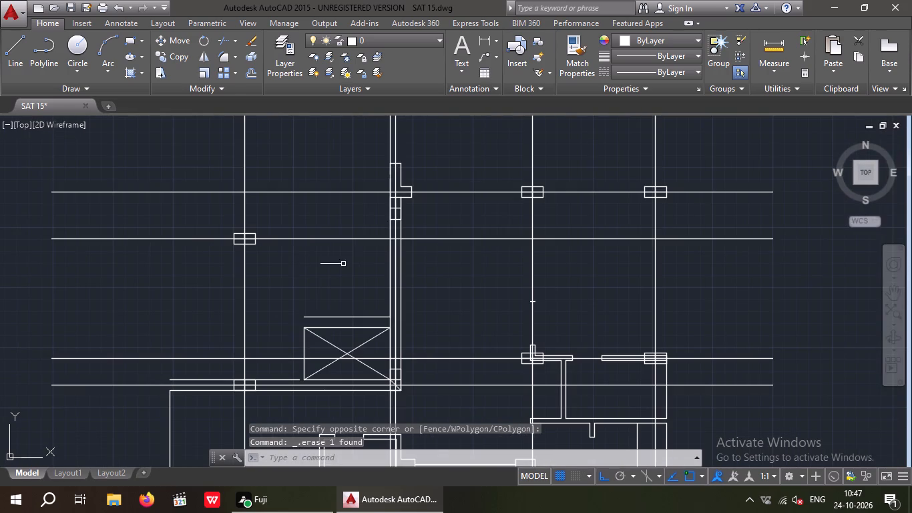
middle_drag(398, 178, 369, 253)
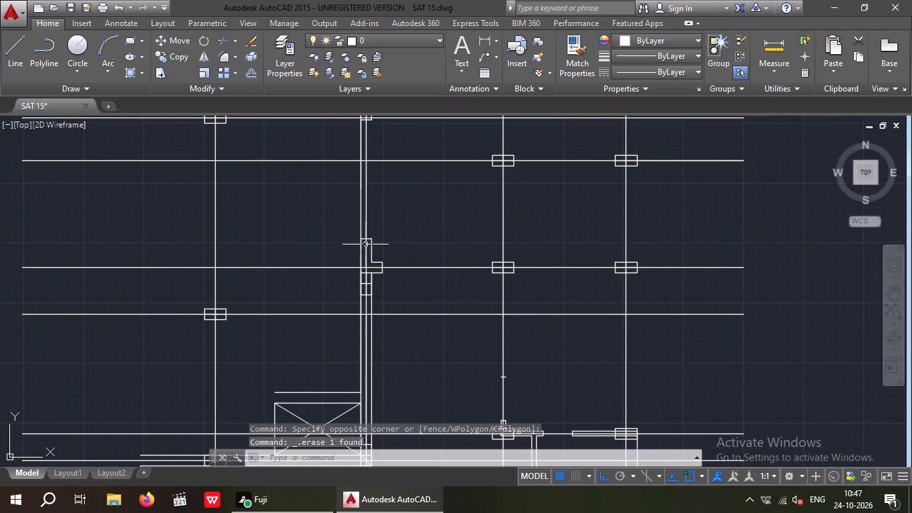
scroll(372, 244, up, 5)
drag(420, 186, 374, 222)
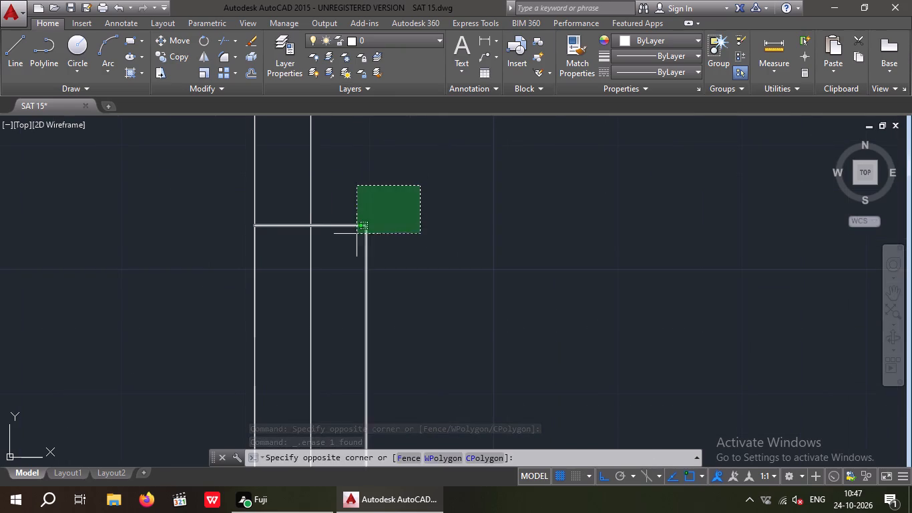
click(347, 242)
key(Delete)
scroll(360, 234, down, 4)
scroll(369, 276, up, 3)
drag(421, 225, 377, 283)
click(382, 274)
key(Delete)
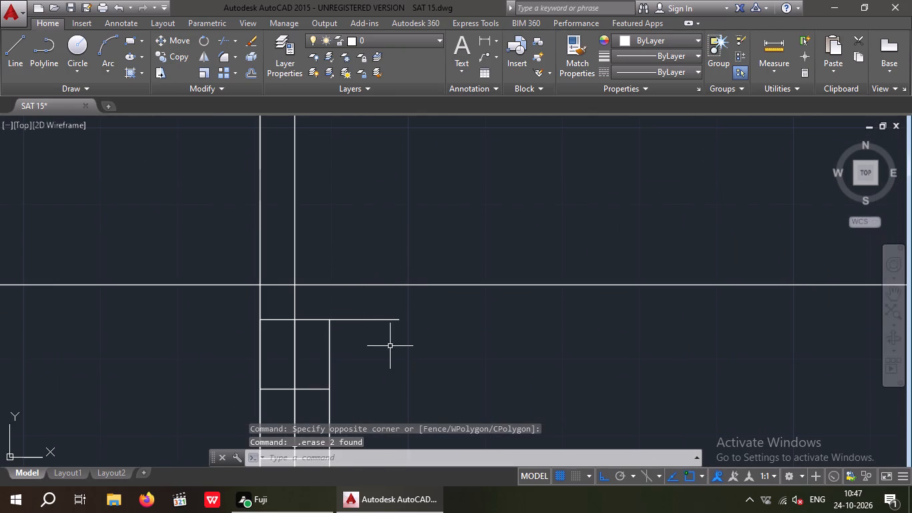
drag(391, 346, 364, 328)
click(350, 303)
key(Delete)
Erase the vertical wall line running down from that middle column's east edge.
scroll(354, 310, down, 3)
middle_drag(360, 355, 358, 289)
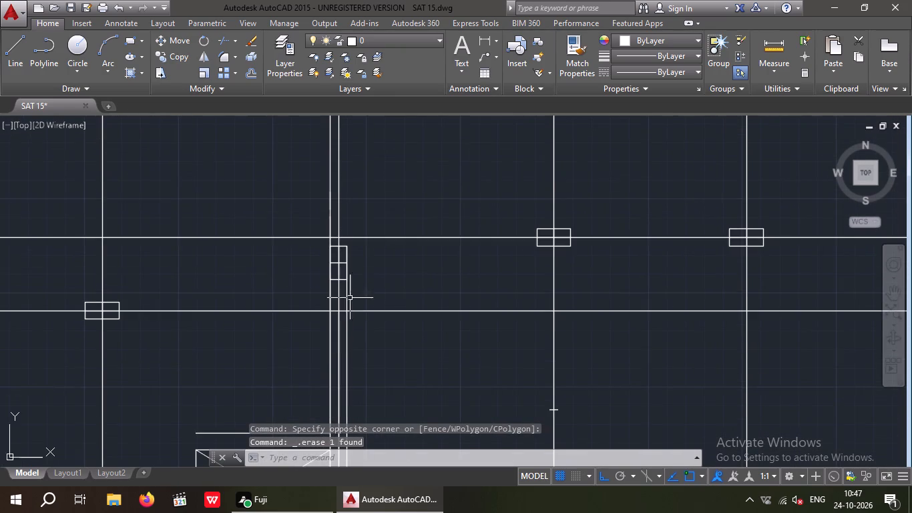
scroll(345, 305, up, 3)
drag(359, 265, 318, 298)
click(328, 292)
key(Delete)
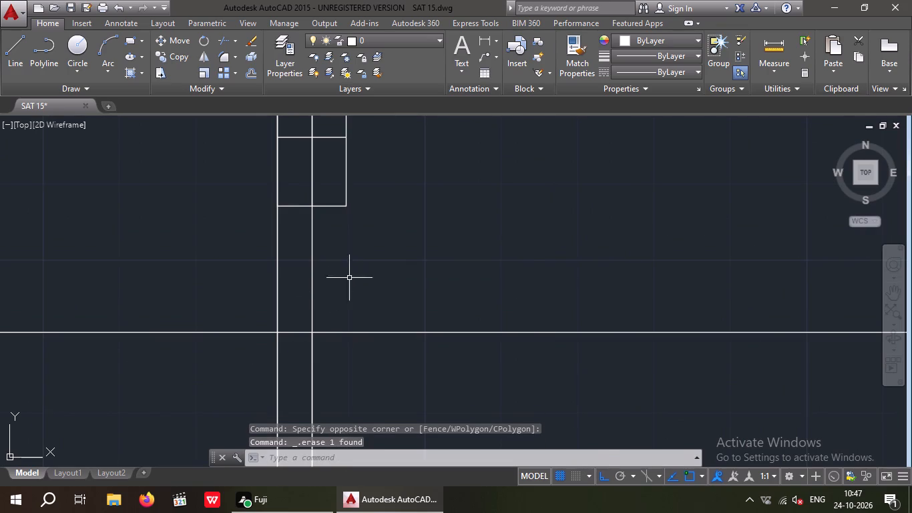
Erase the tiny horizontal dash on the vertical grid line above the eastern rooms' northwest column.
scroll(349, 278, down, 5)
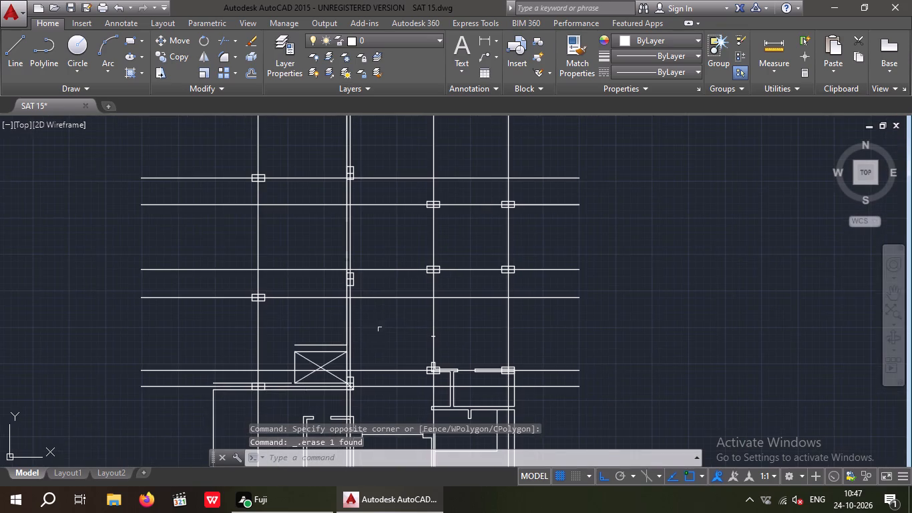
middle_drag(376, 333, 337, 363)
middle_drag(355, 364, 330, 310)
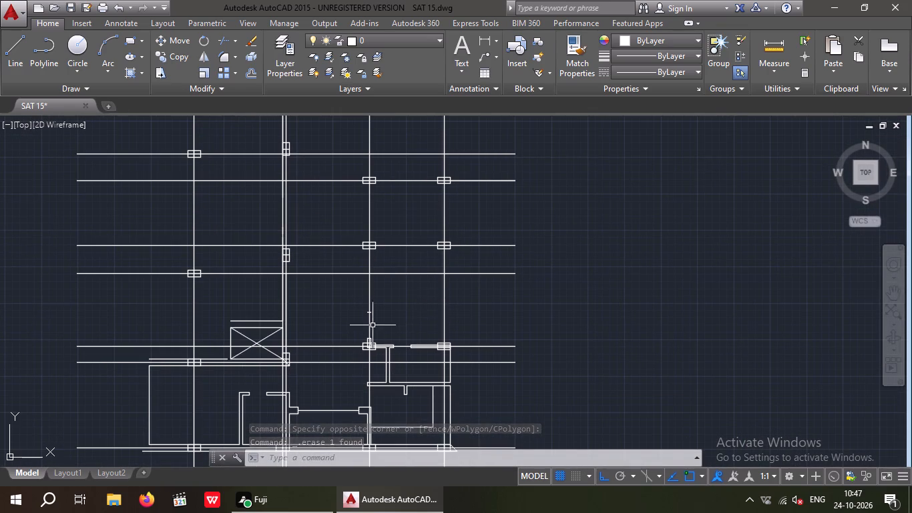
scroll(369, 325, up, 4)
scroll(353, 267, up, 2)
drag(431, 256, 403, 253)
click(385, 206)
key(Delete)
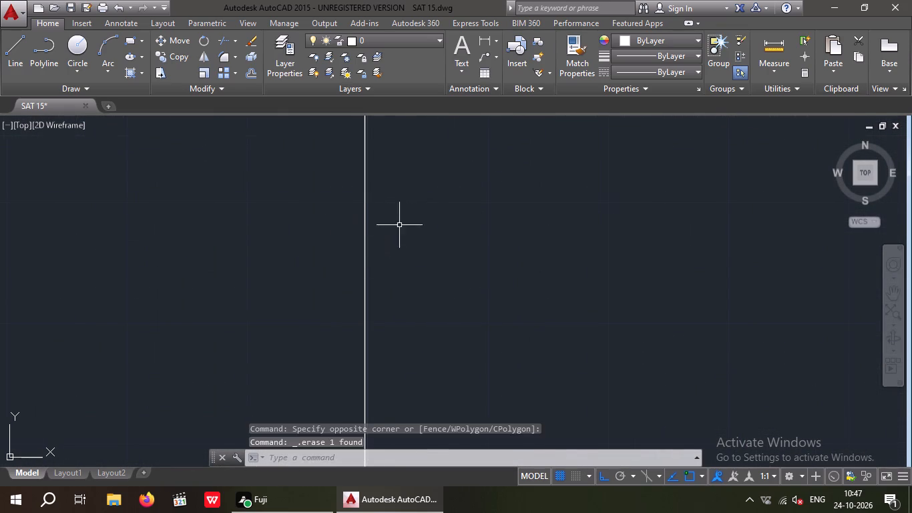
Erase the crossed rectangle, including its diagonals and remaining side line, along with the horizontal line above it.
scroll(399, 225, down, 6)
scroll(282, 270, up, 3)
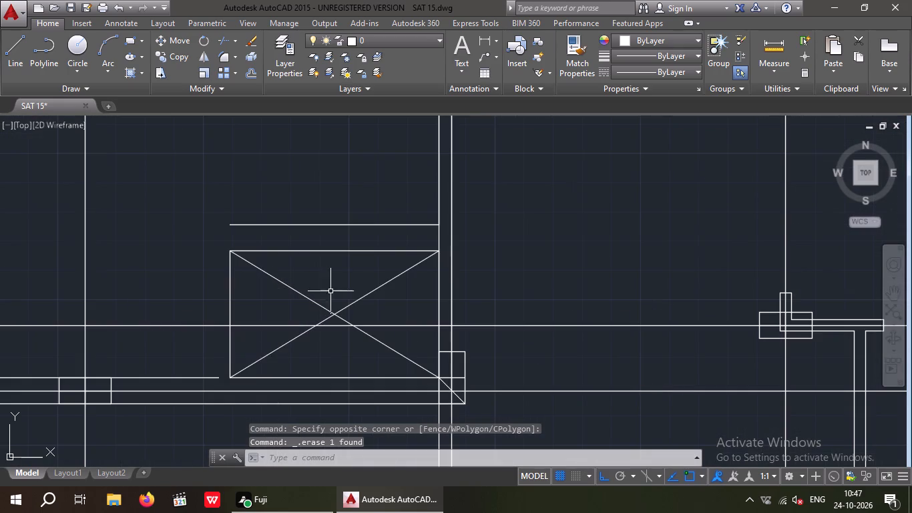
scroll(331, 315, up, 3)
drag(343, 331, 324, 289)
scroll(306, 236, down, 3)
click(287, 150)
key(Delete)
scroll(314, 208, down, 3)
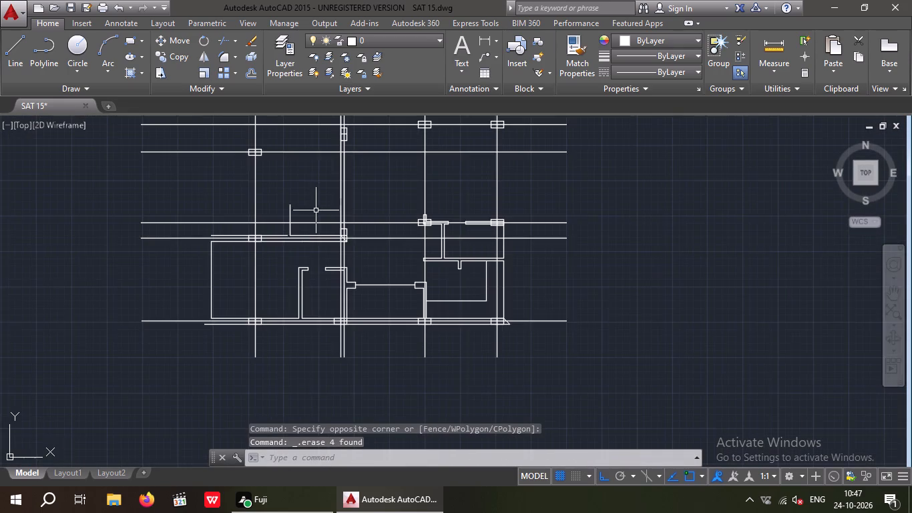
scroll(274, 203, up, 3)
drag(365, 176, 297, 235)
click(296, 236)
key(Delete)
Erase both segments of the upper line of the horizontal double wall between the west and middle columns.
scroll(309, 230, down, 2)
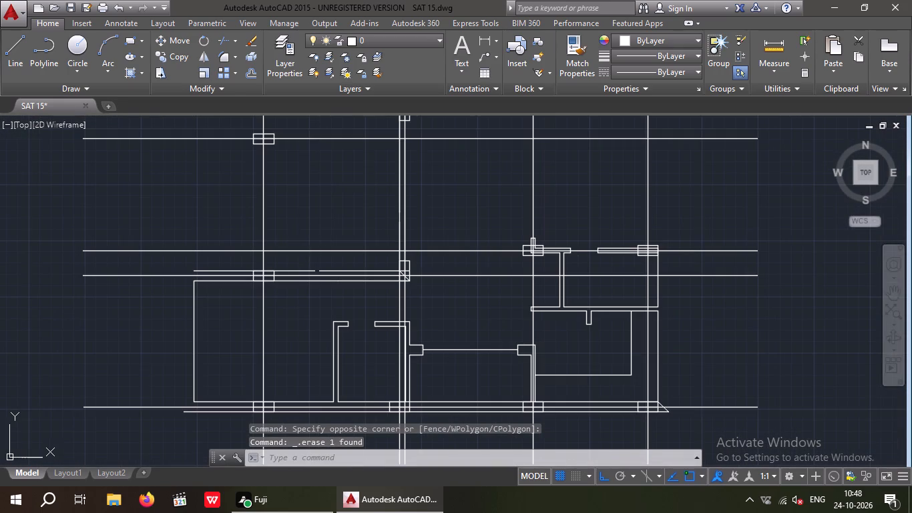
scroll(223, 275, up, 6)
drag(238, 273, 221, 261)
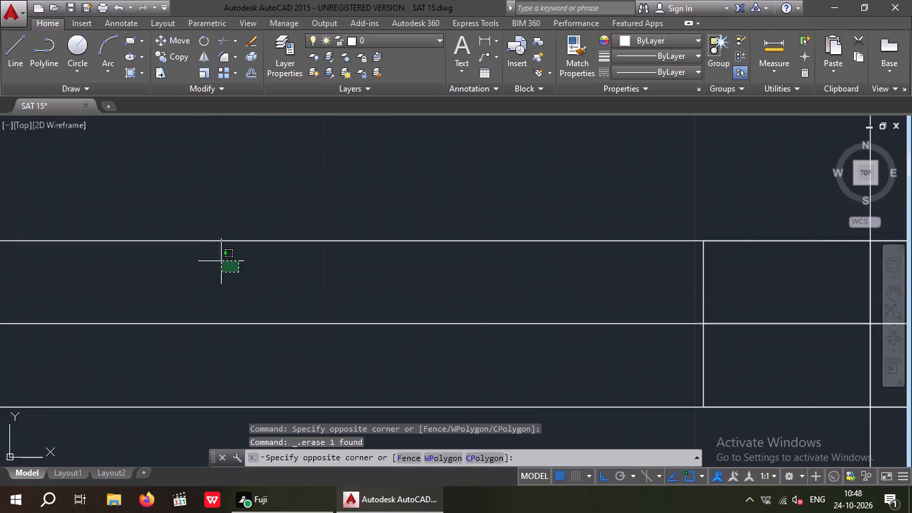
drag(221, 261, 211, 250)
click(188, 187)
key(Delete)
scroll(202, 212, down, 4)
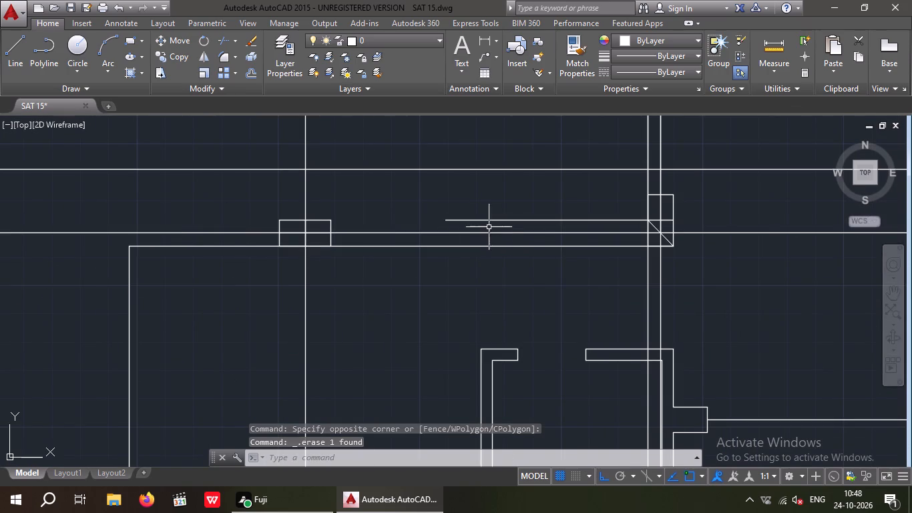
scroll(487, 226, up, 3)
drag(453, 220, 437, 210)
drag(406, 158, 405, 164)
key(Delete)
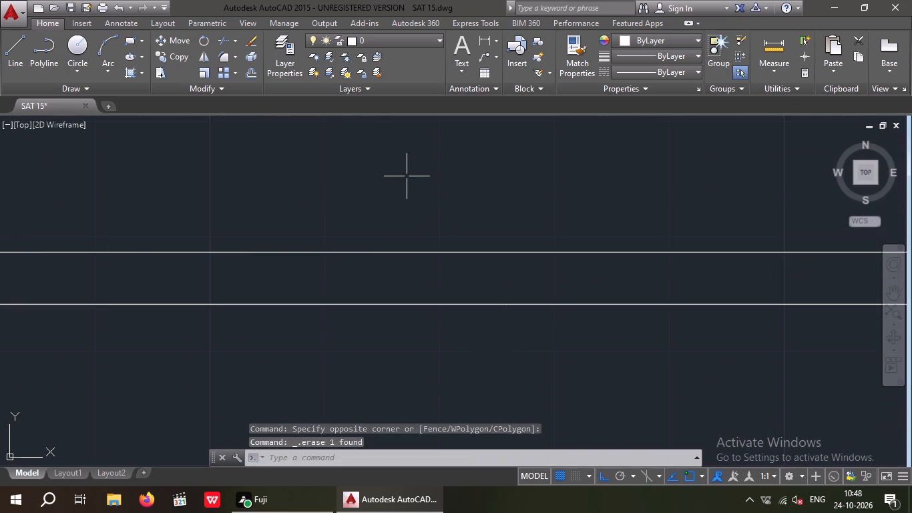
Erase the southwest room's vertical outer wall line and both segments of its top horizontal wall line.
scroll(407, 192, down, 4)
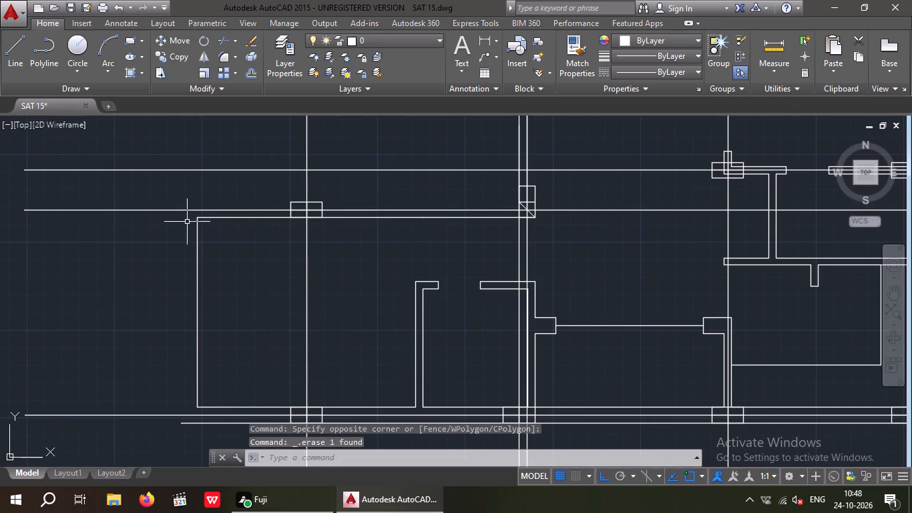
scroll(190, 220, up, 4)
drag(285, 240, 238, 219)
click(214, 190)
key(Delete)
scroll(246, 200, down, 5)
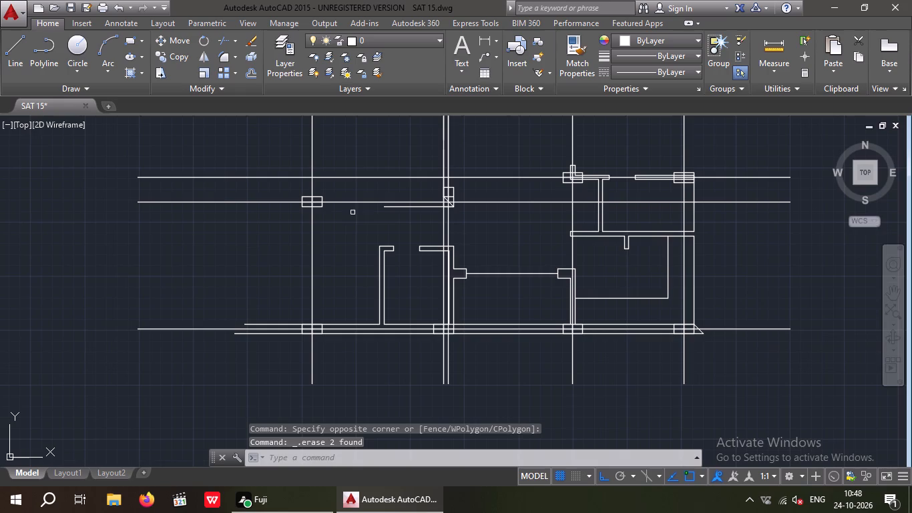
scroll(433, 211, up, 3)
drag(431, 227, 379, 204)
click(374, 190)
key(Delete)
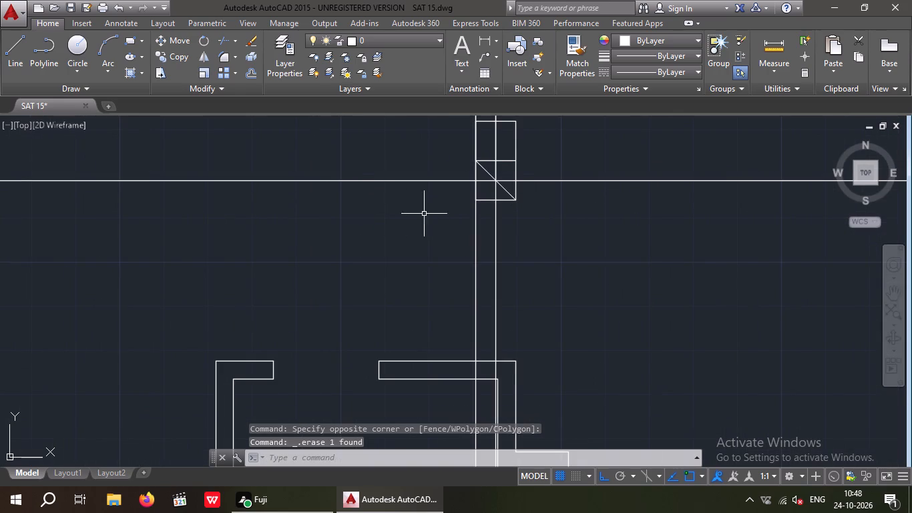
Erase the diagonal line and the horizontal line crossing the inside of the middle column.
scroll(492, 170, up, 3)
scroll(467, 216, down, 3)
middle_drag(460, 225, 371, 325)
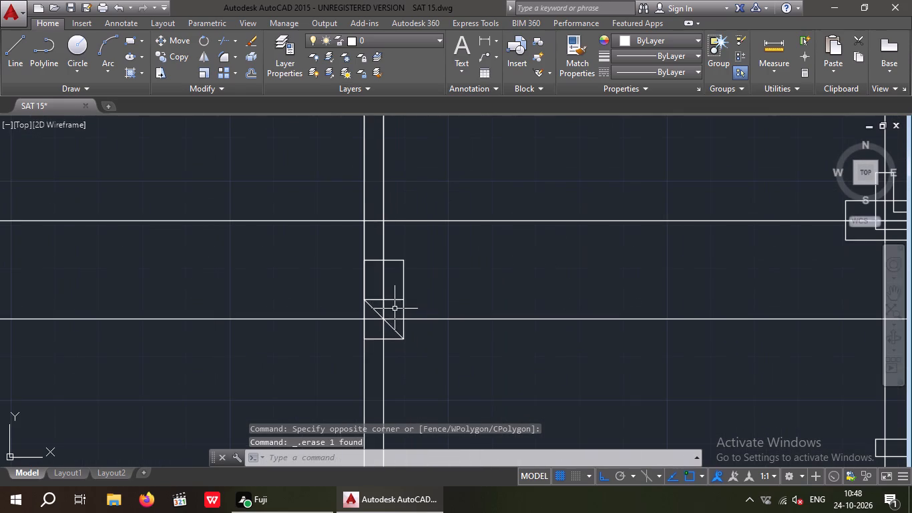
scroll(393, 312, up, 3)
drag(385, 399, 389, 376)
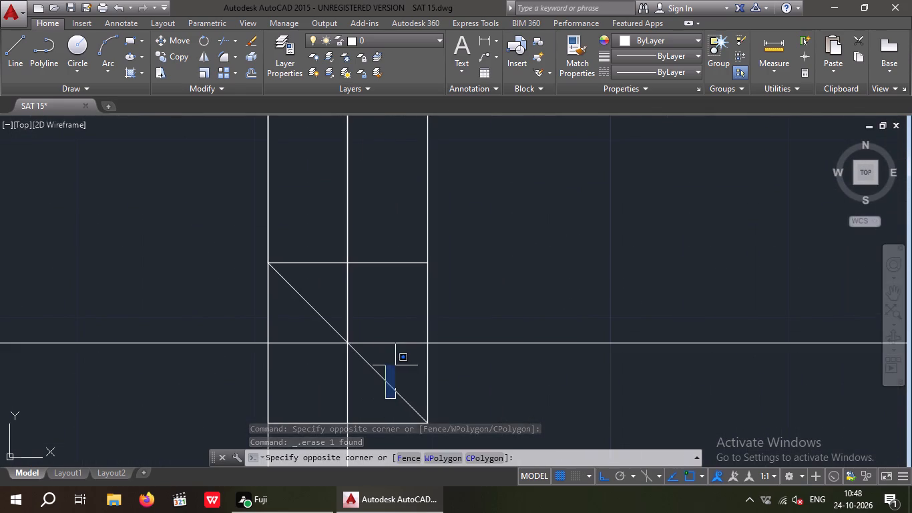
click(395, 365)
drag(404, 360, 375, 385)
click(375, 385)
key(Delete)
drag(379, 287, 365, 261)
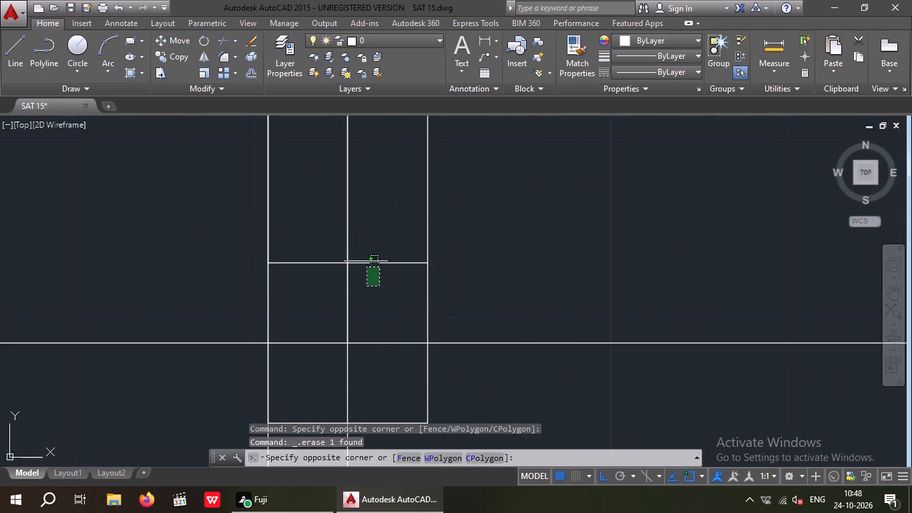
drag(365, 261, 365, 248)
click(371, 218)
key(Delete)
Erase the southwest room's hooked double wall, the notched wall along the middle grid lines, and the horizontal line joining it to the eastern wall.
scroll(367, 230, down, 3)
scroll(417, 267, down, 1)
middle_drag(407, 273, 389, 280)
scroll(443, 284, down, 2)
middle_drag(429, 277, 411, 248)
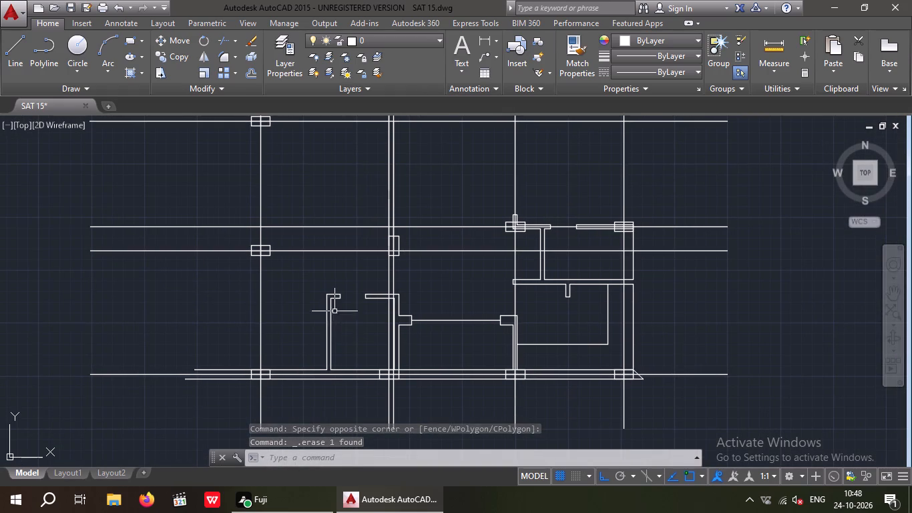
scroll(400, 291, up, 3)
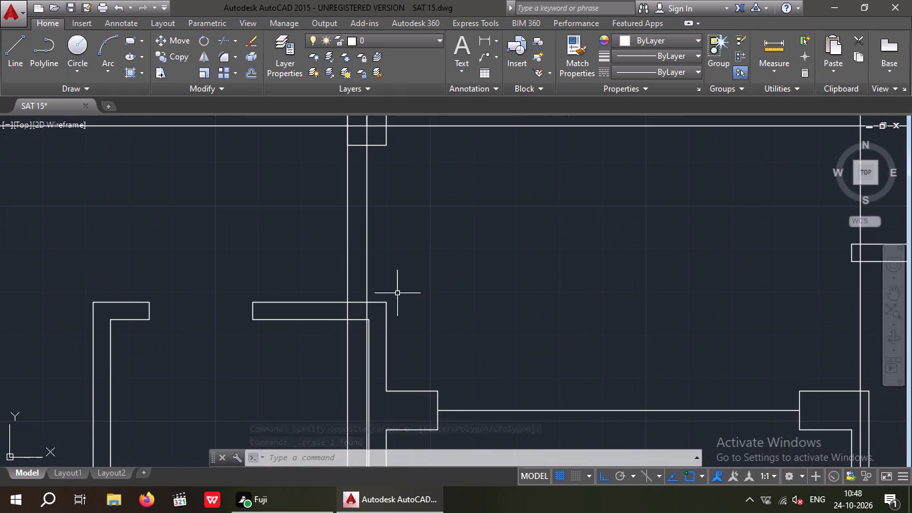
scroll(393, 292, up, 4)
drag(387, 297, 330, 359)
click(310, 382)
scroll(359, 276, down, 4)
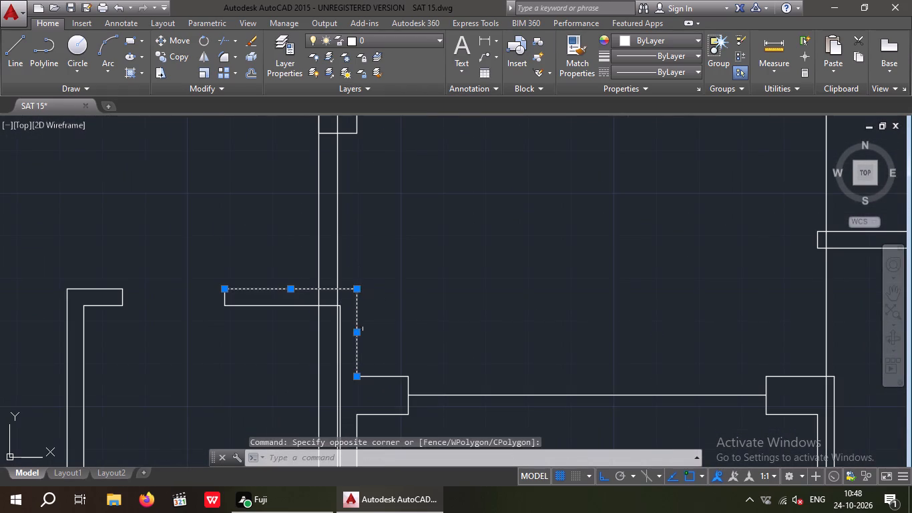
scroll(244, 311, up, 2)
drag(246, 322, 198, 298)
click(159, 236)
scroll(184, 228, down, 3)
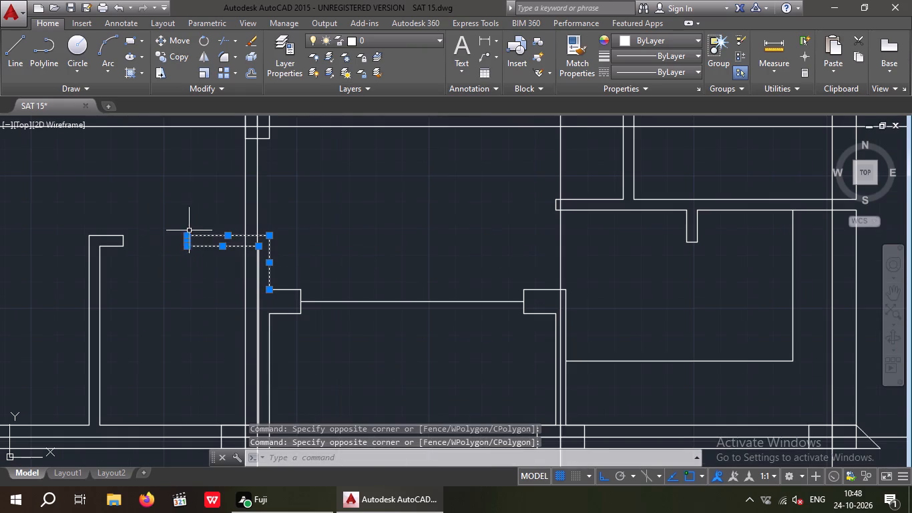
scroll(262, 276, up, 4)
drag(260, 242, 238, 280)
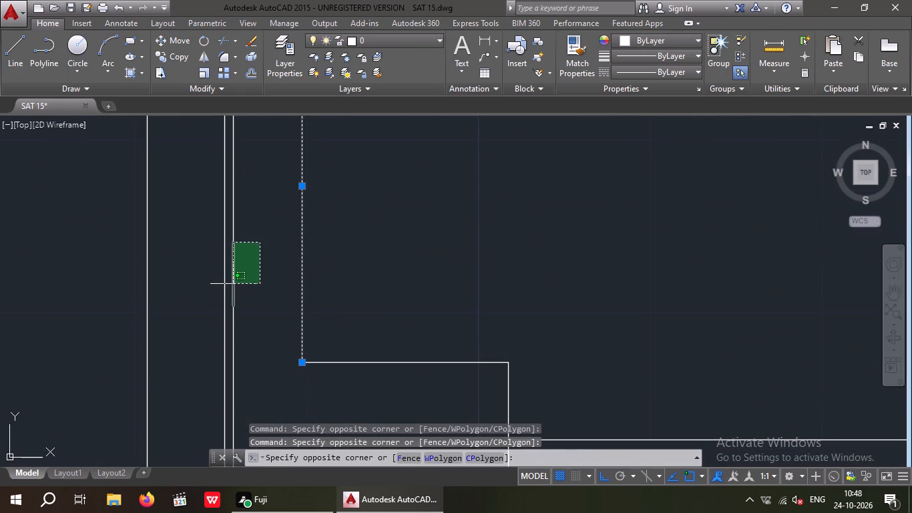
click(230, 285)
scroll(406, 285, down, 3)
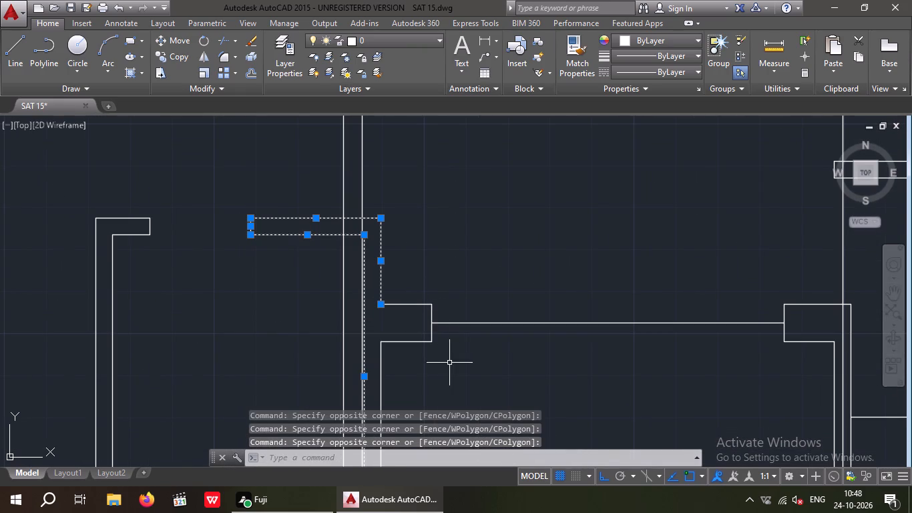
drag(451, 358, 407, 340)
click(374, 288)
scroll(413, 267, down, 3)
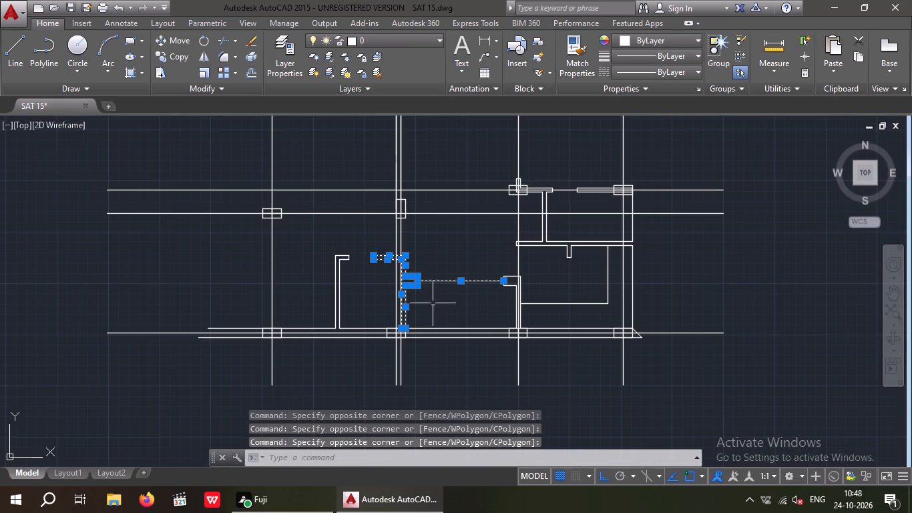
drag(358, 293, 330, 302)
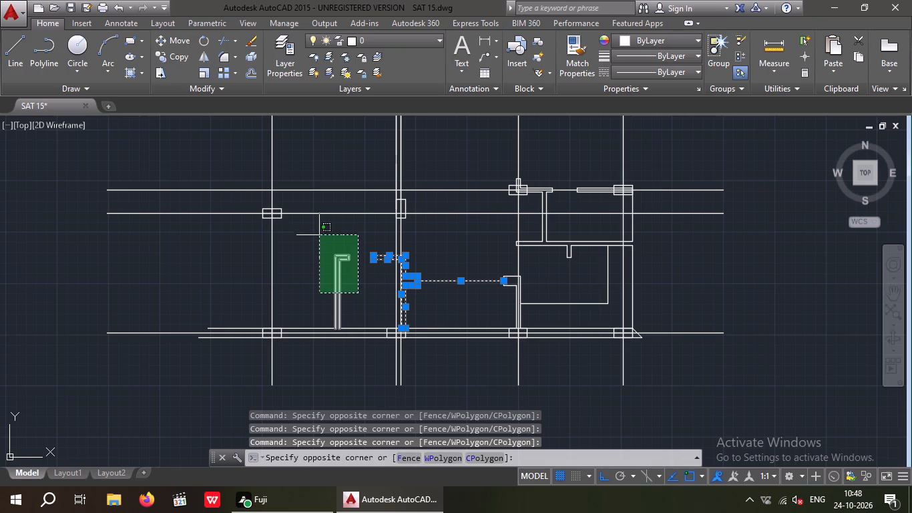
click(321, 236)
key(Delete)
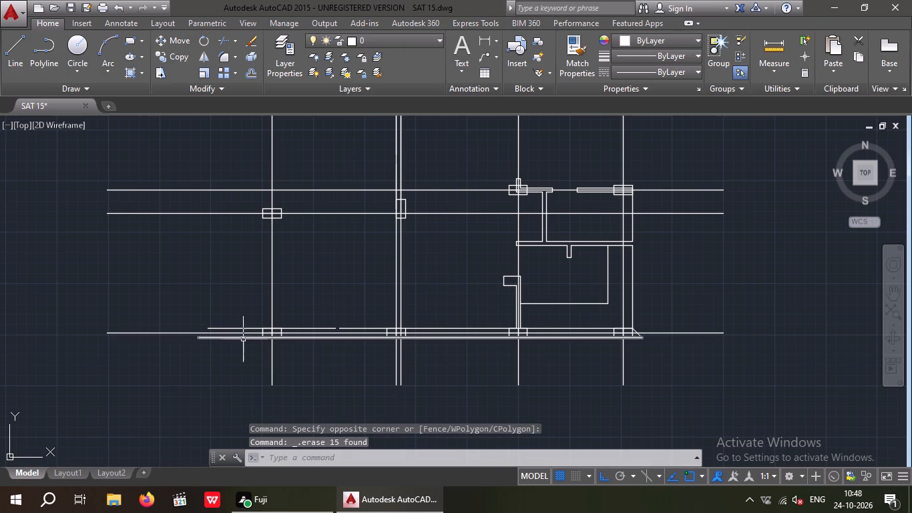
Erase both segments of the southern wall's upper line beside the two western columns and the wall's full-length lower line.
scroll(315, 323, up, 4)
click(458, 383)
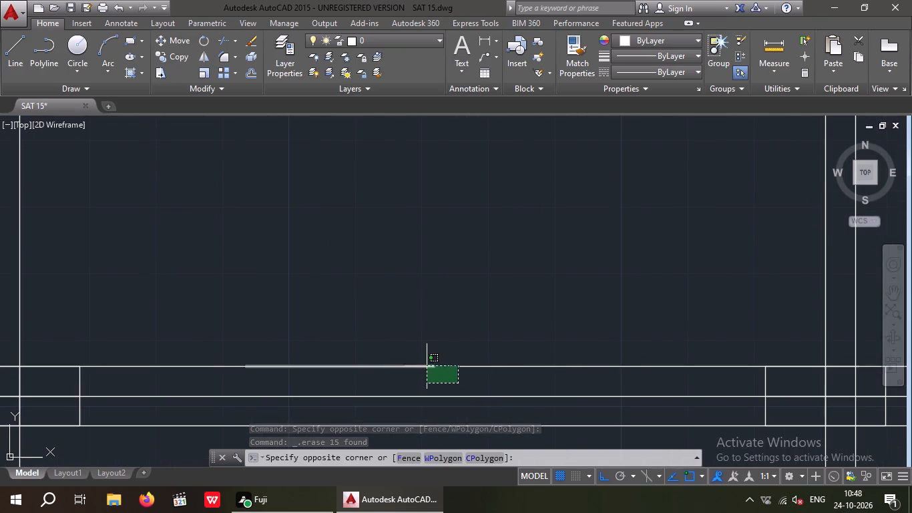
click(425, 339)
drag(475, 386, 454, 342)
click(445, 313)
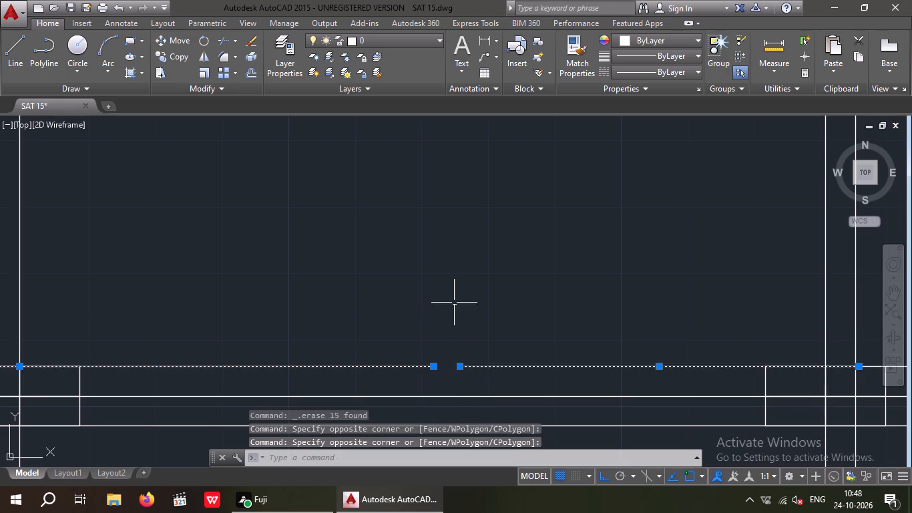
scroll(457, 287, down, 4)
scroll(405, 311, up, 4)
drag(465, 319, 451, 308)
click(439, 284)
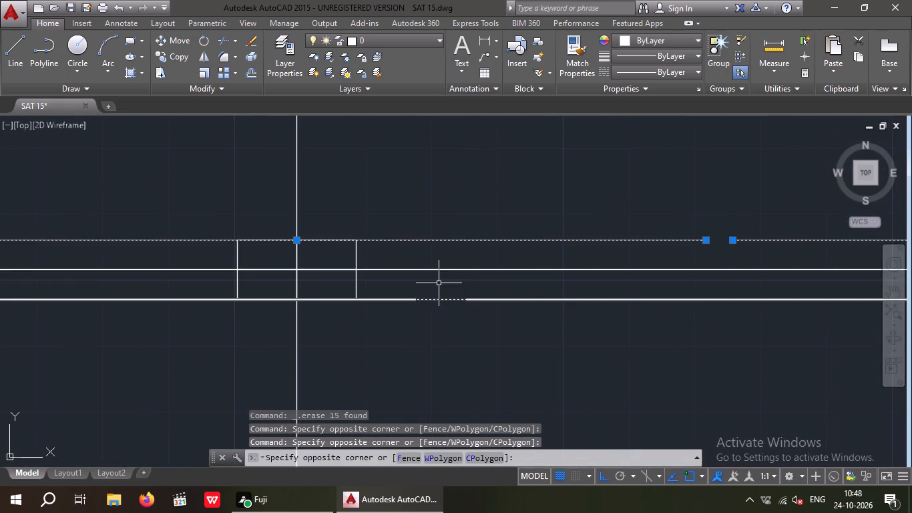
key(Delete)
Erase the southern wall's upper line between the second and third columns from the west.
scroll(446, 291, down, 4)
middle_drag(431, 311, 199, 344)
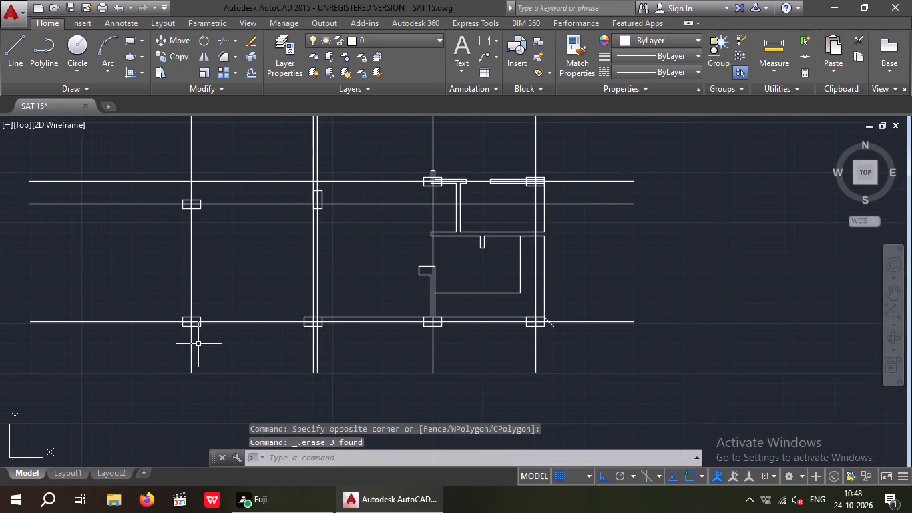
scroll(328, 341, up, 4)
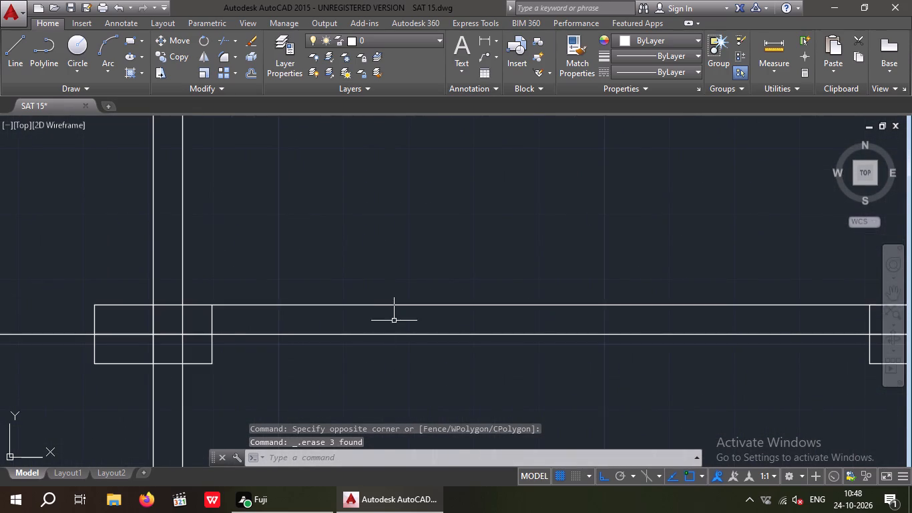
drag(395, 319, 359, 296)
click(348, 265)
key(Delete)
Erase the diagonal line at the southeast corner column and the southern wall's upper line between the two eastern columns.
scroll(357, 265, down, 4)
middle_drag(395, 325, 351, 343)
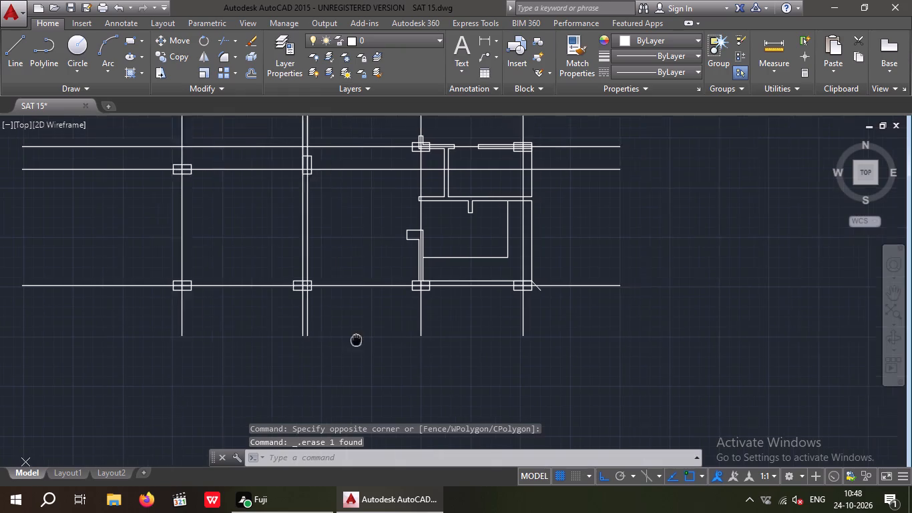
middle_drag(351, 343, 284, 356)
scroll(447, 310, up, 5)
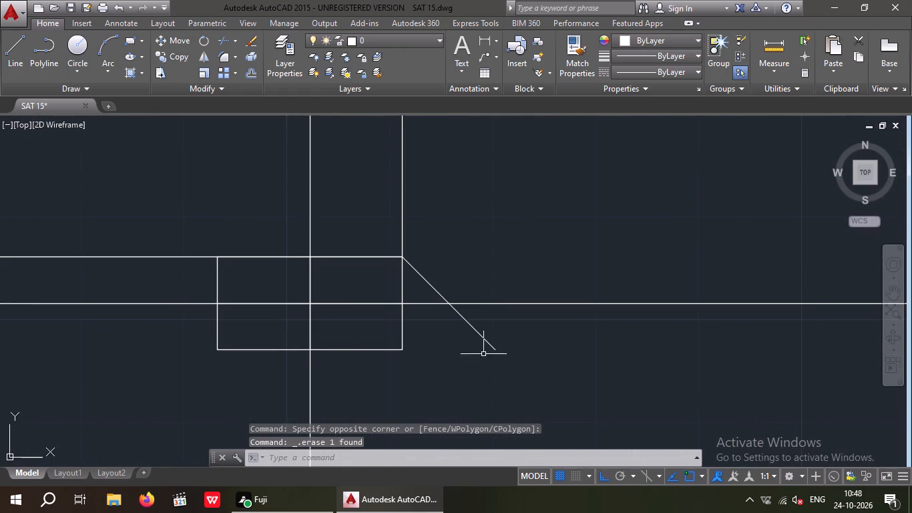
drag(479, 366, 477, 355)
click(450, 329)
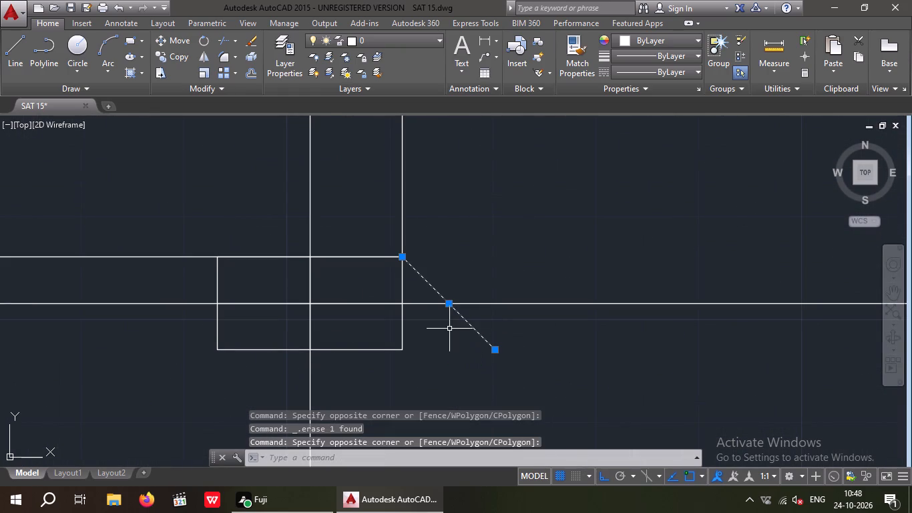
key(Delete)
scroll(447, 324, down, 2)
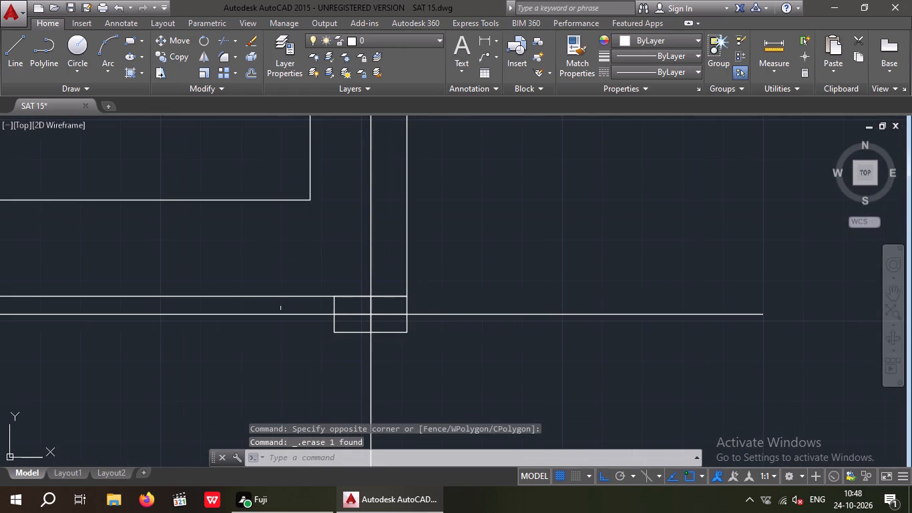
drag(280, 307, 266, 293)
click(256, 273)
key(Delete)
Erase all lines of the hooked double wall rising from the third column of the southern row.
scroll(279, 273, down, 4)
middle_drag(269, 310, 282, 352)
scroll(245, 299, up, 7)
drag(278, 271, 237, 252)
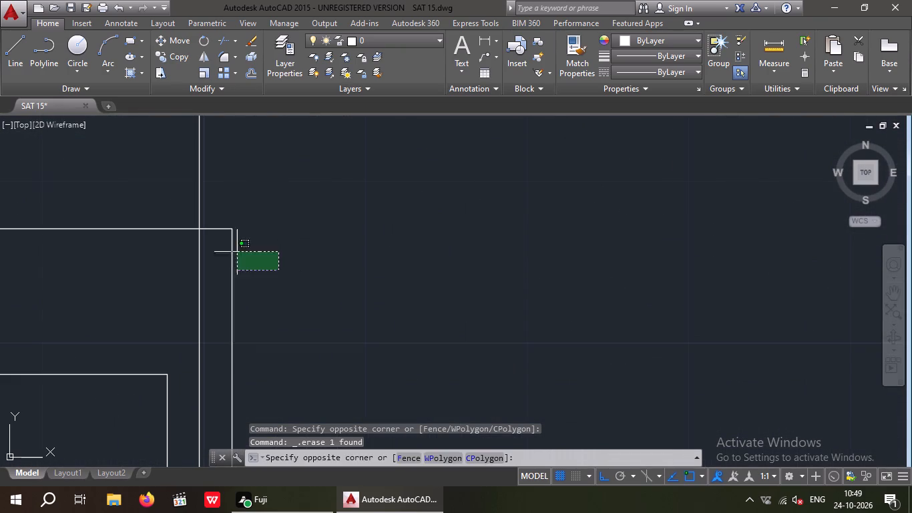
drag(237, 252, 231, 244)
click(218, 212)
key(Delete)
scroll(252, 249, down, 4)
scroll(238, 275, up, 3)
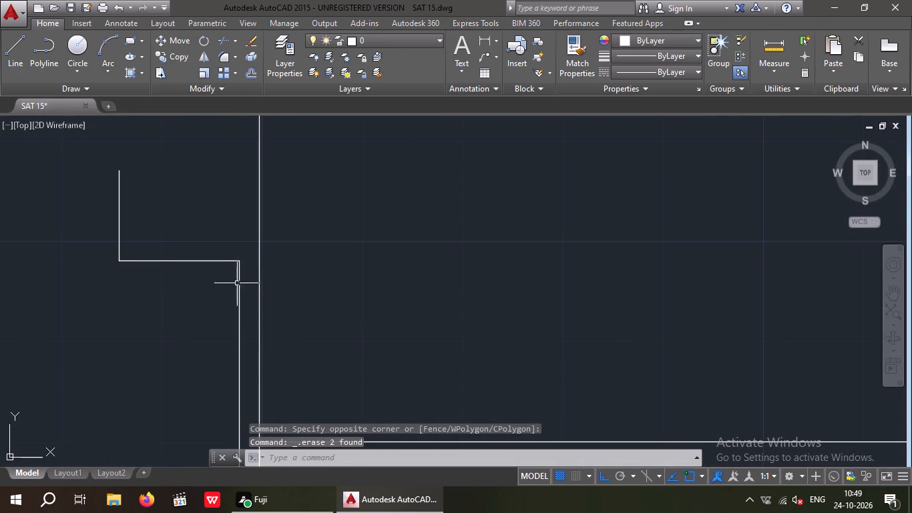
drag(250, 281, 240, 286)
click(88, 189)
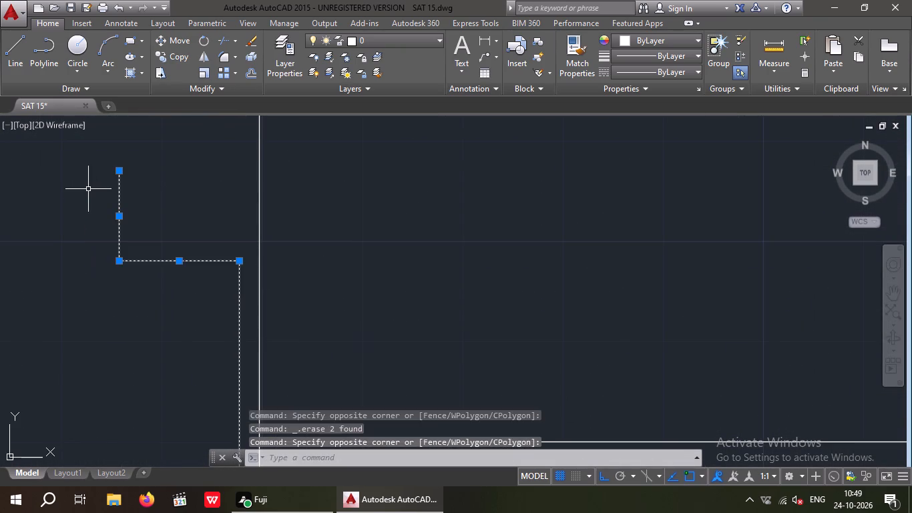
key(Delete)
Erase the southeast room's inner horizontal line and the inner vertical line that meets it.
scroll(109, 222, down, 4)
scroll(276, 269, up, 1)
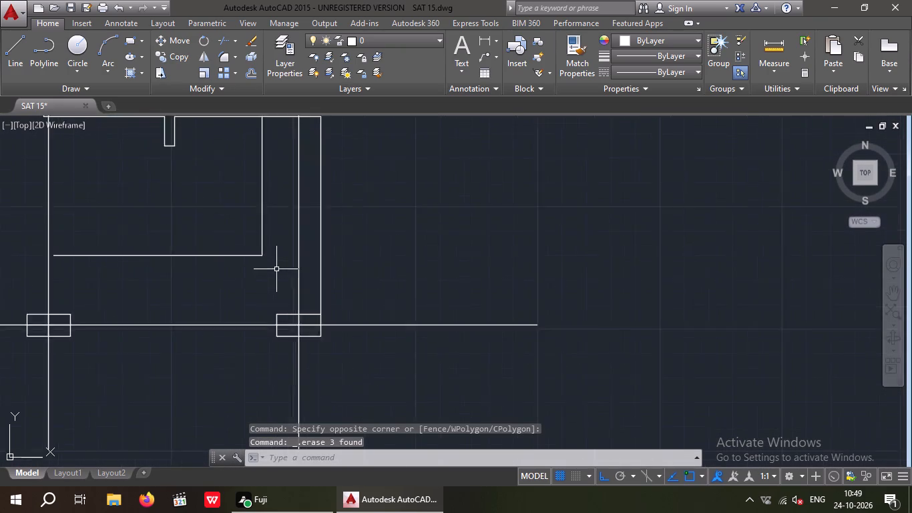
scroll(276, 269, up, 1)
click(242, 248)
drag(264, 277, 250, 239)
click(243, 183)
key(Delete)
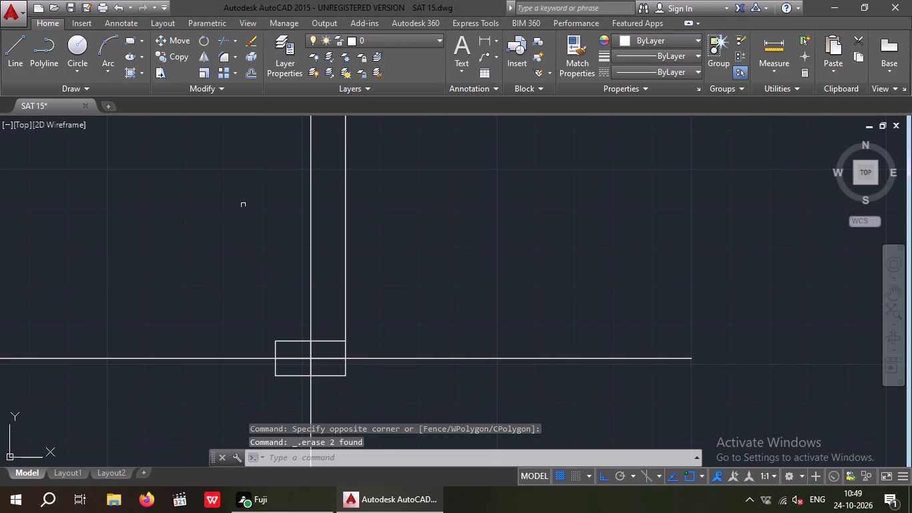
Erase the lower and upper segments of the outer wall line running just east of the easternmost grid line.
scroll(253, 259, down, 3)
scroll(276, 260, up, 3)
drag(305, 237, 264, 288)
click(260, 295)
key(Delete)
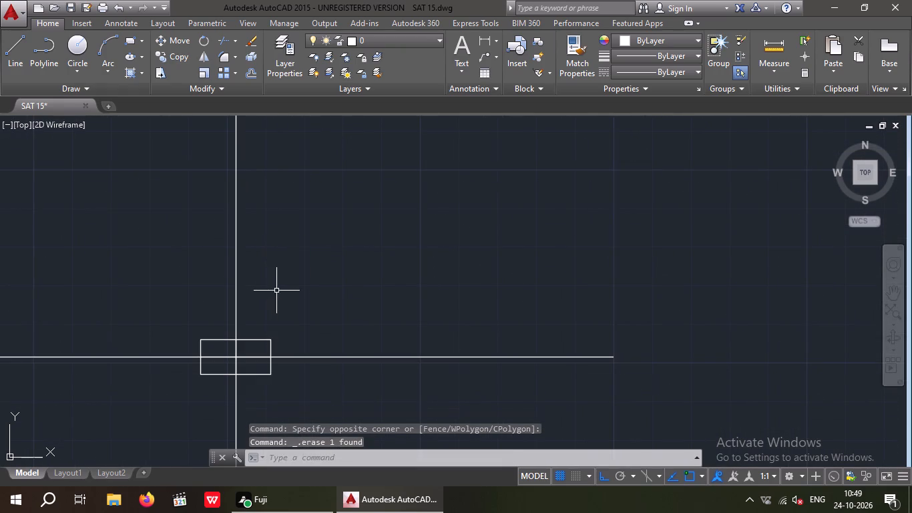
scroll(278, 286, down, 4)
middle_drag(289, 280, 296, 372)
scroll(279, 309, up, 6)
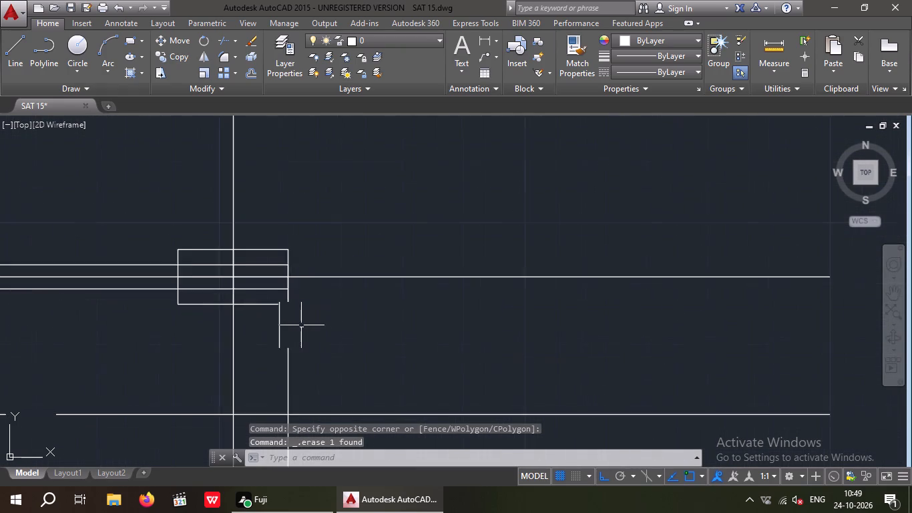
drag(328, 309, 282, 379)
click(267, 382)
key(Delete)
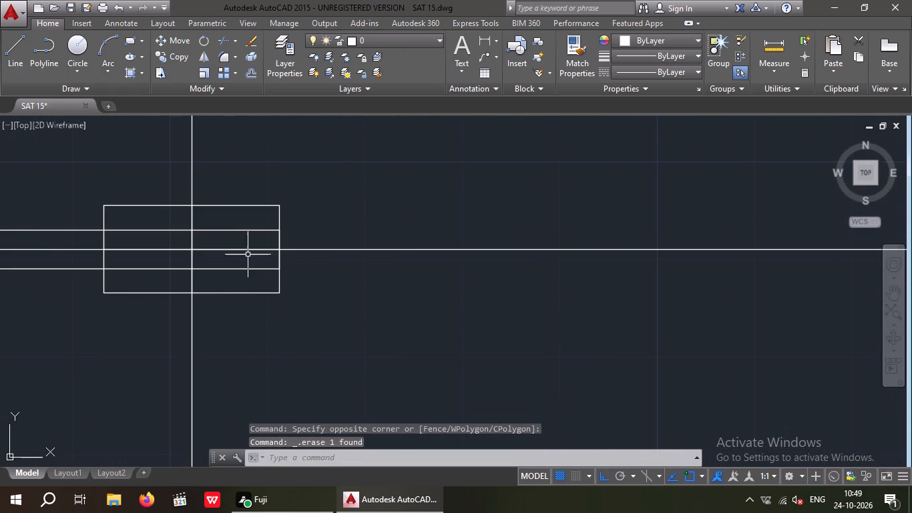
Erase the two wall lines crossing the southeast room's northeast column and the short line closing that wall's western end.
scroll(242, 240, up, 2)
drag(261, 240, 249, 232)
click(217, 184)
drag(240, 331, 238, 331)
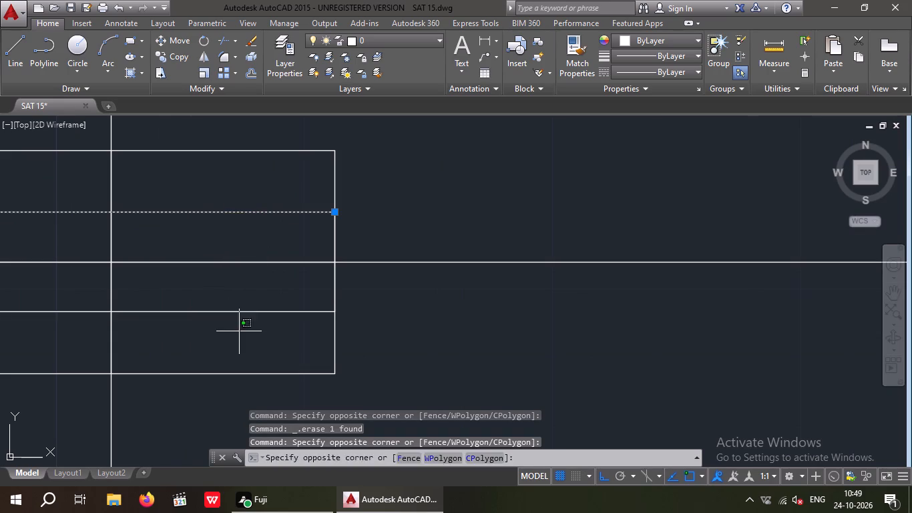
drag(238, 331, 218, 305)
click(213, 291)
key(Delete)
scroll(226, 289, down, 4)
middle_drag(220, 335, 363, 342)
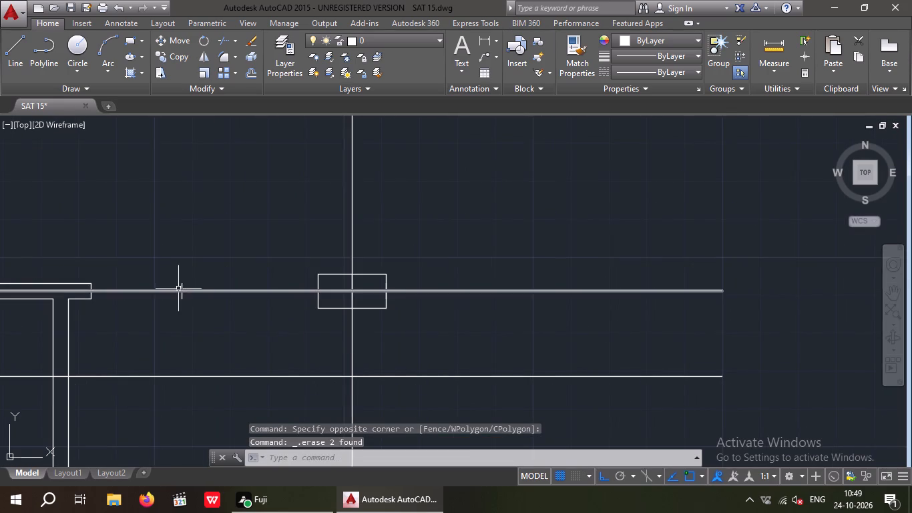
scroll(178, 288, up, 3)
drag(213, 242, 165, 288)
click(164, 288)
key(Delete)
Erase the vertical double wall, the horizontal double wall with its small stub below, and that wall's western end line.
scroll(195, 269, down, 5)
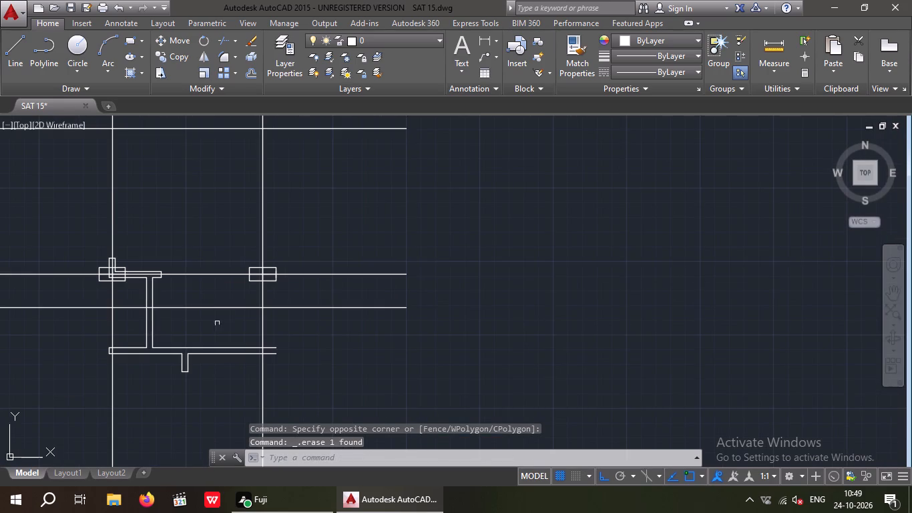
scroll(230, 374, up, 1)
drag(207, 382, 172, 377)
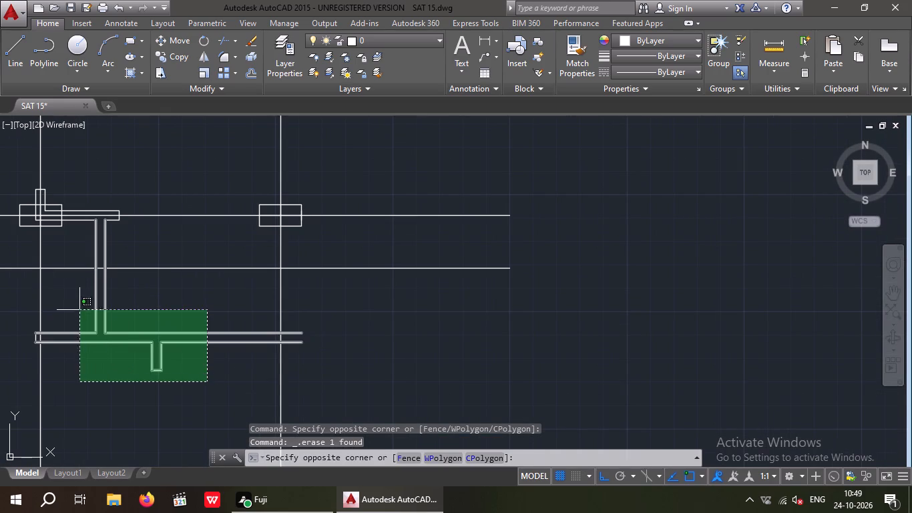
click(73, 306)
key(Delete)
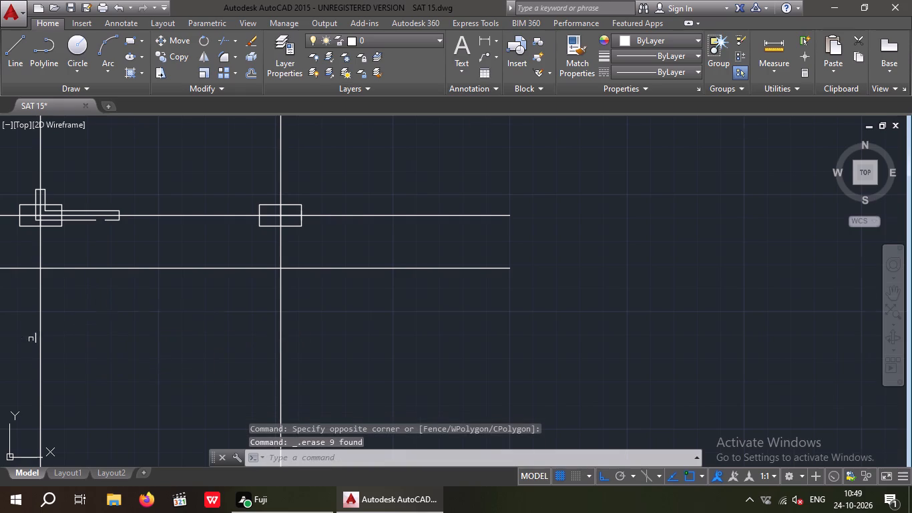
scroll(31, 339, up, 5)
drag(89, 309, 33, 397)
click(27, 395)
key(Delete)
Erase all remaining lines of the L-shaped double wall passing through the southeast room's northwest column.
scroll(65, 339, down, 4)
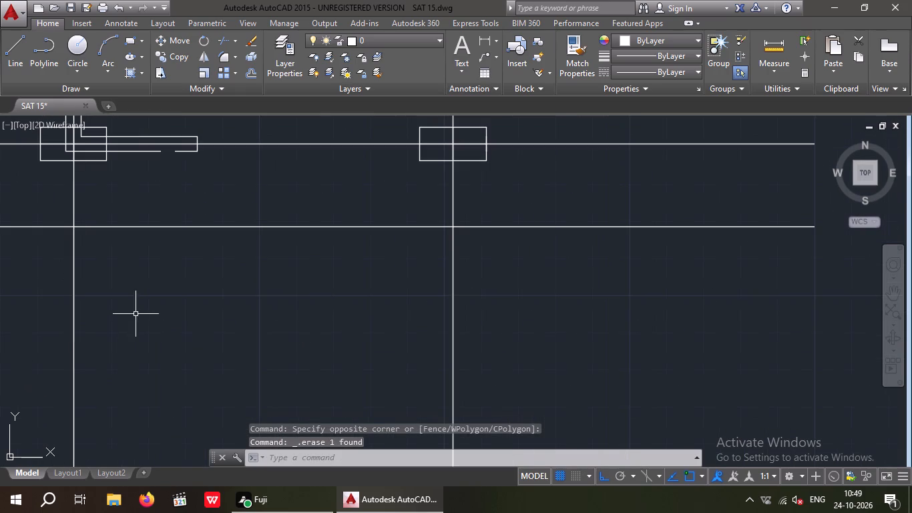
middle_drag(136, 315, 194, 462)
scroll(244, 283, up, 4)
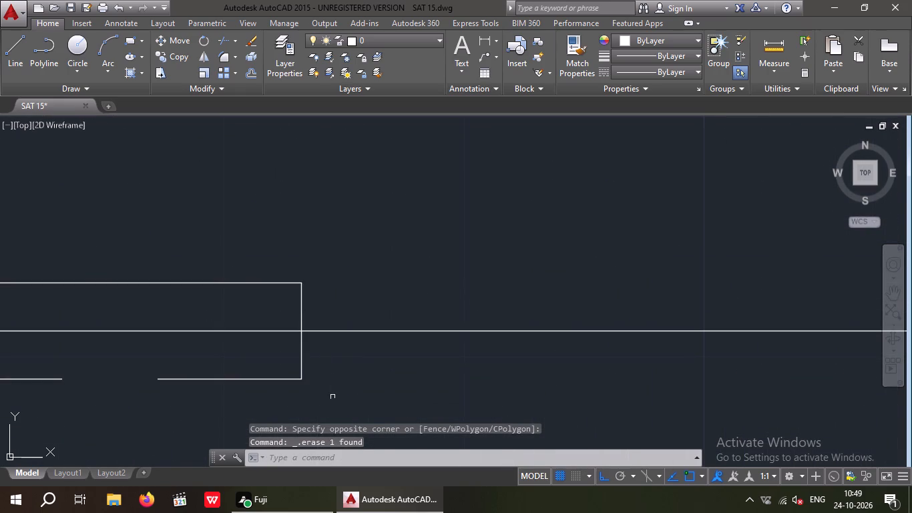
drag(332, 398, 292, 374)
click(274, 358)
drag(246, 308, 216, 291)
click(201, 255)
scroll(225, 246, down, 3)
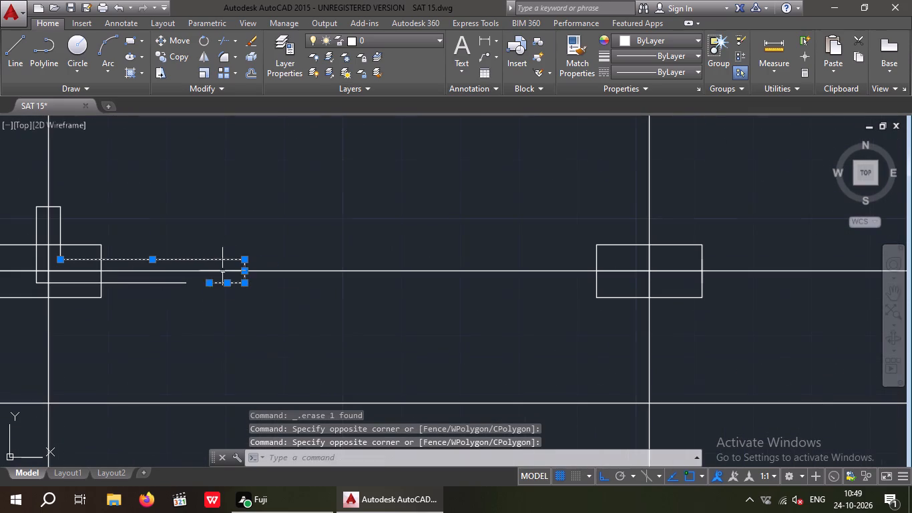
scroll(111, 285, up, 2)
drag(197, 316, 171, 294)
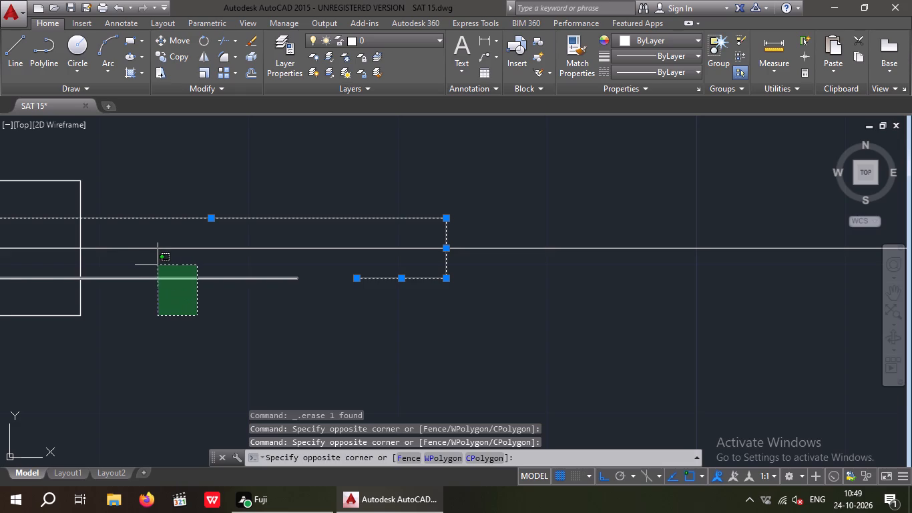
click(158, 265)
scroll(174, 270, down, 3)
middle_drag(178, 293, 256, 320)
scroll(191, 256, up, 3)
drag(278, 267, 275, 273)
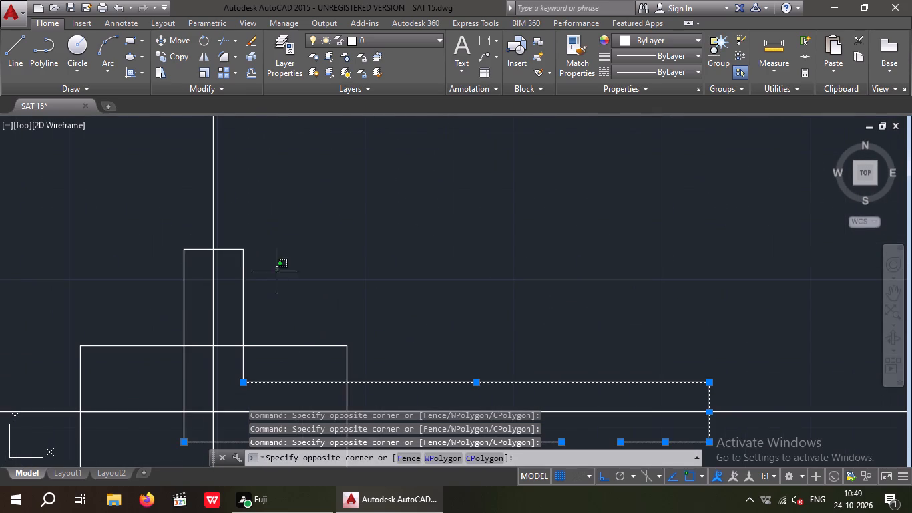
drag(275, 273, 254, 270)
drag(235, 222, 232, 228)
drag(202, 271, 152, 313)
click(148, 313)
key(Delete)
Save the cleaned-up drawing.
scroll(170, 255, down, 4)
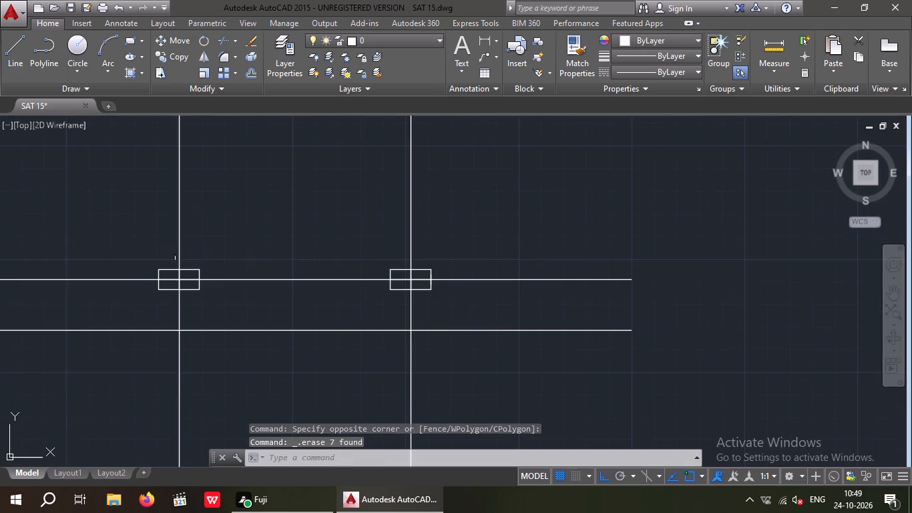
middle_drag(240, 261, 248, 313)
scroll(270, 274, down, 4)
middle_drag(284, 303, 288, 343)
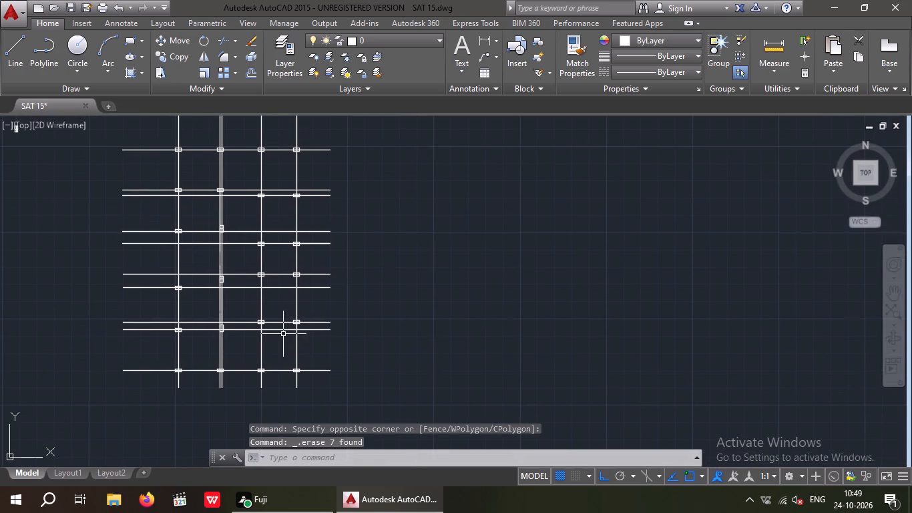
key(ctrl+s)
key(ctrl+s)
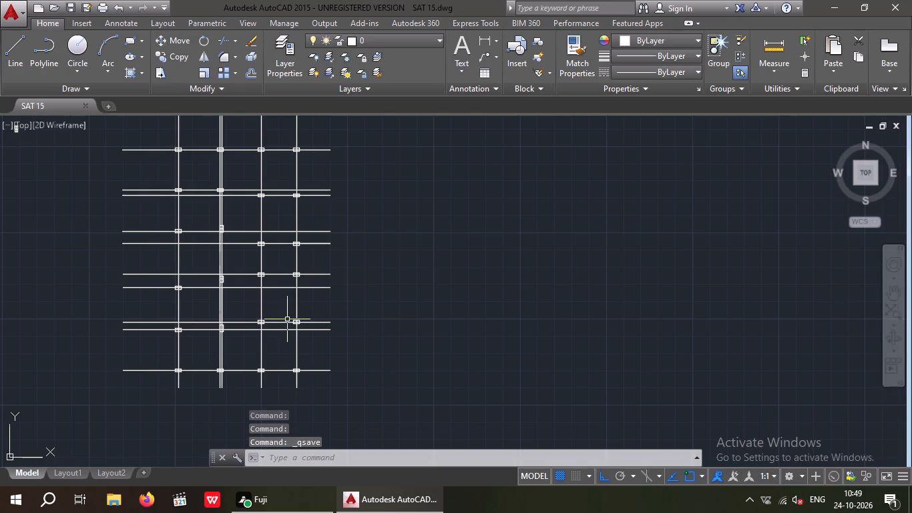
Draw a vertical line just west of the westernmost column grid line, extending past the northernmost and southernmost horizontal grid lines.
middle_drag(280, 326, 308, 390)
scroll(283, 371, down, 1)
middle_drag(280, 335, 302, 285)
click(13, 39)
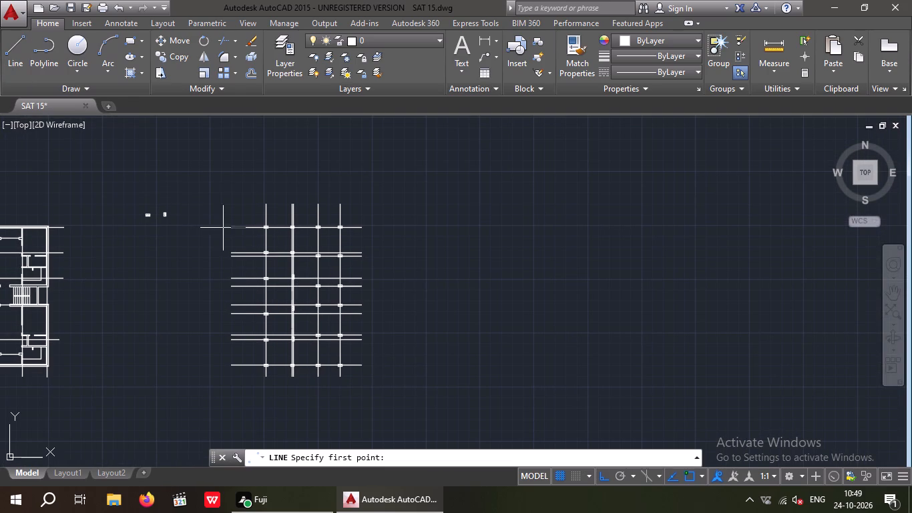
scroll(256, 224, up, 2)
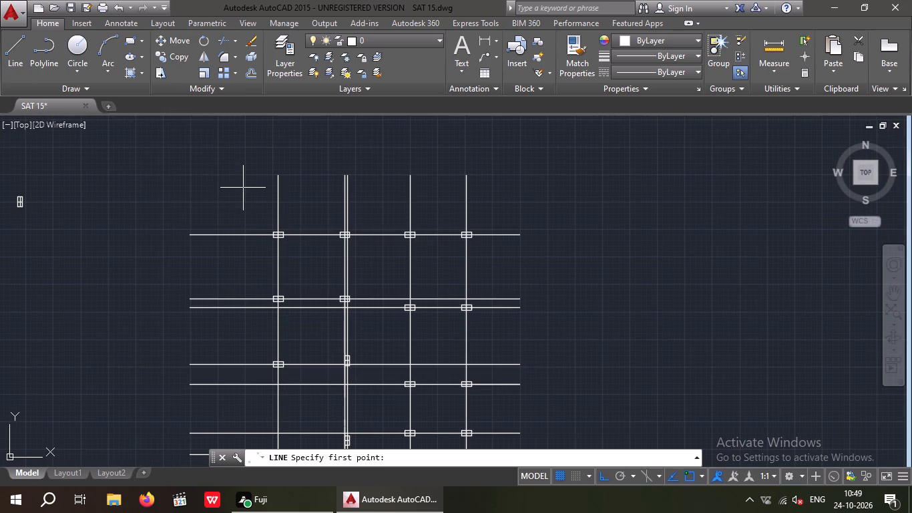
click(243, 176)
middle_drag(205, 349, 230, 252)
middle_drag(236, 338, 260, 234)
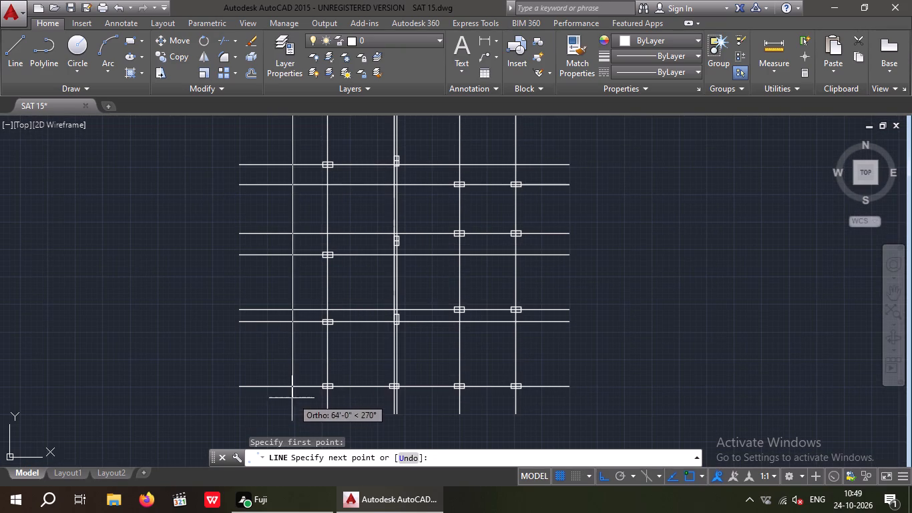
middle_drag(291, 397, 294, 336)
click(294, 355)
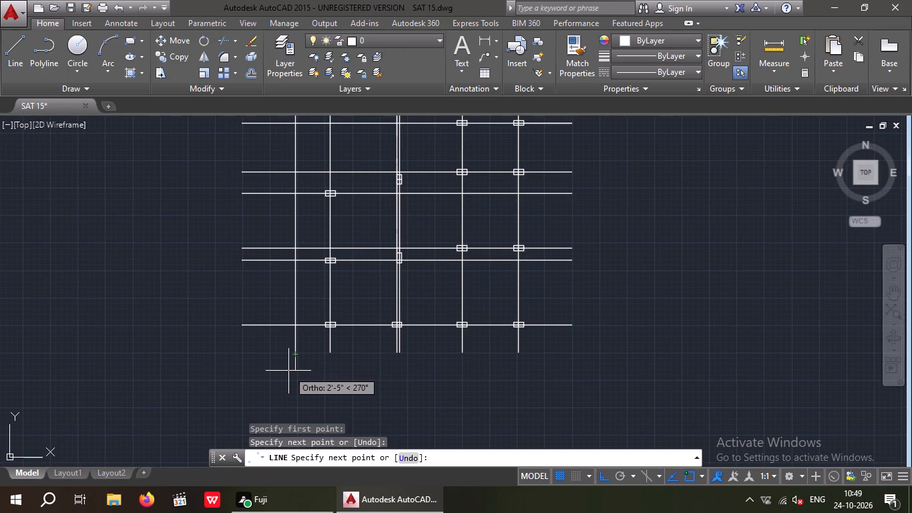
key(space)
scroll(315, 379, down, 1)
middle_drag(307, 380, 144, 456)
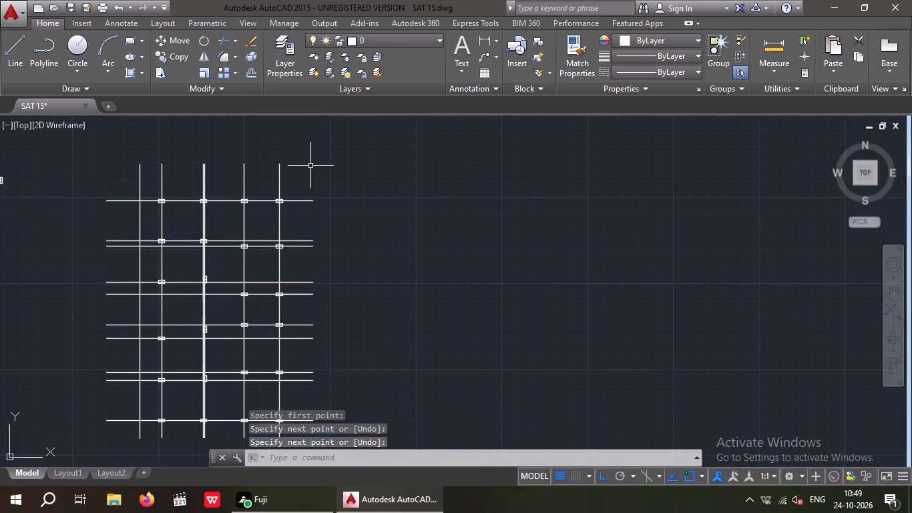
Draw a vertical line just east of the easternmost column grid line, extending past the northernmost and southernmost horizontal grid lines.
key(space)
scroll(303, 174, up, 2)
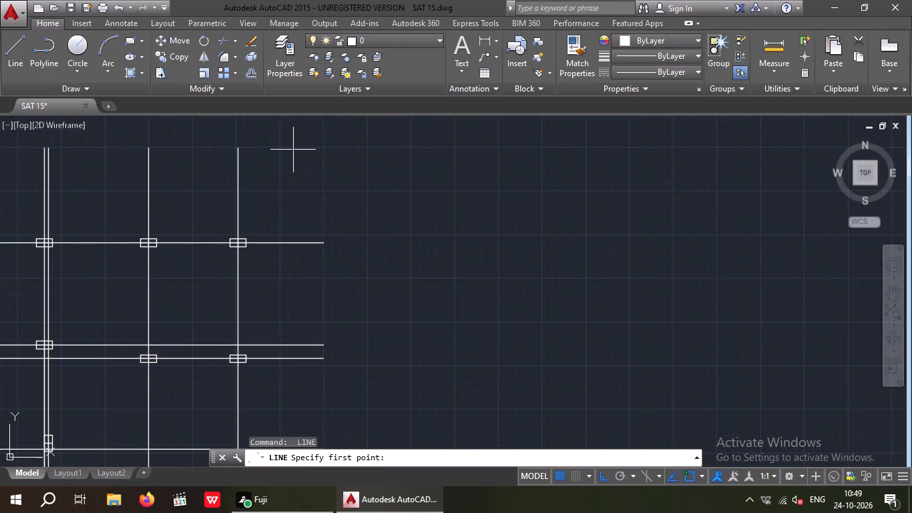
click(298, 148)
middle_drag(296, 297, 323, 134)
scroll(323, 133, up, 1)
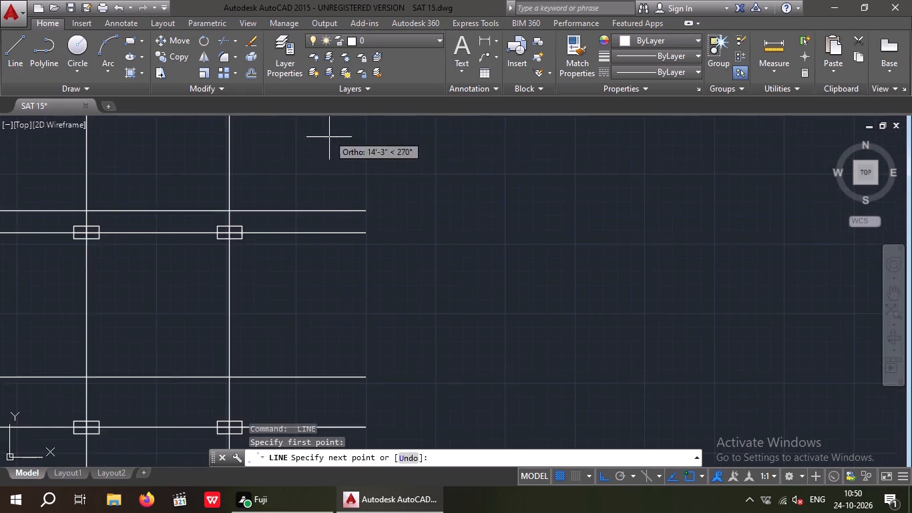
scroll(322, 184, down, 2)
middle_drag(329, 318, 389, 112)
click(372, 347)
key(space)
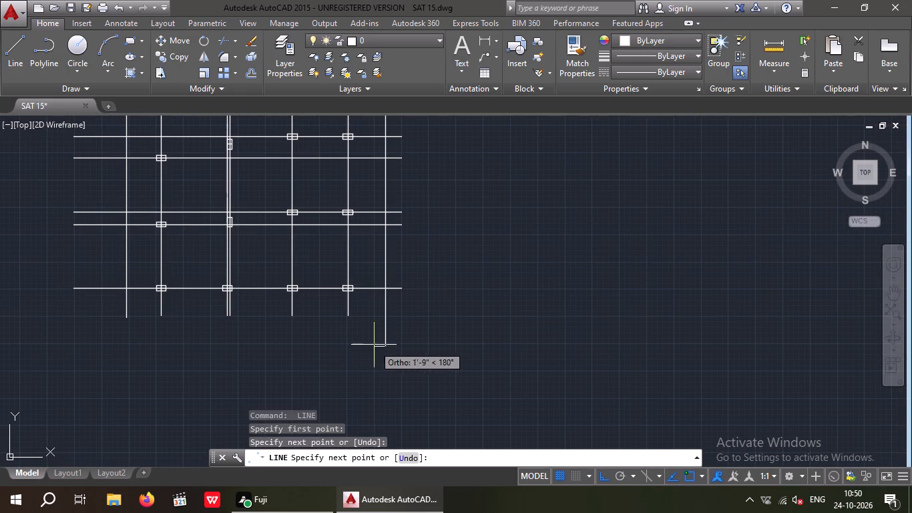
middle_drag(463, 301, 391, 465)
key(Escape)
key(Escape)
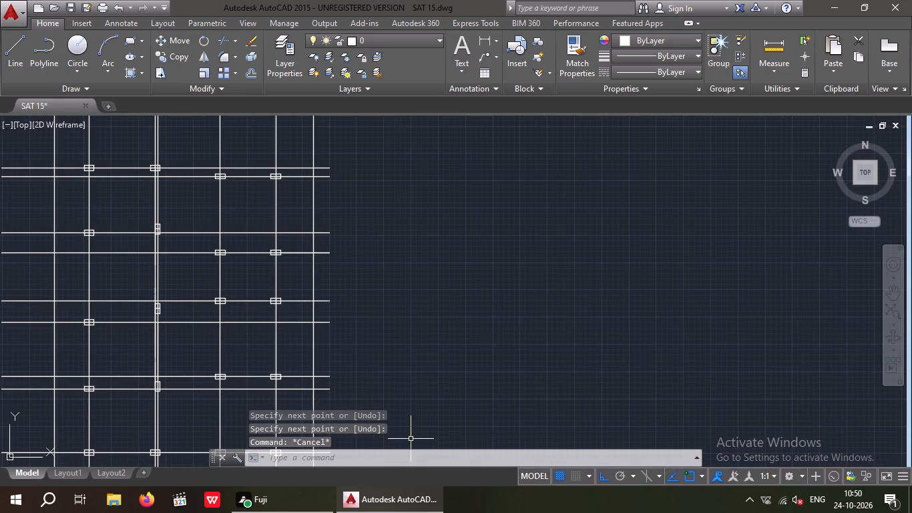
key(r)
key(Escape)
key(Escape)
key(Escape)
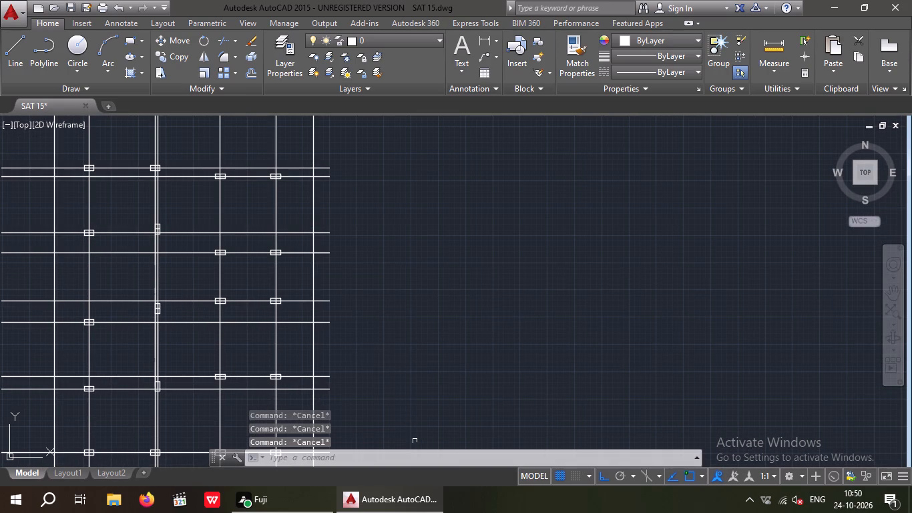
Trim the eastern ends of all horizontal grid lines back to the added vertical line on the east side.
key(t)
key(r)
key(space)
key(space)
scroll(364, 320, down, 2)
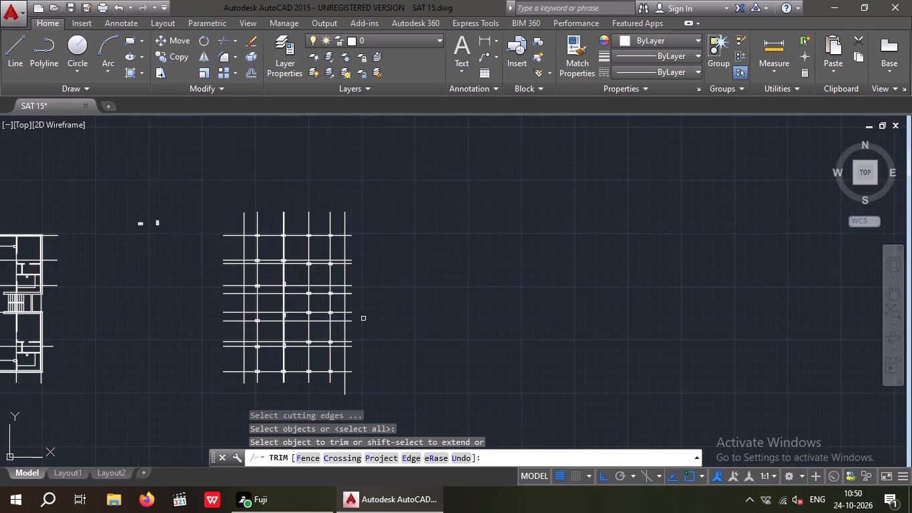
scroll(354, 256, up, 2)
drag(363, 307, 343, 279)
click(335, 185)
scroll(345, 184, down, 1)
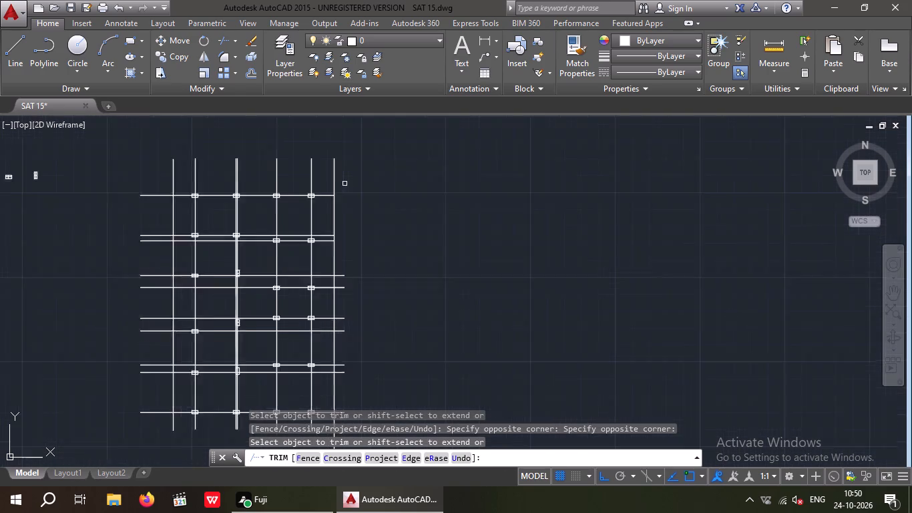
scroll(345, 184, down, 1)
scroll(342, 344, up, 1)
drag(359, 325, 347, 316)
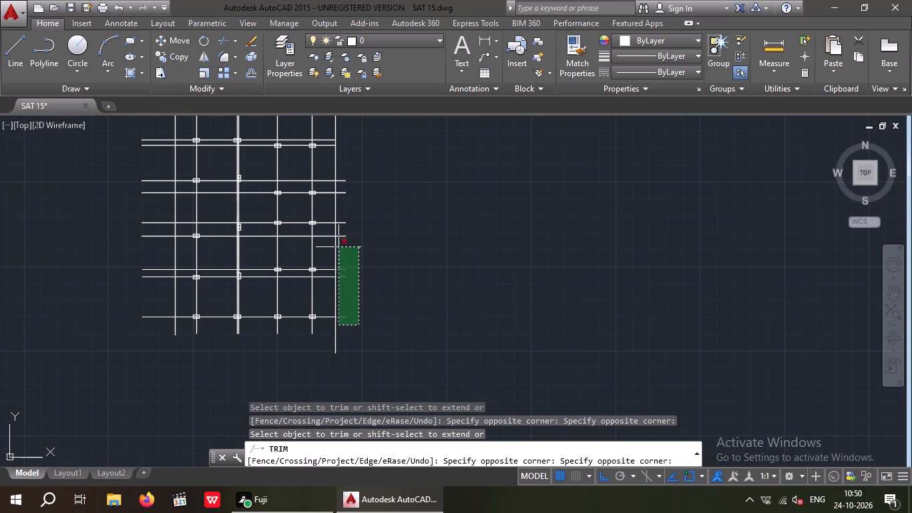
click(340, 173)
scroll(349, 198, down, 1)
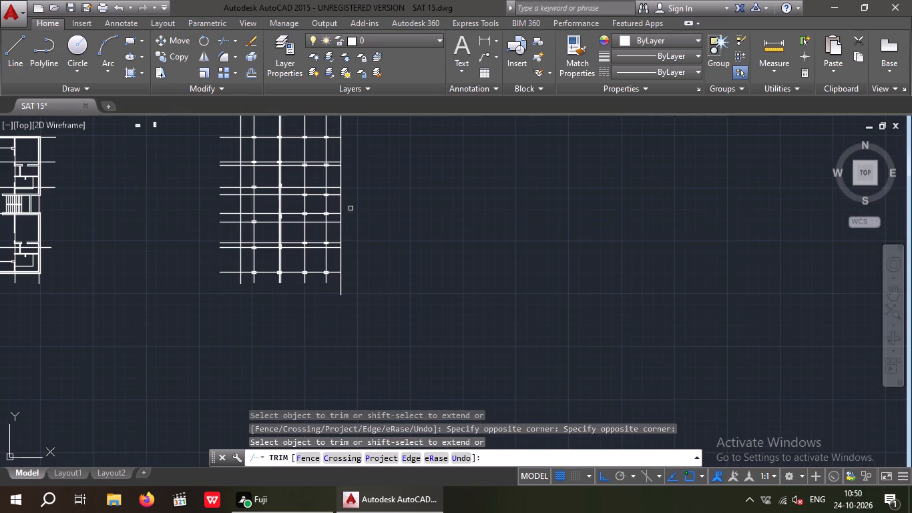
scroll(220, 256, down, 1)
Trim the western ends of all horizontal grid lines back to the added vertical line on the west side.
middle_drag(222, 264, 285, 349)
scroll(294, 369, up, 2)
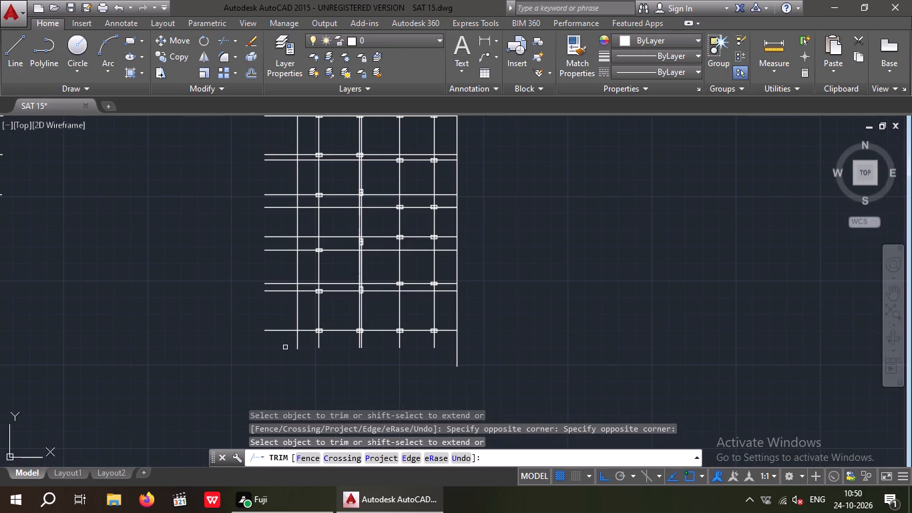
drag(285, 347, 278, 333)
middle_drag(272, 166, 274, 247)
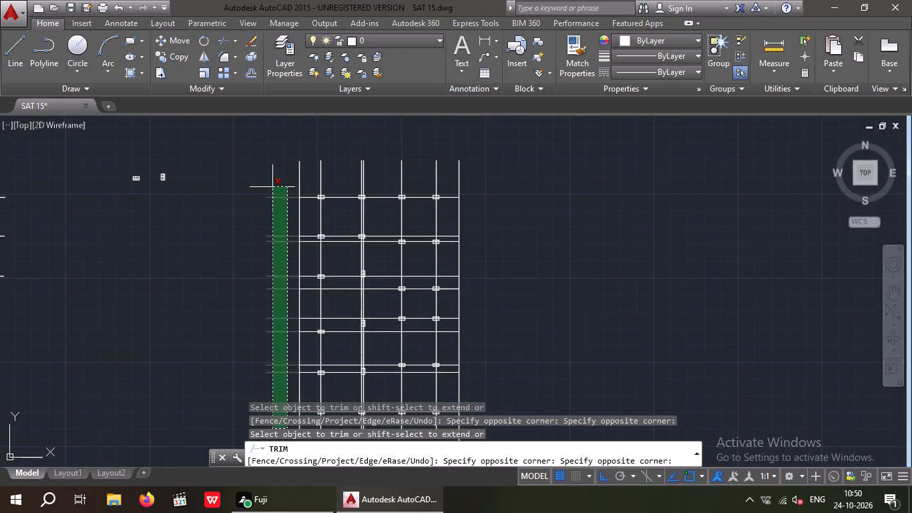
click(272, 187)
key(Escape)
key(Escape)
Erase the two added vertical boundary lines west and east of the column grid.
scroll(306, 163, up, 2)
drag(306, 157, 249, 212)
click(248, 212)
key(Delete)
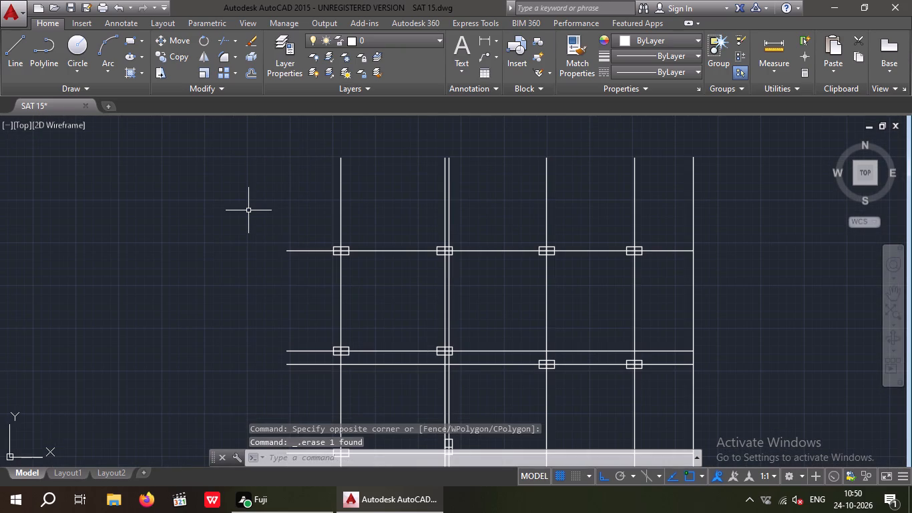
scroll(248, 210, down, 2)
middle_drag(224, 225, 93, 201)
scroll(402, 168, up, 2)
drag(427, 148, 345, 218)
click(344, 219)
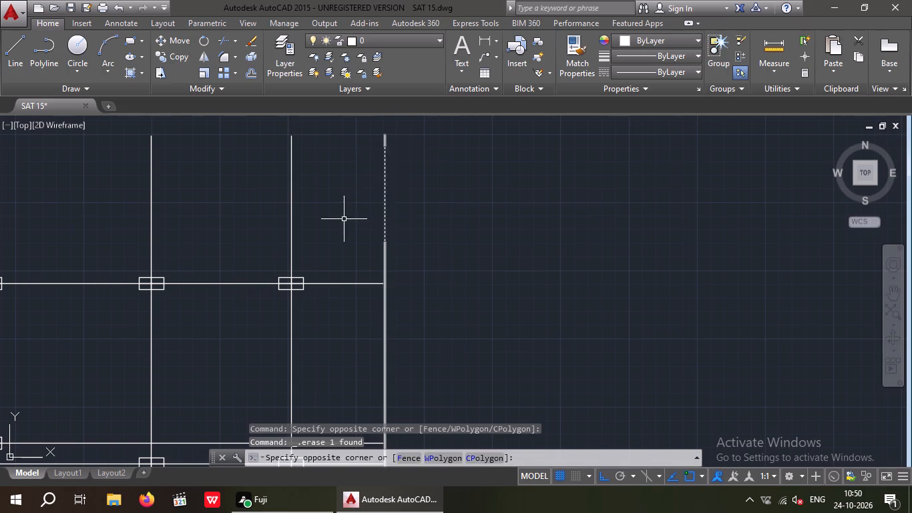
key(Delete)
scroll(389, 203, down, 4)
middle_drag(439, 254, 434, 283)
key(Escape)
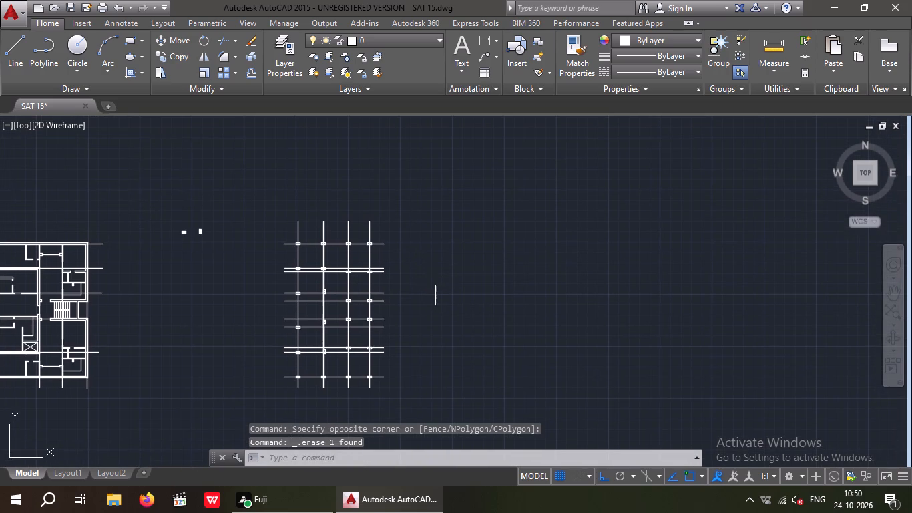
key(Escape)
Draw a horizontal line across all vertical grid lines, between the northernmost horizontal grid line and their northern ends.
key(l)
key(space)
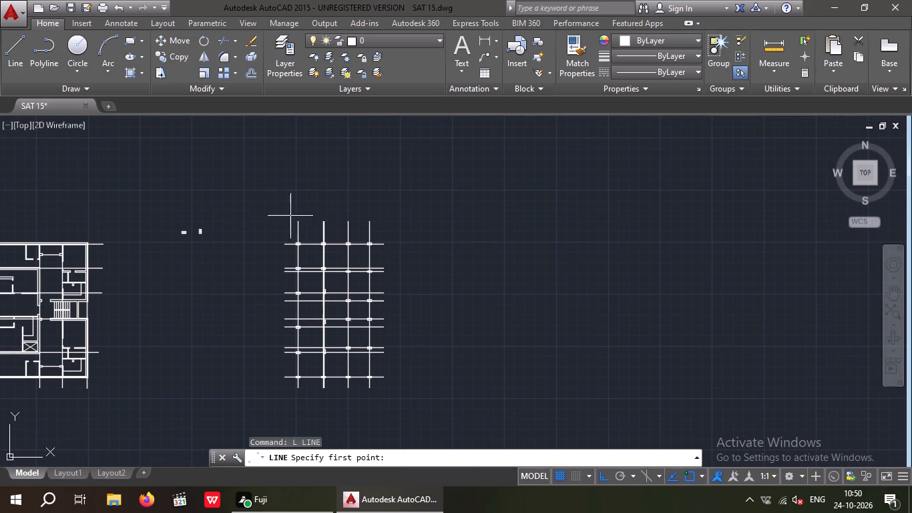
scroll(290, 217, up, 3)
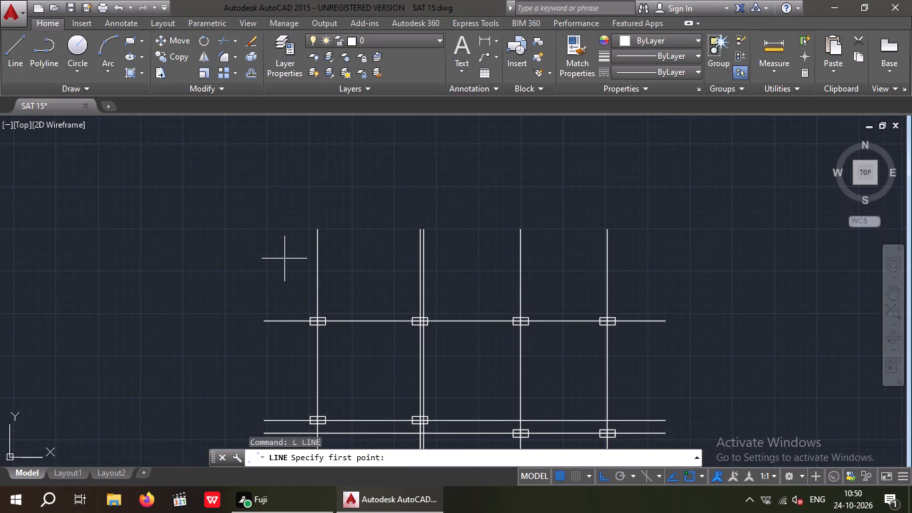
drag(278, 272, 290, 275)
click(638, 267)
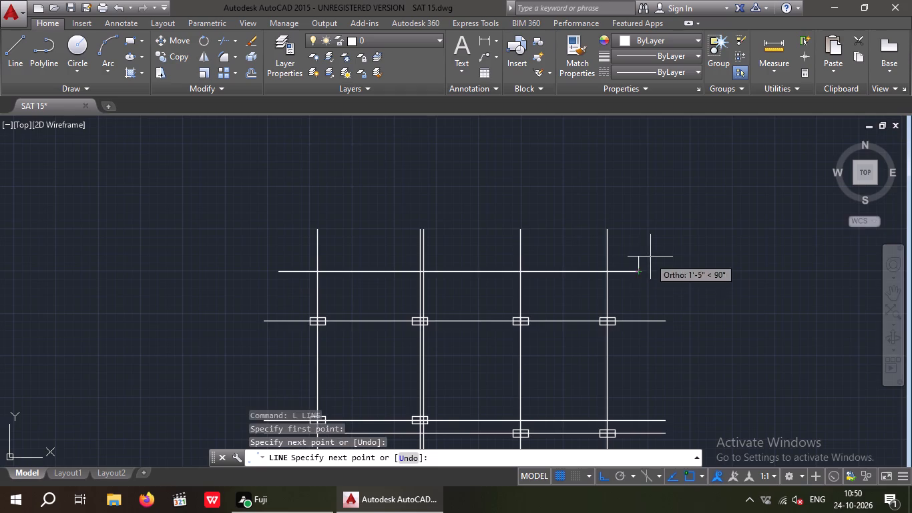
scroll(653, 251, down, 4)
key(space)
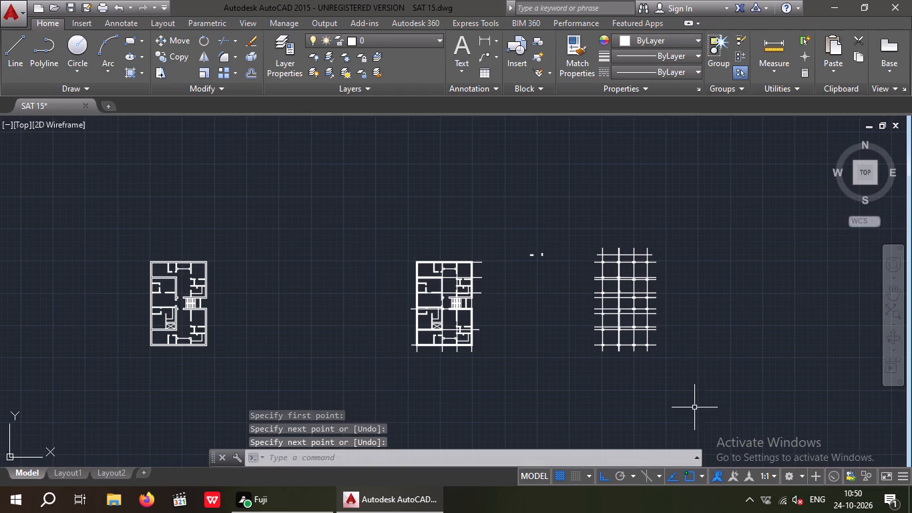
key(Escape)
key(Escape)
Trim the northern ends of all vertical grid lines back to the added horizontal line.
text(TR)
key(space)
key(space)
scroll(615, 246, up, 4)
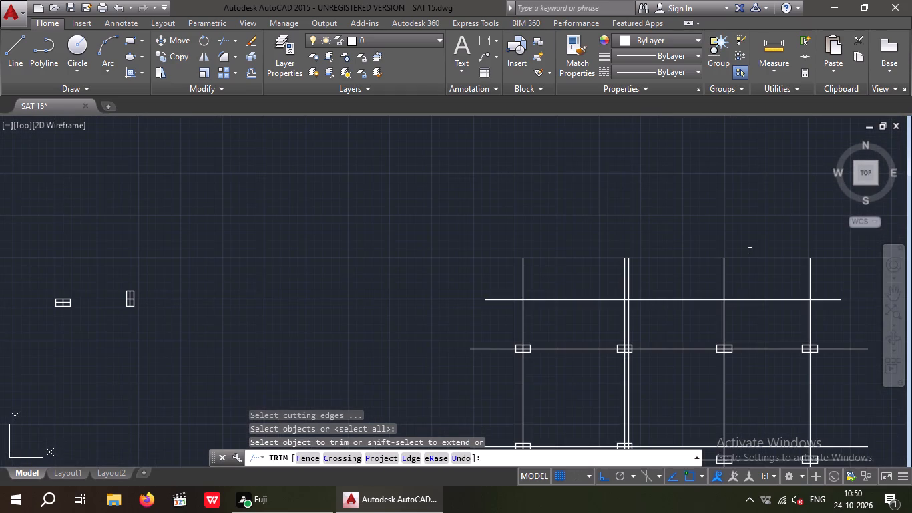
middle_drag(743, 252, 534, 242)
drag(652, 226, 602, 248)
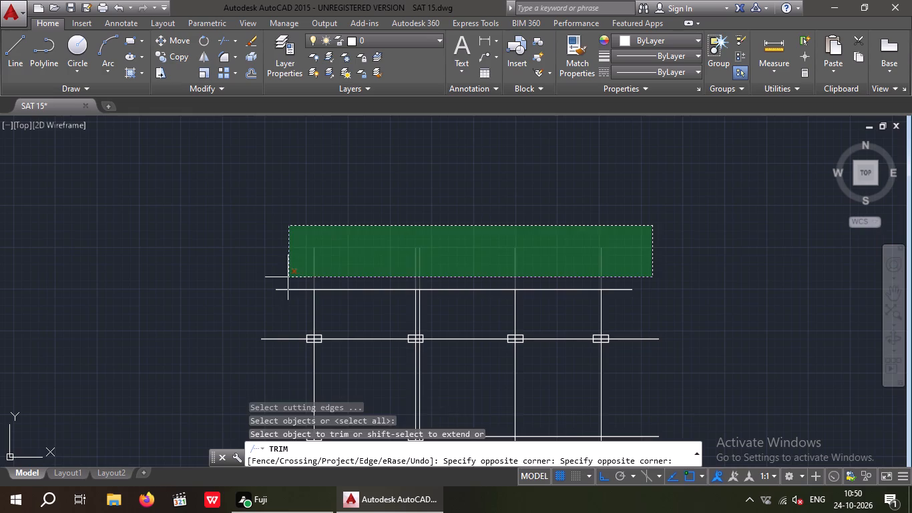
click(288, 277)
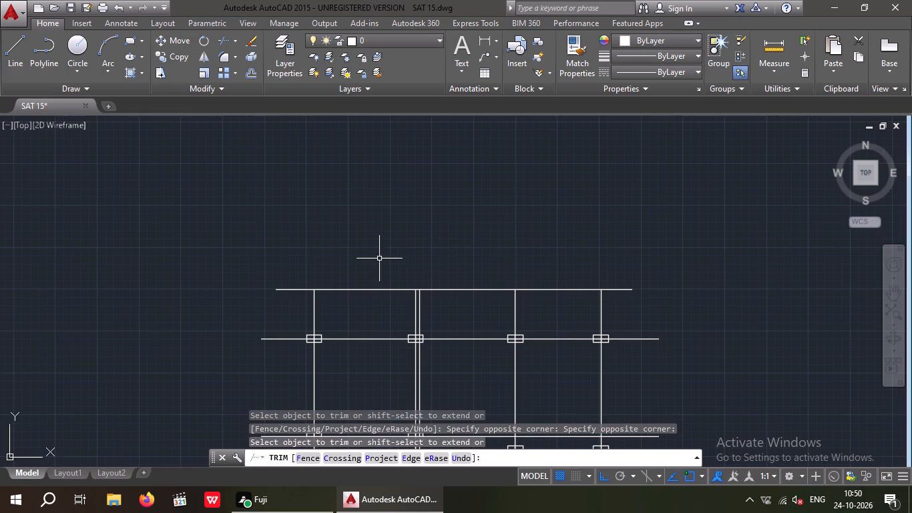
key(Escape)
key(Escape)
Erase the added horizontal boundary line north of the column grid.
drag(382, 309, 353, 269)
click(345, 241)
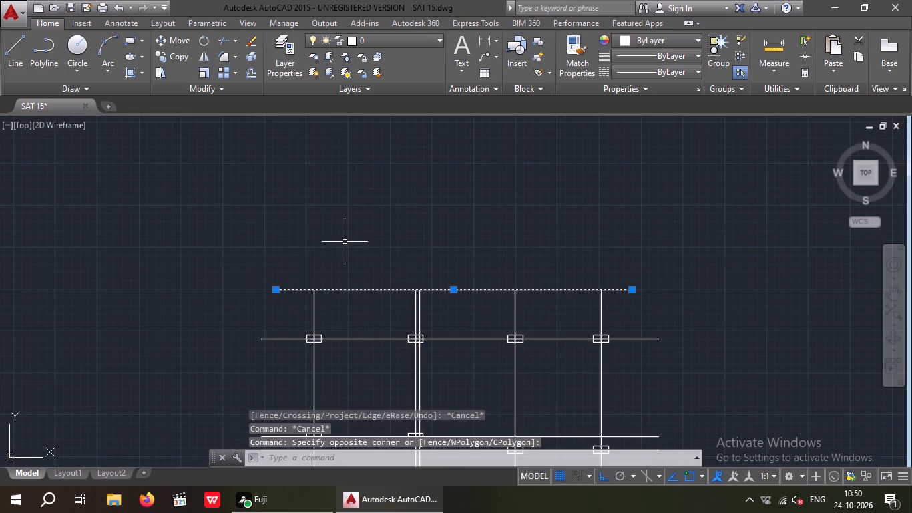
key(Delete)
Trim the western horizontal and southern vertical grid segments inside the northernmost row's two western columns, including the second column's whole eastern vertical segment.
scroll(345, 242, down, 2)
middle_drag(353, 306, 313, 297)
scroll(288, 267, up, 2)
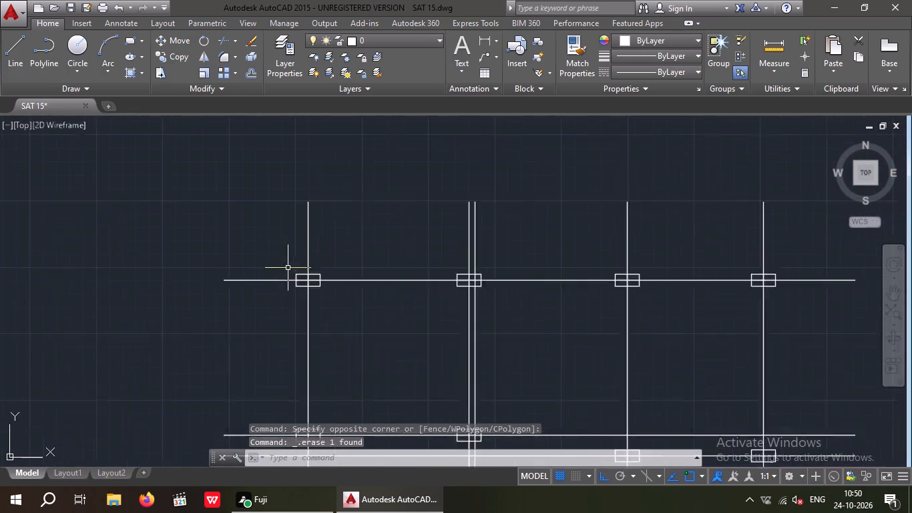
scroll(288, 268, up, 2)
key(Escape)
key(Escape)
key(Escape)
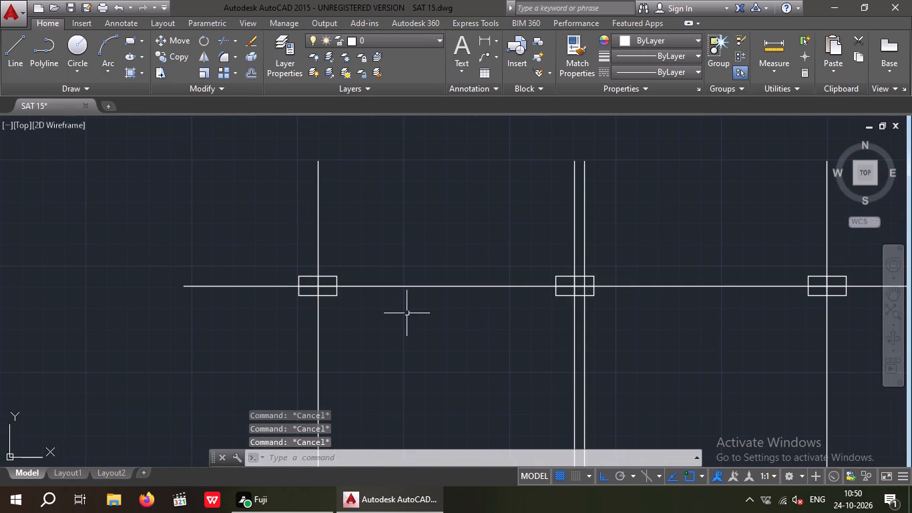
key(t)
key(r)
key(space)
key(space)
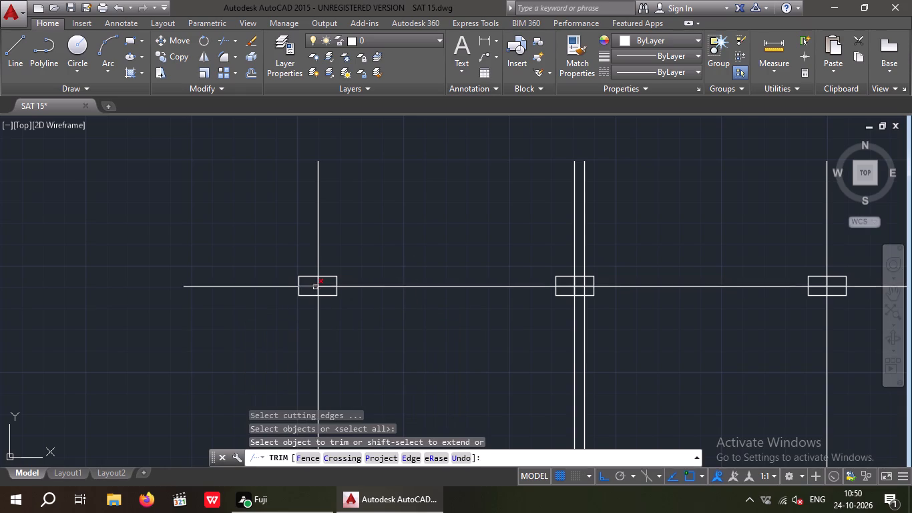
scroll(316, 292, up, 4)
drag(330, 297, 313, 285)
click(280, 237)
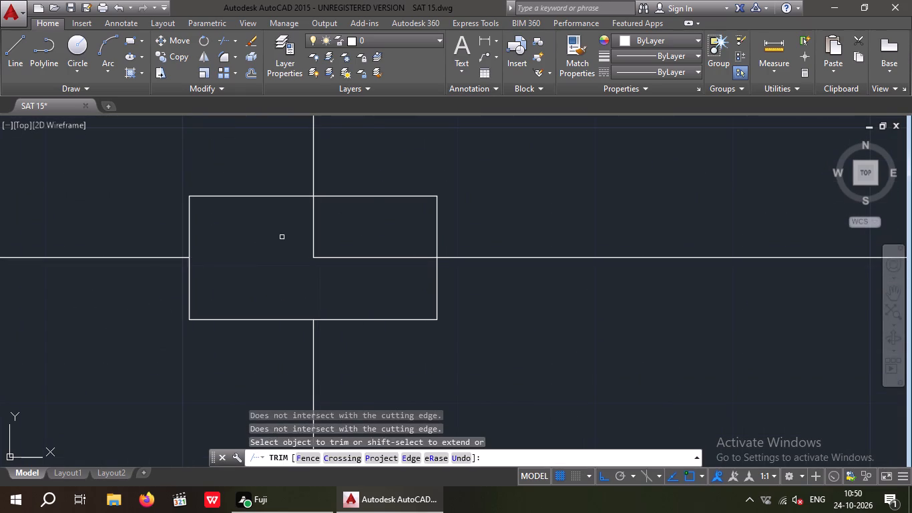
scroll(288, 234, down, 4)
middle_drag(406, 287, 290, 282)
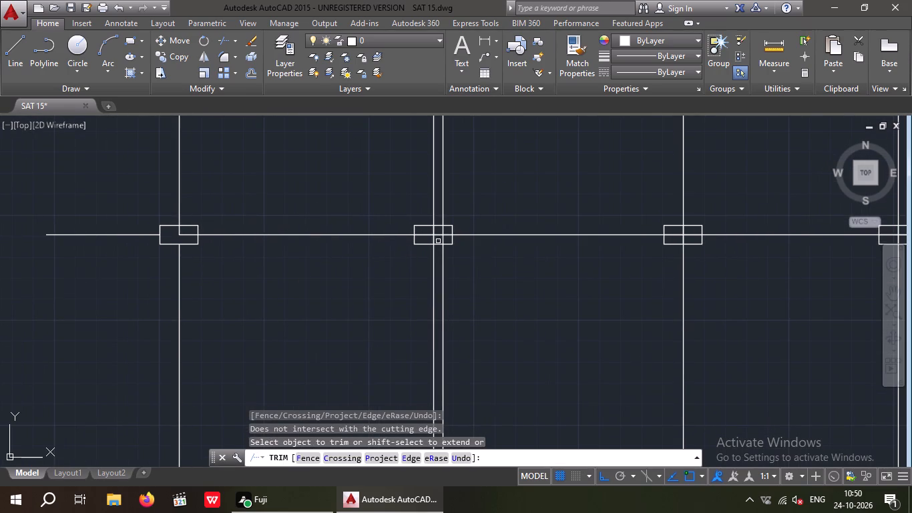
scroll(438, 235, up, 4)
drag(470, 246, 457, 250)
click(373, 216)
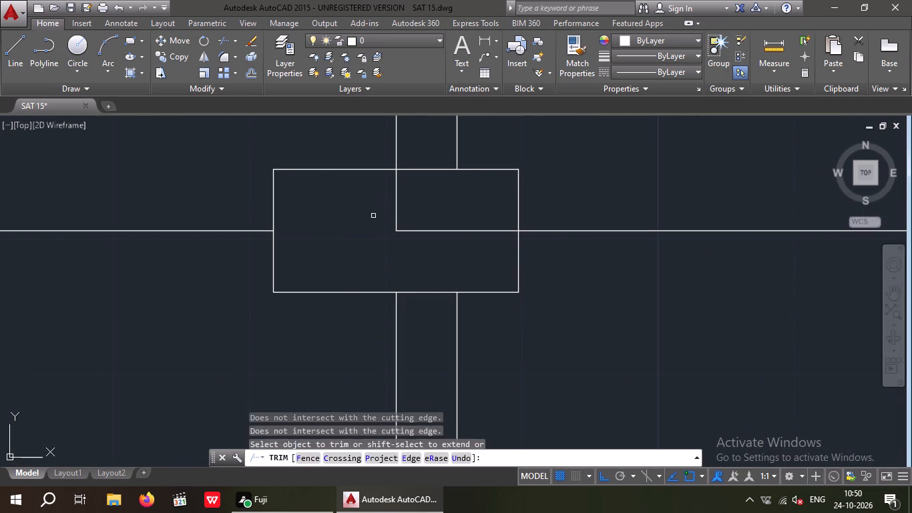
Trim the western horizontal and southern vertical grid line segments inside the two eastern columns of the northernmost row.
scroll(393, 209, down, 4)
middle_drag(458, 250, 210, 267)
scroll(380, 228, up, 2)
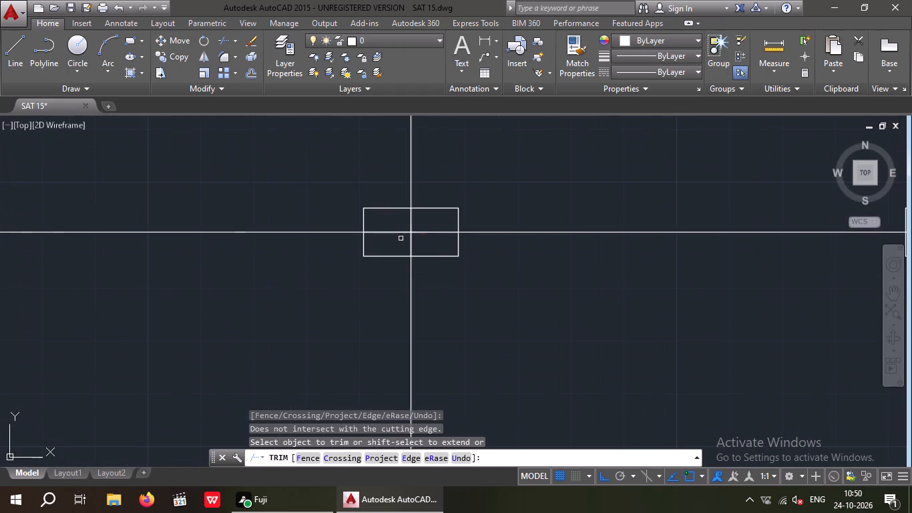
drag(436, 245, 412, 236)
click(399, 224)
scroll(399, 224, down, 3)
scroll(538, 225, up, 3)
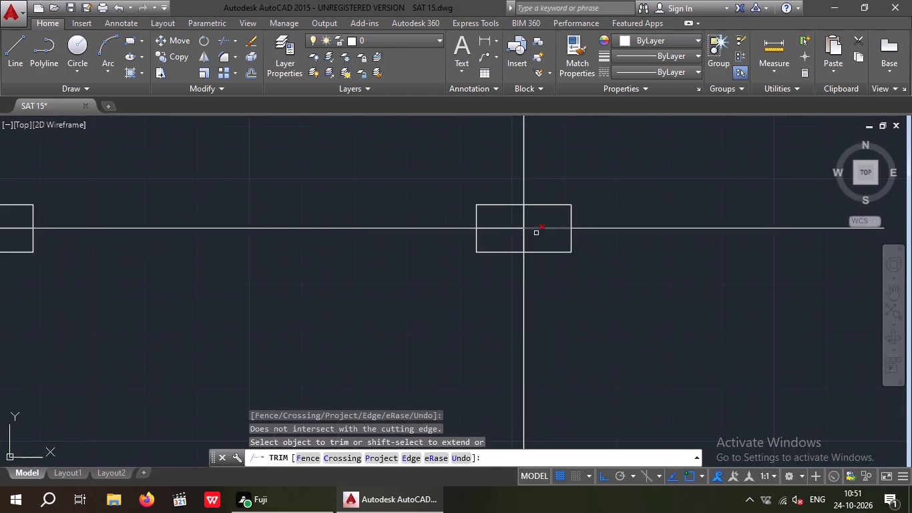
drag(536, 241, 515, 228)
click(503, 214)
Trim the western horizontal and southern vertical grid segments inside the second row's two western columns, including the second column's eastern vertical segment below the centre.
scroll(514, 214, down, 4)
middle_drag(455, 282, 561, 235)
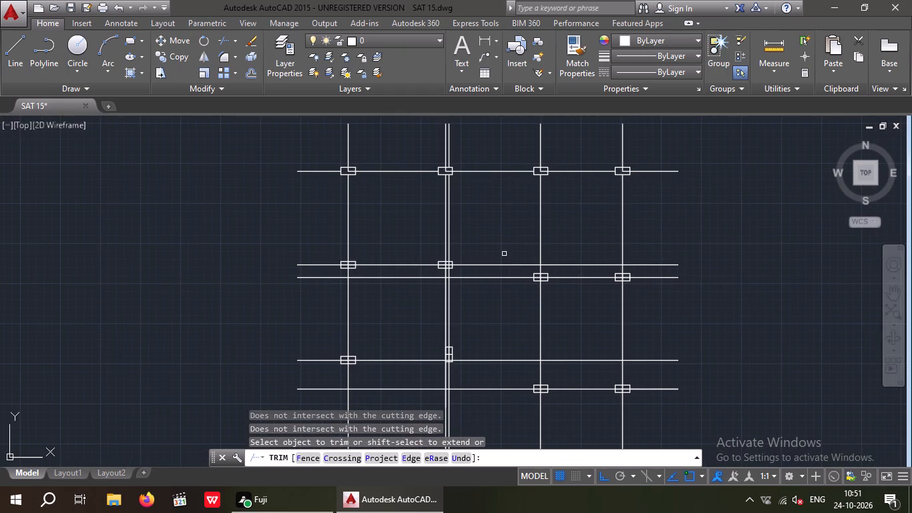
scroll(335, 265, up, 6)
drag(432, 278, 368, 246)
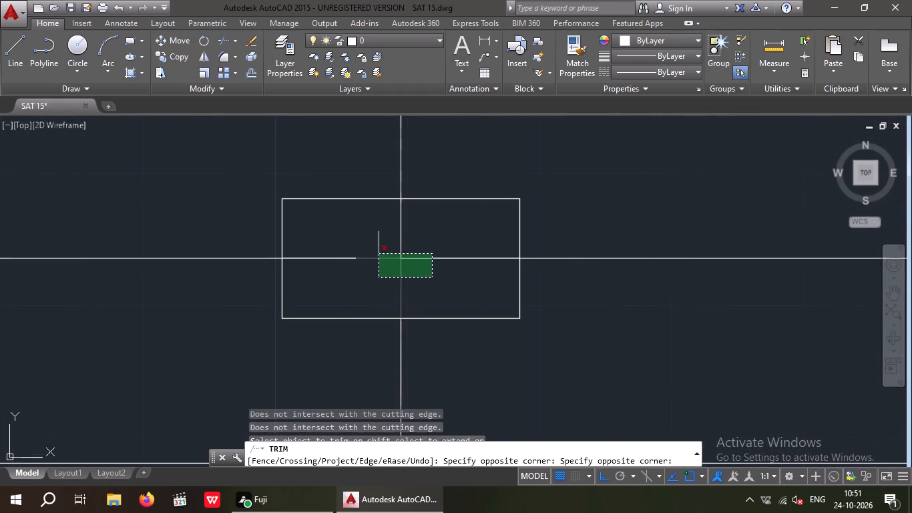
drag(368, 246, 373, 250)
click(360, 235)
scroll(371, 240, down, 3)
middle_drag(457, 273, 226, 278)
scroll(281, 271, down, 2)
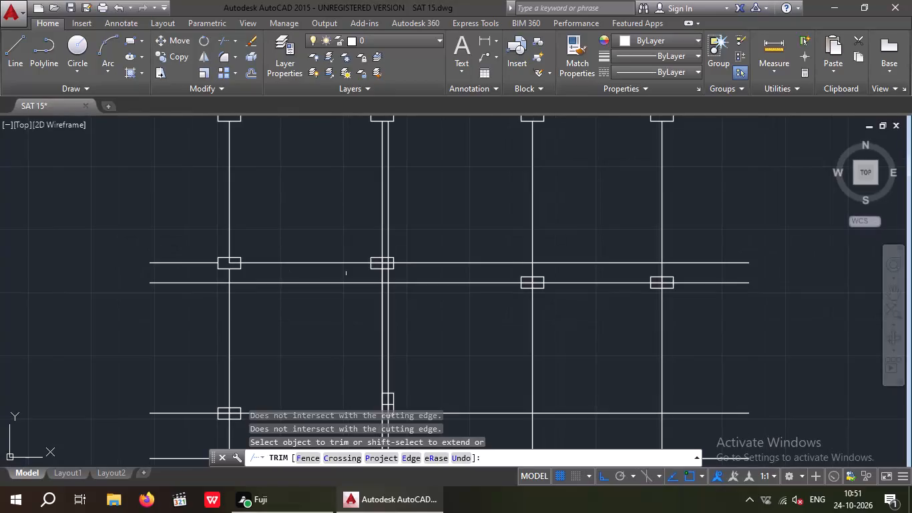
scroll(390, 265, up, 5)
drag(381, 270, 371, 265)
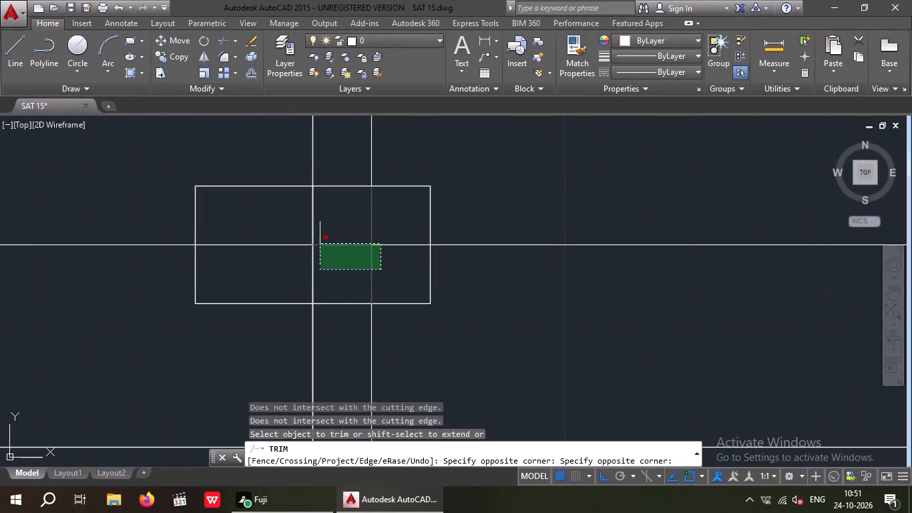
click(280, 223)
scroll(321, 224, down, 4)
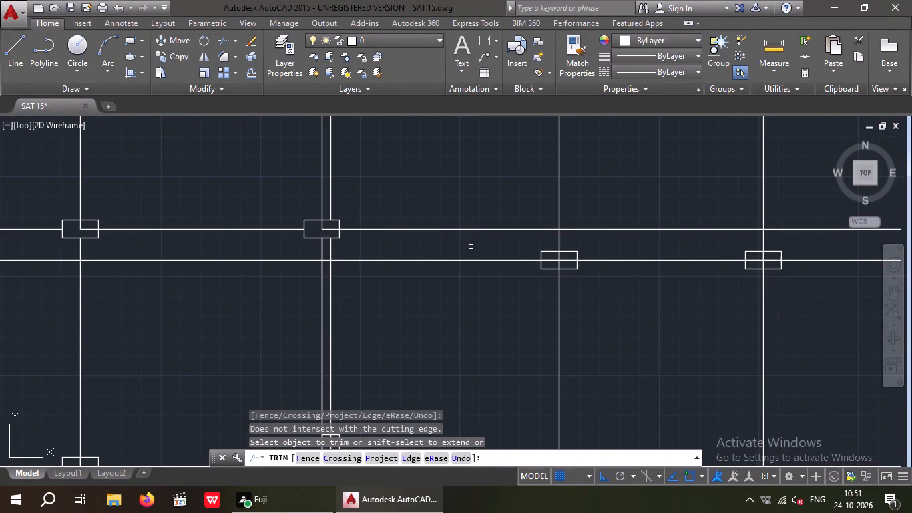
Trim the western horizontal and southern vertical grid segments inside the two eastern columns of the second row.
middle_drag(468, 246, 302, 243)
scroll(399, 263, up, 3)
drag(394, 256, 349, 252)
drag(316, 217, 318, 225)
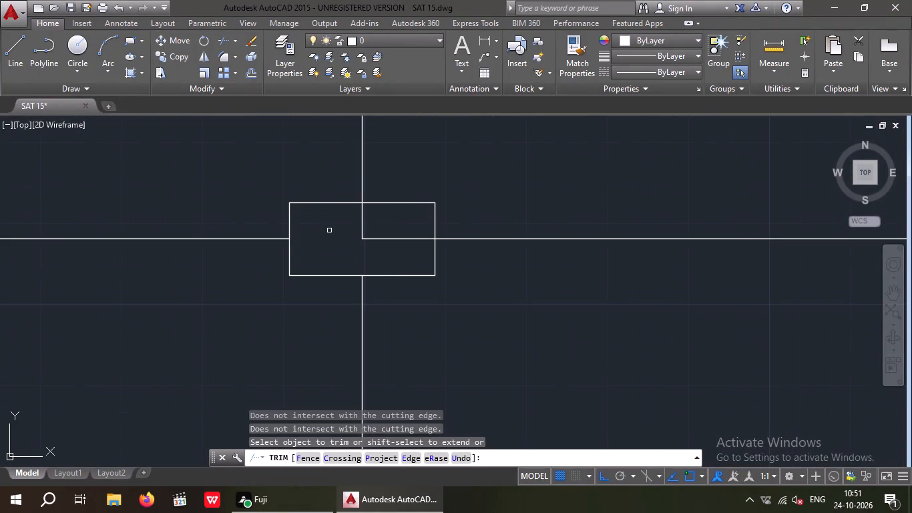
scroll(334, 233, down, 4)
scroll(465, 240, up, 6)
drag(508, 256, 459, 238)
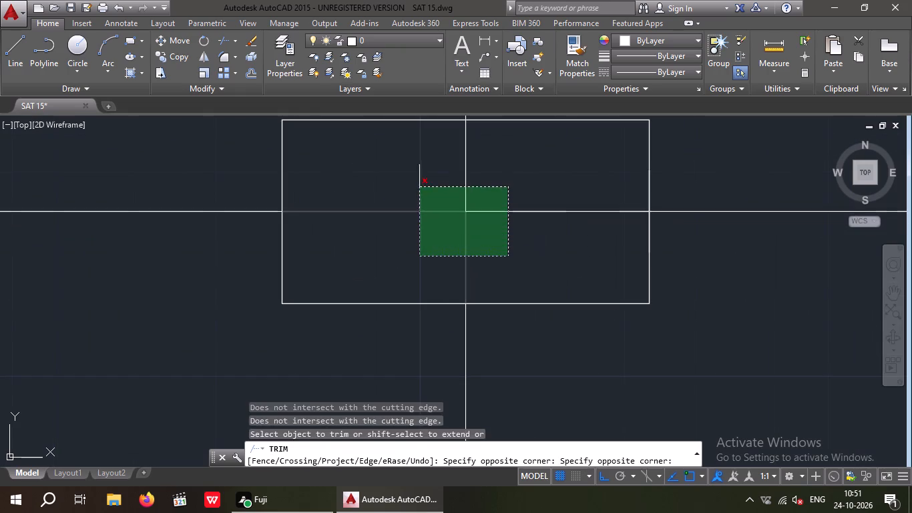
click(419, 184)
Trim the western horizontal and southern vertical segments inside the third row's two western columns, in the second column only down to the grid line.
scroll(431, 183, down, 5)
middle_drag(366, 267, 475, 266)
scroll(467, 266, down, 3)
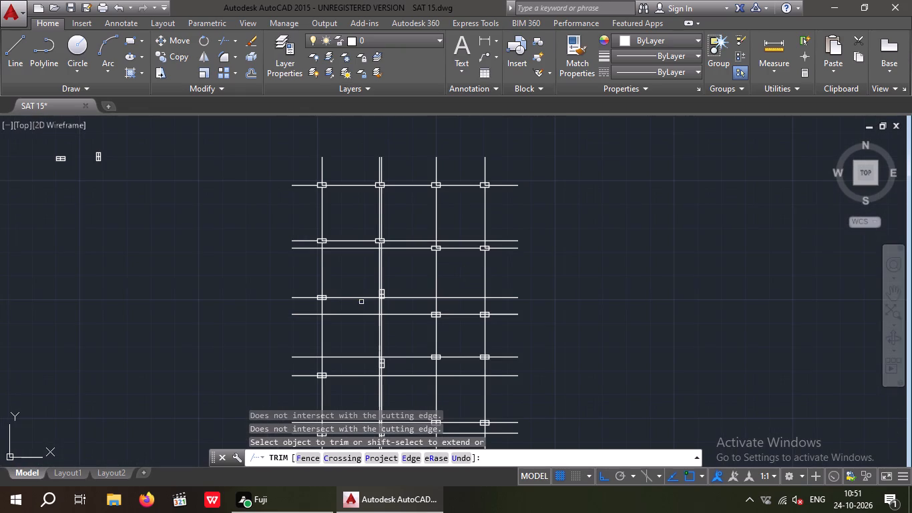
scroll(317, 299, up, 8)
drag(346, 354, 300, 331)
click(258, 295)
scroll(303, 286, down, 4)
middle_drag(479, 309, 234, 287)
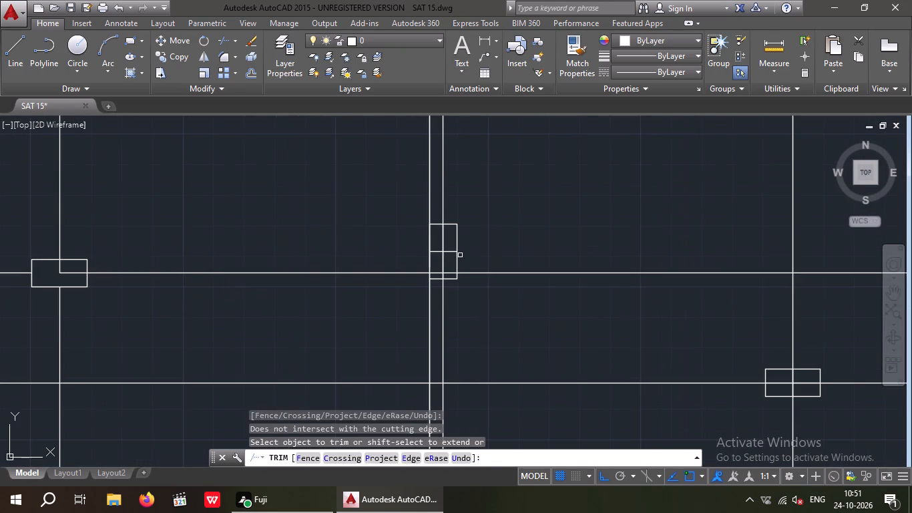
scroll(439, 254, up, 3)
drag(483, 268, 447, 256)
click(413, 184)
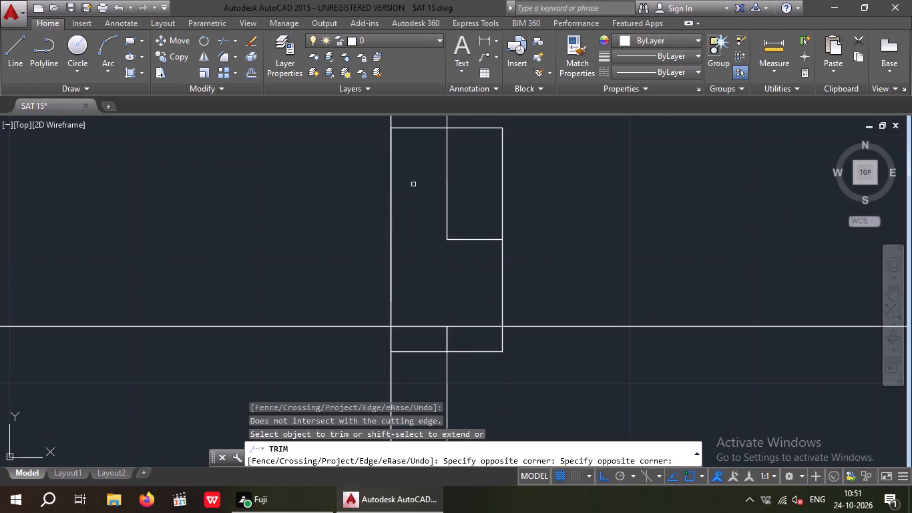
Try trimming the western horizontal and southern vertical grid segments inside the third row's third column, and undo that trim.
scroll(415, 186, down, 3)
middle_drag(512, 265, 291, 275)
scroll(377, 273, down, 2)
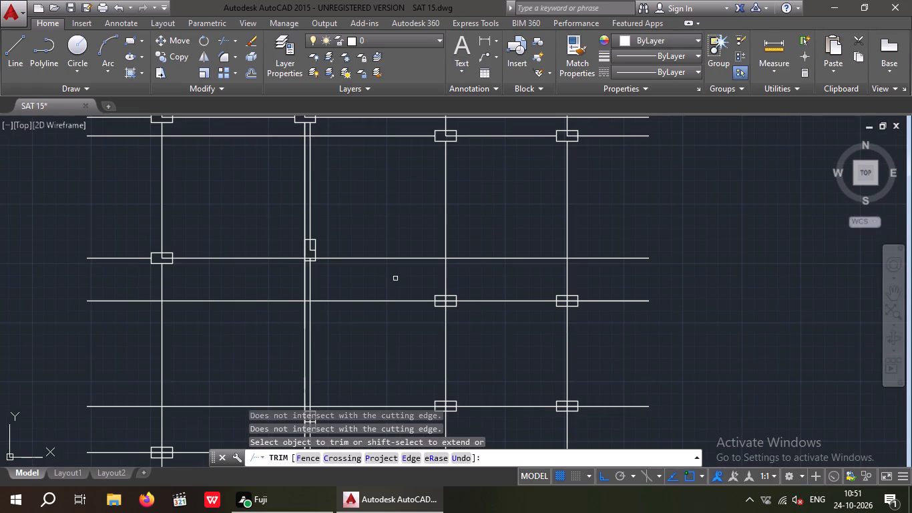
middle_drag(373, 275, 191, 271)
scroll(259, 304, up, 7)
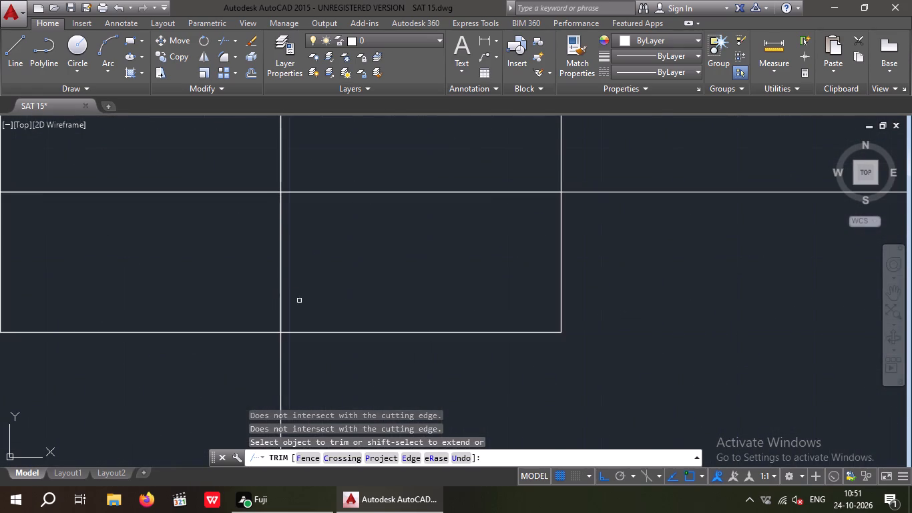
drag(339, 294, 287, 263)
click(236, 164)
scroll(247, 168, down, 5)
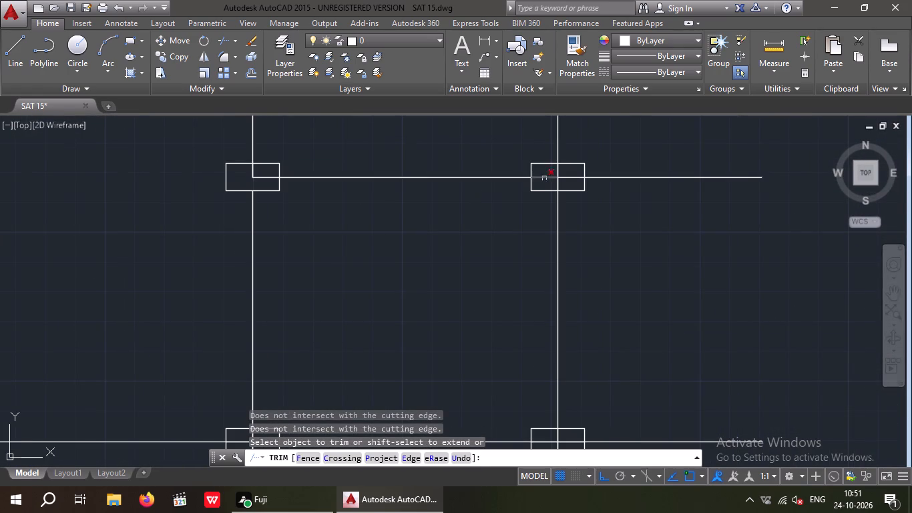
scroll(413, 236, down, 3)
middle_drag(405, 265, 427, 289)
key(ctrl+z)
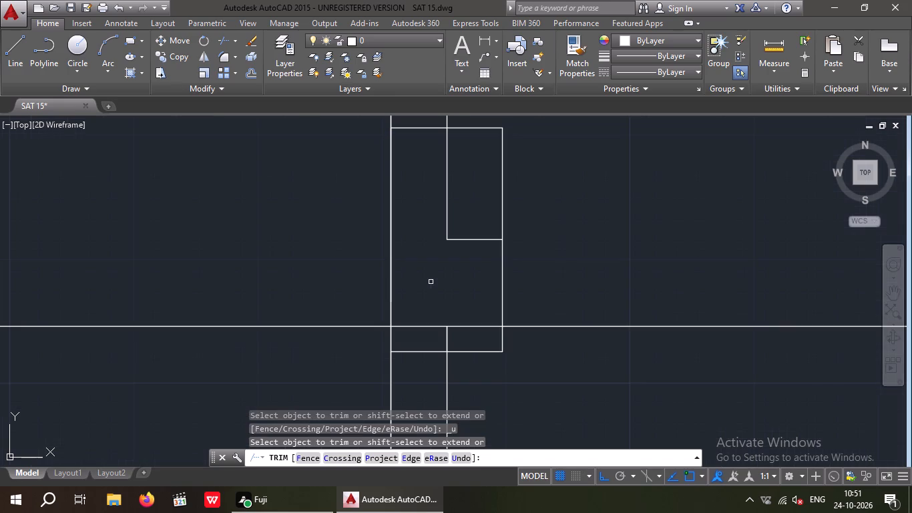
Trim the western horizontal and southern vertical grid segments inside the third row's third column.
scroll(425, 277, down, 4)
middle_drag(495, 308, 323, 261)
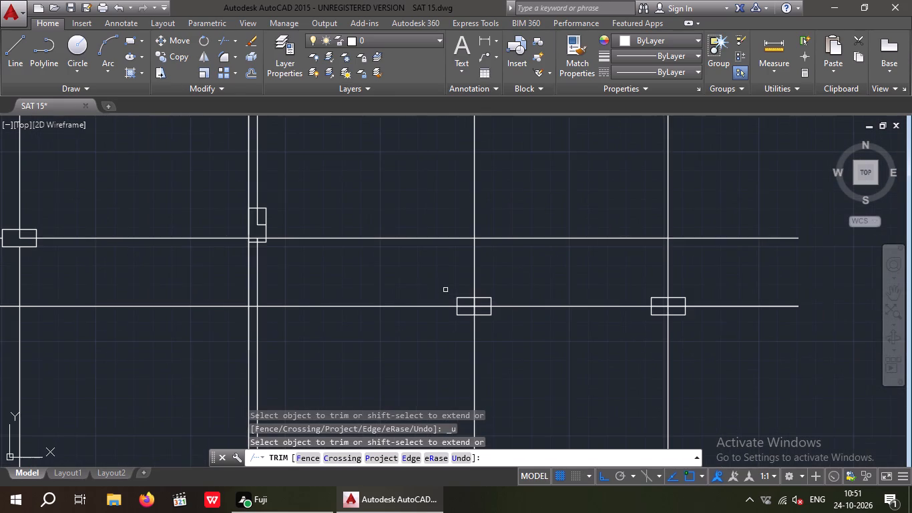
scroll(469, 307, up, 3)
drag(493, 317, 481, 308)
click(469, 289)
Trim the horizontal grid line where it crosses the lower part of the third row's second column.
scroll(482, 287, down, 4)
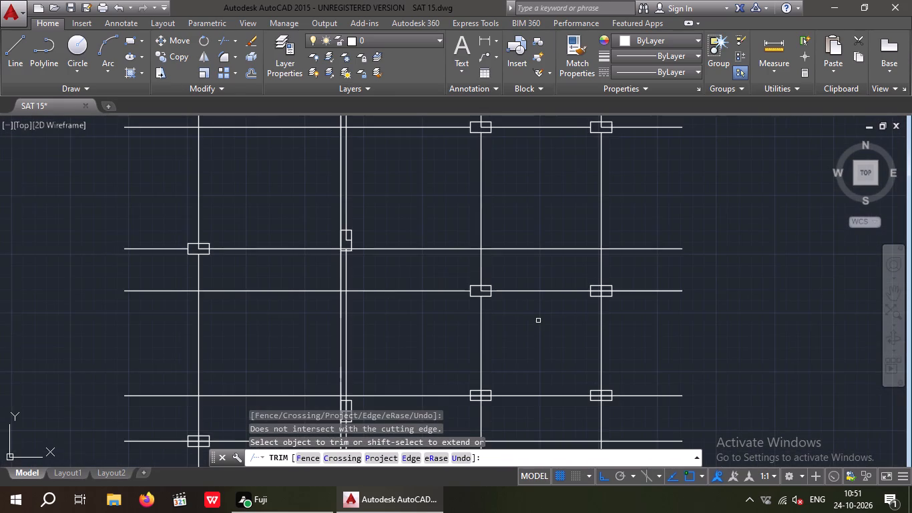
middle_drag(535, 321, 379, 309)
scroll(188, 232, up, 4)
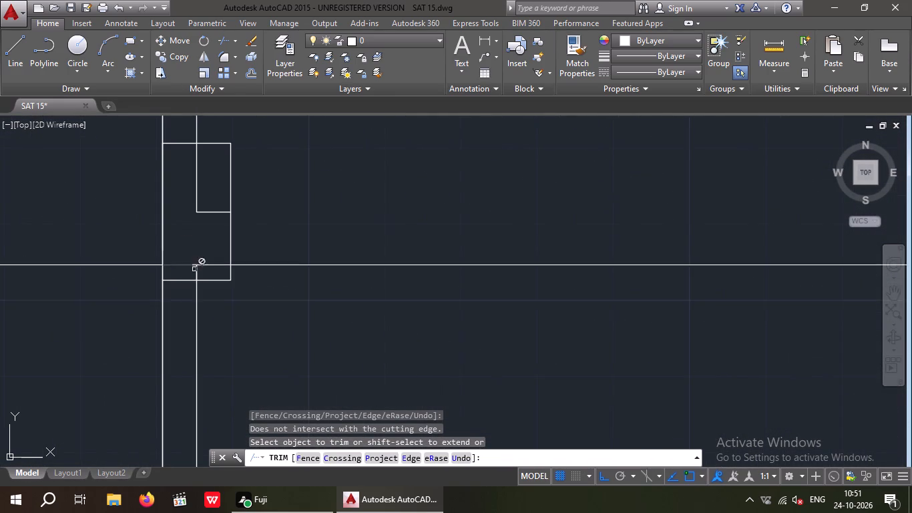
scroll(192, 273, up, 2)
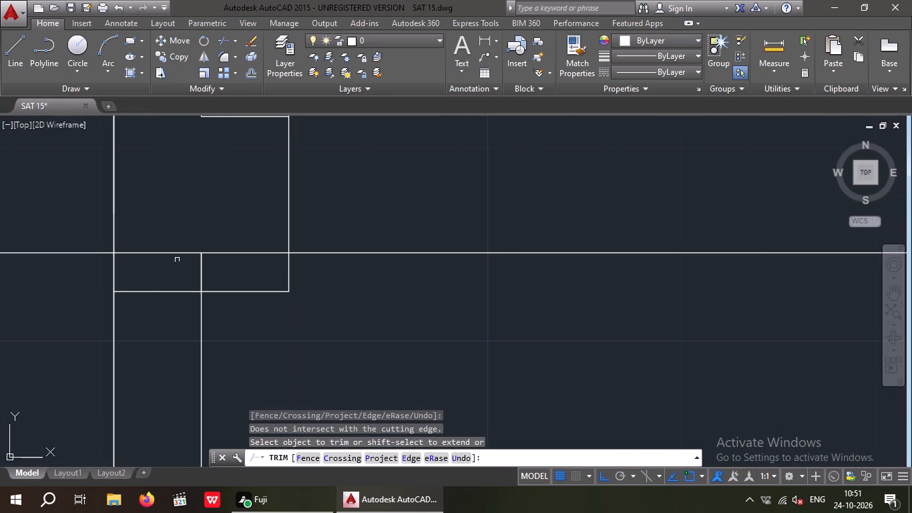
scroll(186, 248, down, 4)
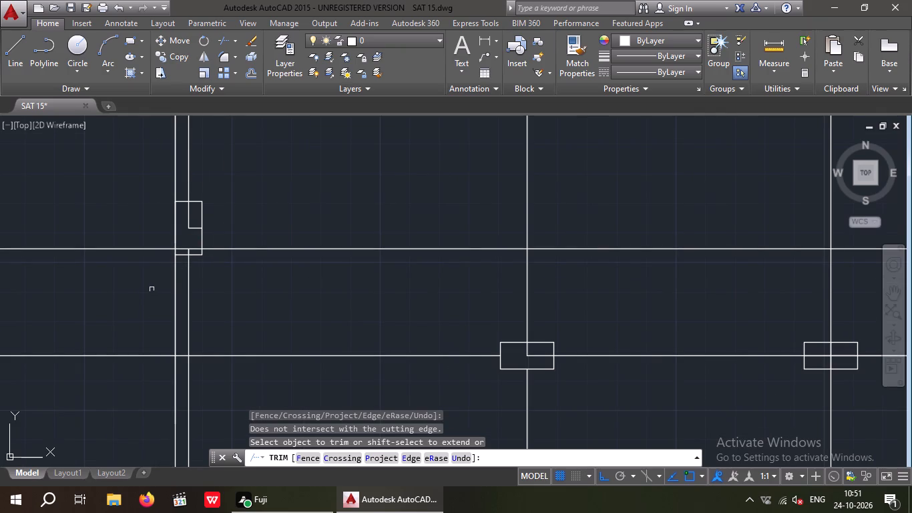
scroll(187, 252, up, 3)
drag(202, 243, 195, 238)
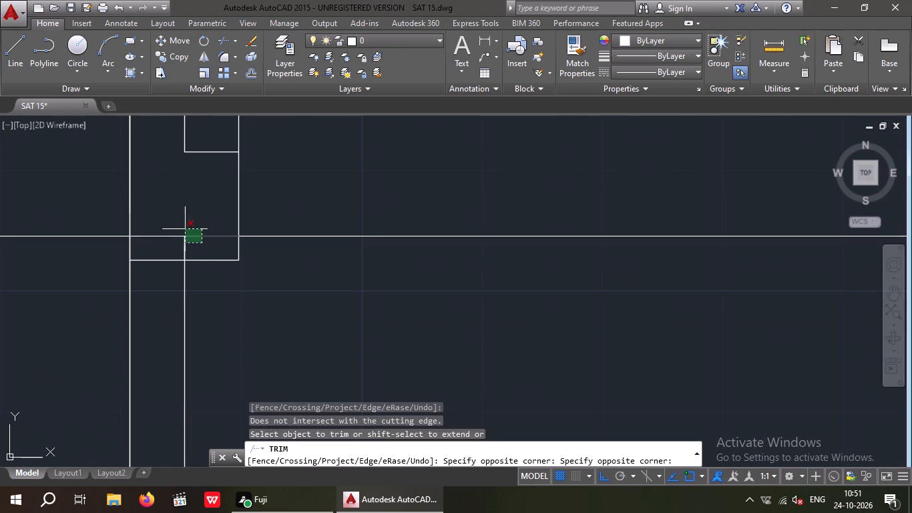
click(175, 224)
Trim both horizontal grid segments and the southern vertical segment inside the third row's easternmost column.
scroll(184, 206, down, 3)
middle_drag(225, 244, 160, 251)
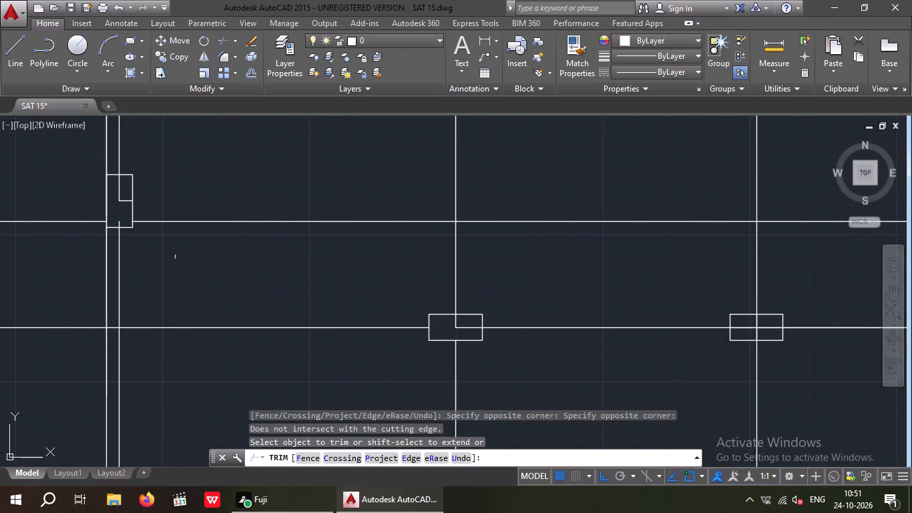
middle_drag(268, 280, 89, 256)
scroll(99, 256, down, 1)
scroll(417, 291, up, 4)
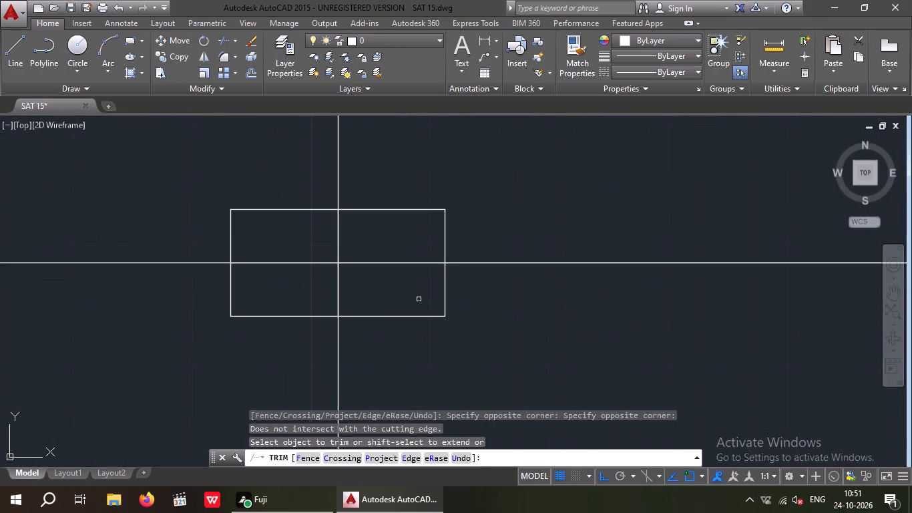
drag(384, 289, 349, 276)
click(306, 251)
scroll(330, 240, down, 4)
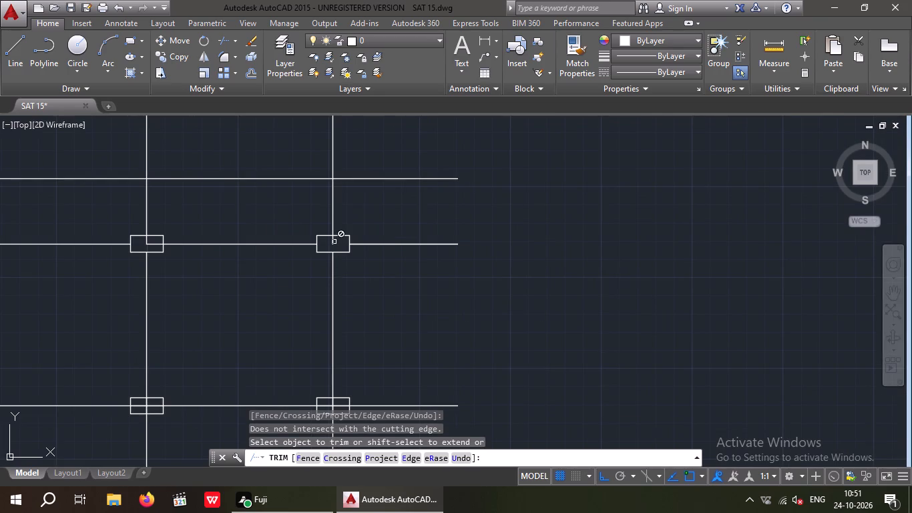
scroll(330, 241, up, 2)
click(333, 241)
scroll(329, 243, down, 2)
click(295, 281)
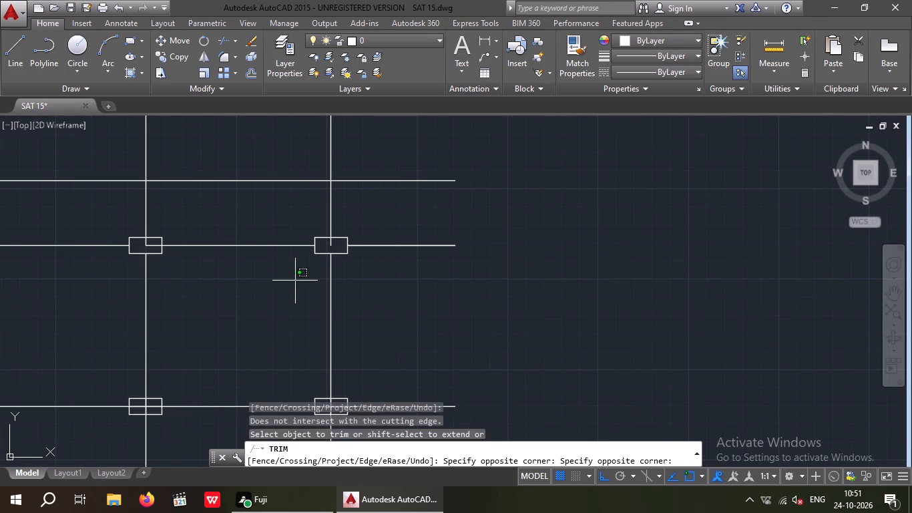
middle_click(293, 288)
click(293, 287)
Trim the western horizontal and southern vertical grid segments inside the two eastern columns of the fourth row.
middle_drag(306, 367, 322, 226)
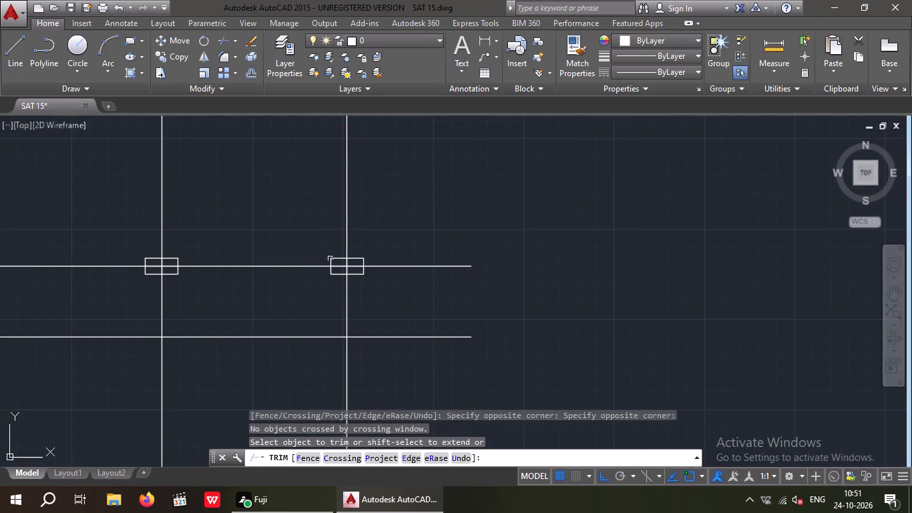
scroll(330, 256, up, 4)
drag(437, 328, 382, 292)
click(376, 283)
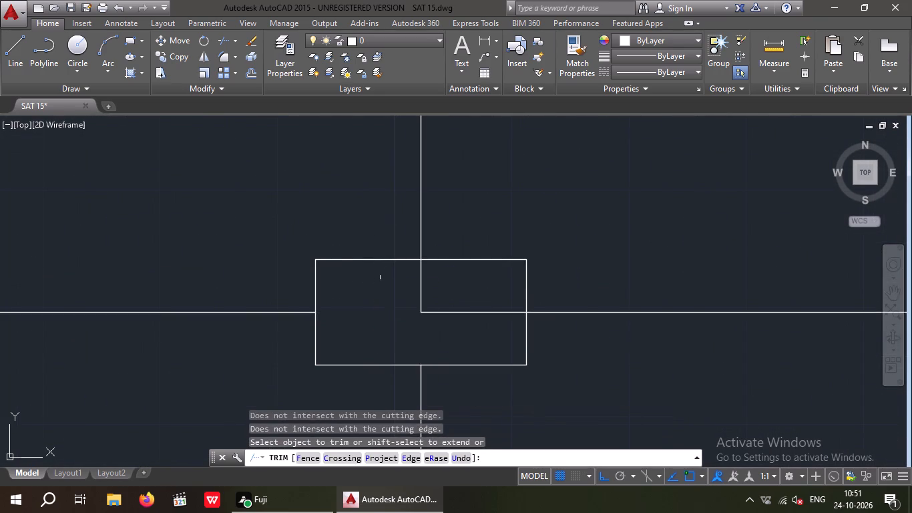
scroll(391, 266, down, 3)
scroll(411, 272, up, 1)
scroll(389, 269, down, 2)
scroll(205, 273, up, 4)
drag(247, 300, 224, 290)
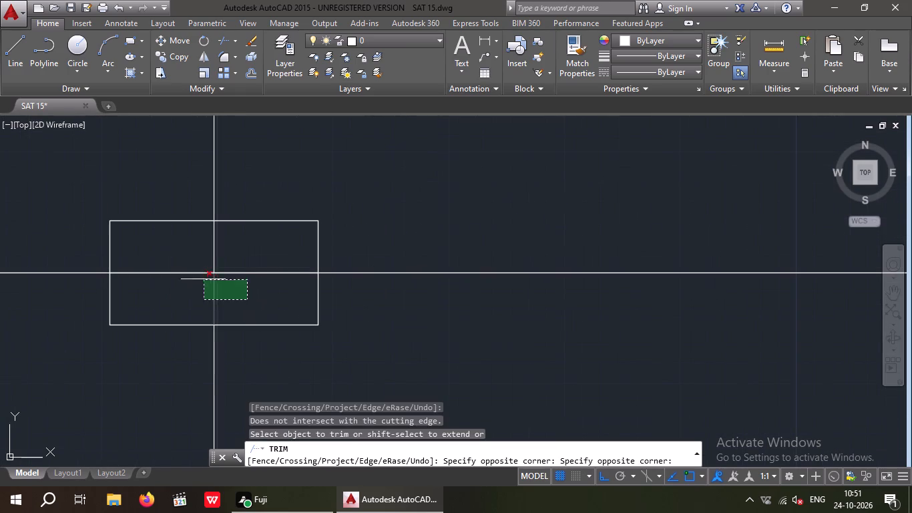
click(188, 242)
Trim the western horizontal and southern vertical segments inside the fourth row's two western columns.
scroll(222, 240, down, 3)
middle_drag(148, 324, 456, 327)
scroll(172, 324, down, 1)
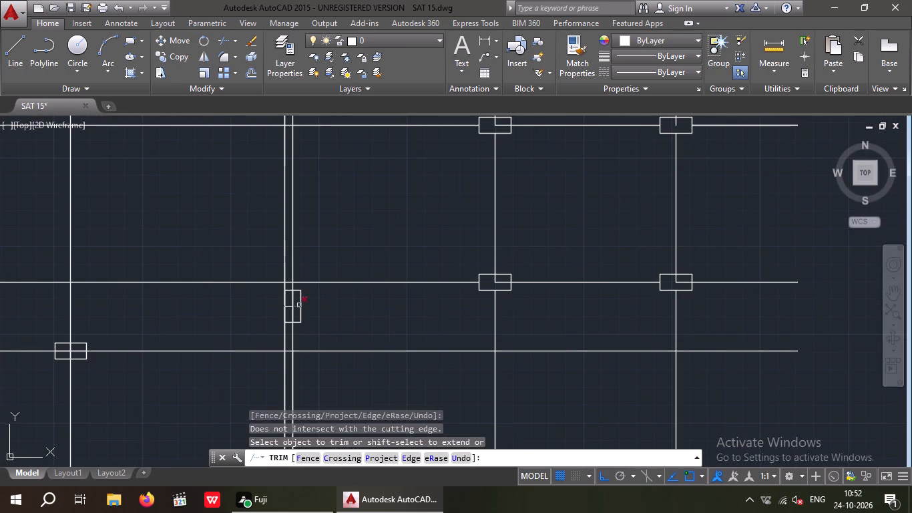
scroll(294, 314, up, 4)
drag(284, 346, 273, 325)
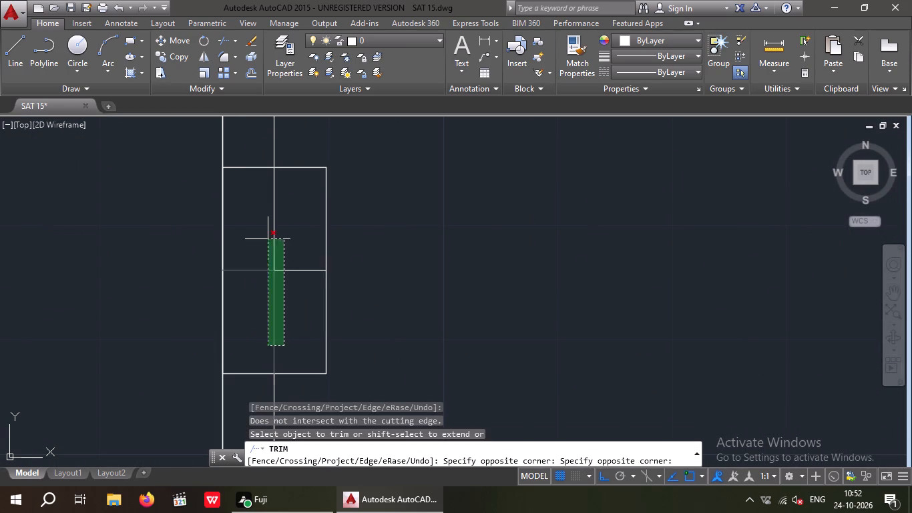
click(256, 226)
scroll(281, 221, down, 4)
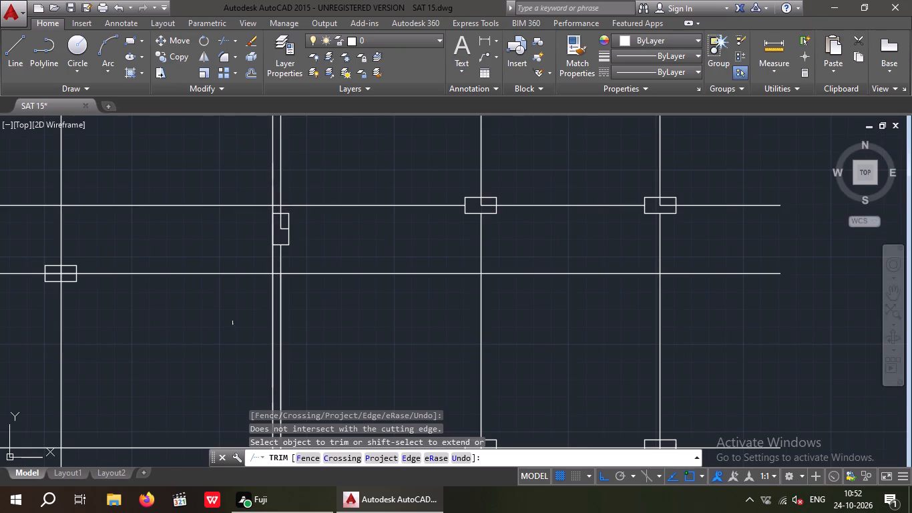
middle_drag(221, 317, 359, 302)
scroll(334, 298, down, 3)
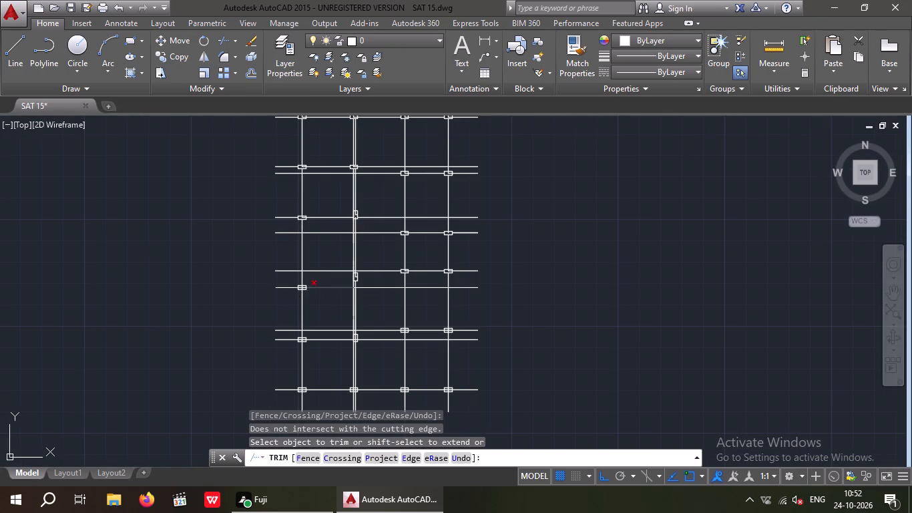
scroll(301, 293, up, 9)
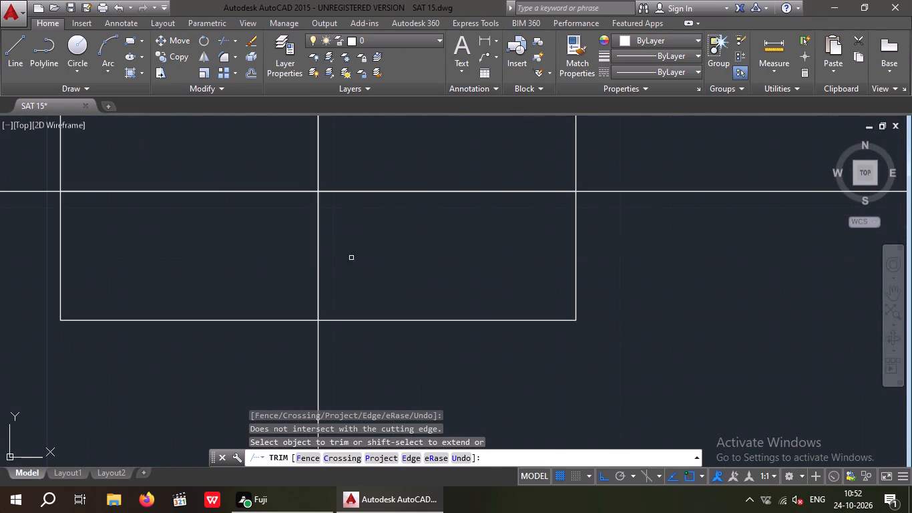
drag(355, 265, 313, 234)
click(270, 150)
Trim the western horizontal and southern vertical grid segments inside the fifth row's westernmost column.
scroll(287, 155, down, 5)
scroll(375, 275, down, 1)
middle_drag(375, 276, 357, 226)
scroll(371, 232, down, 2)
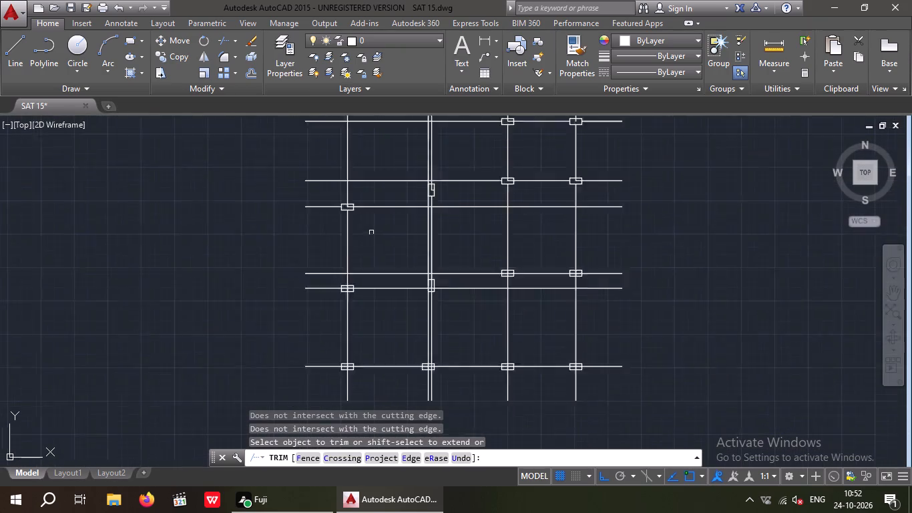
scroll(371, 232, down, 1)
scroll(354, 273, up, 6)
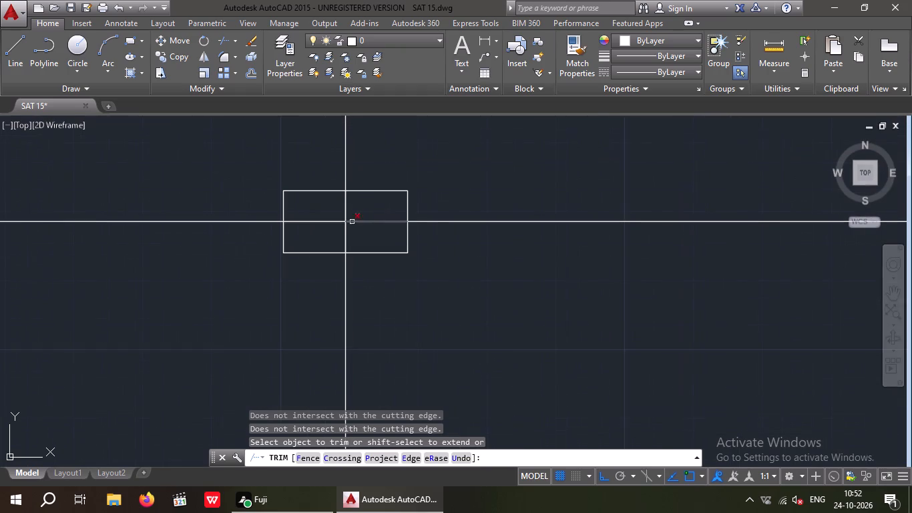
drag(361, 237, 346, 227)
click(331, 210)
Trim all horizontal and vertical grid line segments inside the fifth row's second column.
scroll(331, 210, down, 4)
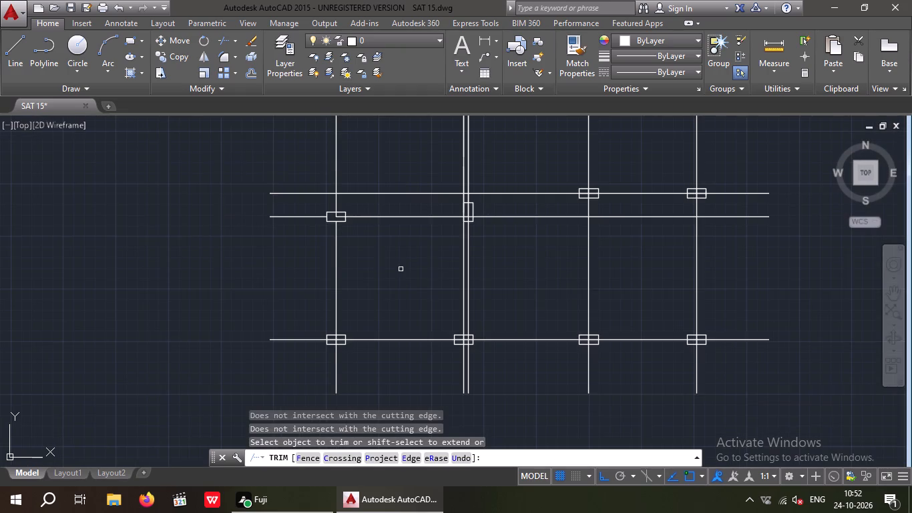
middle_drag(392, 273, 284, 307)
scroll(365, 255, up, 4)
middle_drag(349, 236, 343, 268)
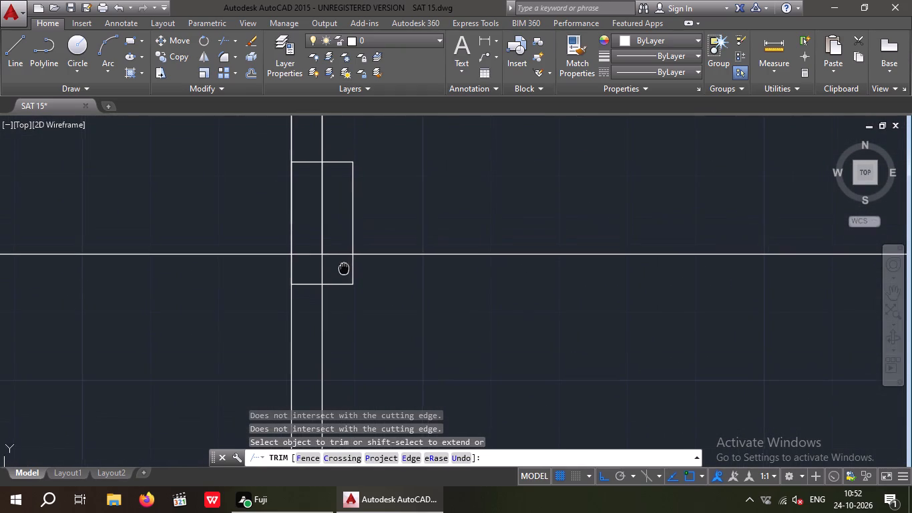
drag(331, 265, 316, 261)
click(304, 208)
Trim the western horizontal and southern vertical grid segments inside the two eastern columns of the fifth row.
scroll(310, 206, down, 4)
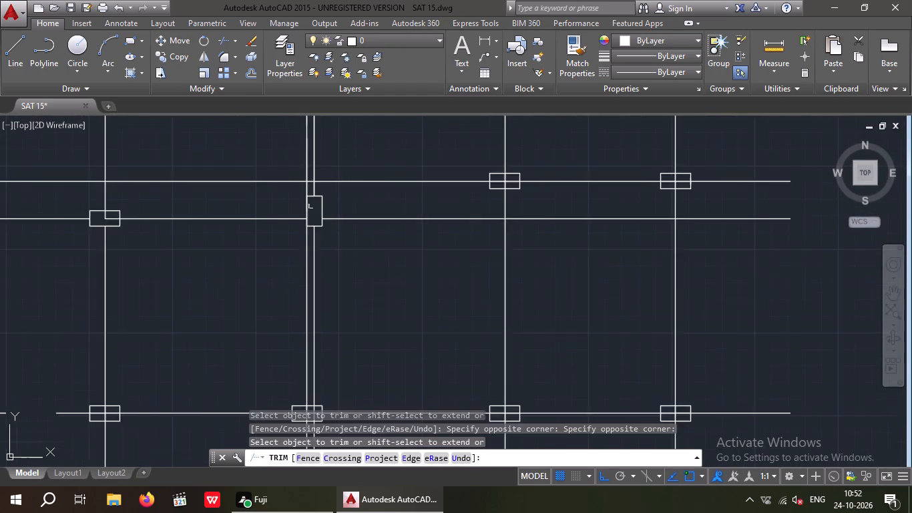
middle_drag(347, 244, 256, 294)
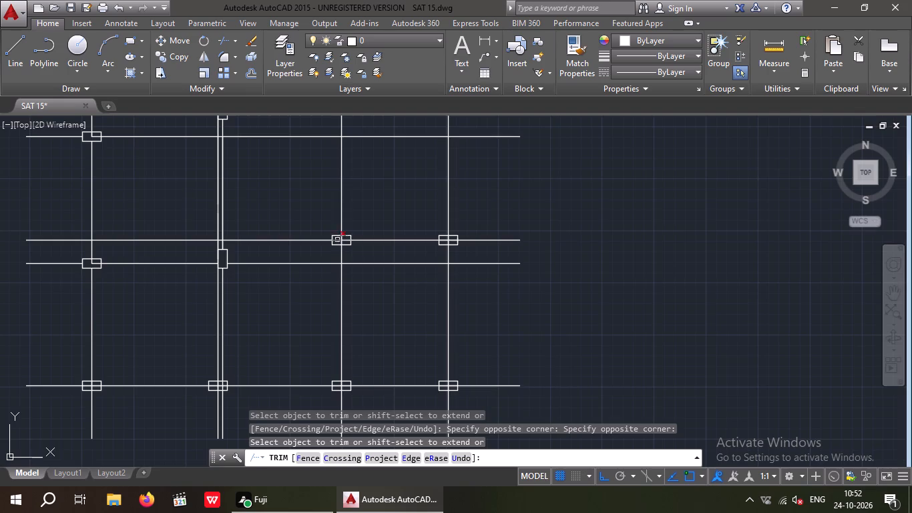
scroll(340, 240, up, 5)
drag(355, 252, 335, 246)
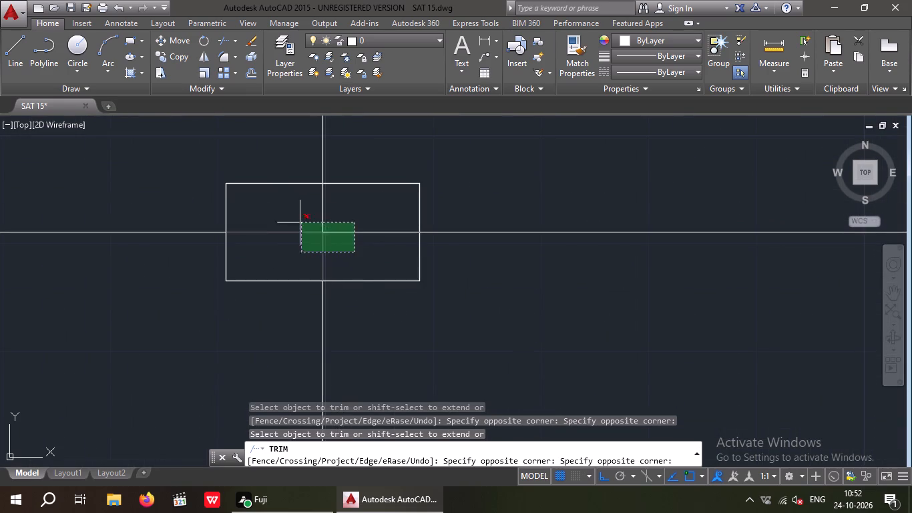
click(296, 220)
scroll(307, 216, down, 4)
scroll(485, 216, up, 4)
drag(475, 250, 452, 250)
click(417, 222)
scroll(429, 219, down, 5)
middle_drag(415, 264, 389, 328)
scroll(389, 299, down, 1)
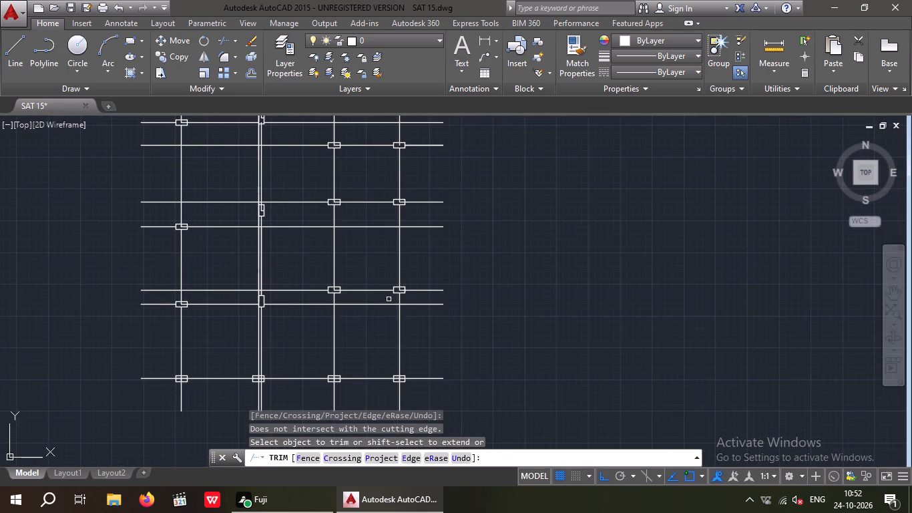
Trim the western horizontal and southern vertical grid segments inside the two eastern columns of the sixth row.
middle_drag(387, 332, 395, 263)
scroll(407, 310, up, 6)
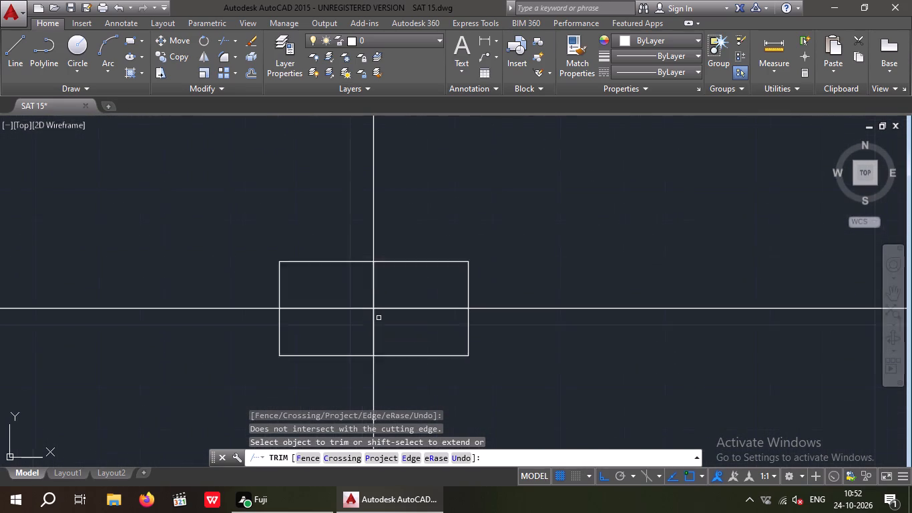
scroll(379, 318, up, 1)
drag(399, 337, 377, 334)
click(320, 268)
scroll(331, 272, down, 4)
middle_drag(262, 313, 477, 309)
scroll(290, 276, up, 3)
drag(320, 294, 288, 283)
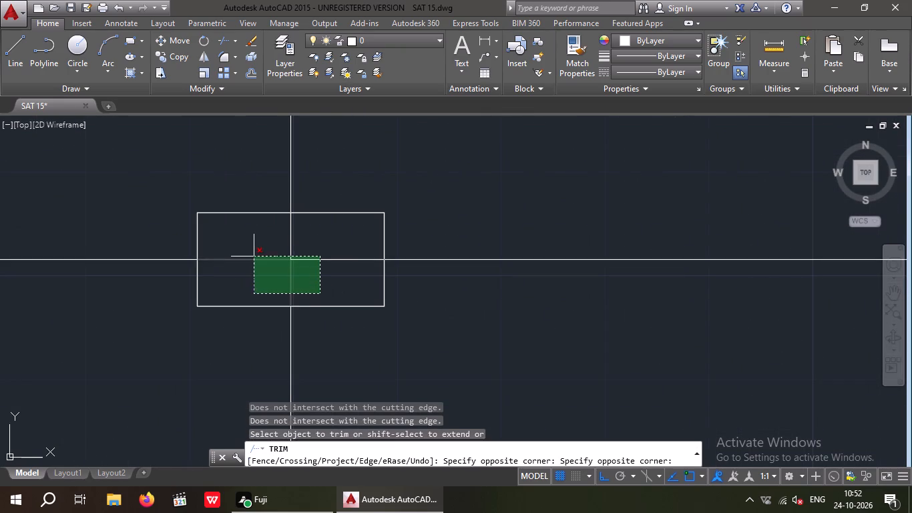
click(254, 242)
scroll(276, 244, down, 3)
Inside the sixth row's second column, trim the eastern vertical line, the middle horizontal segment and the western vertical's northern part.
middle_drag(219, 287, 560, 295)
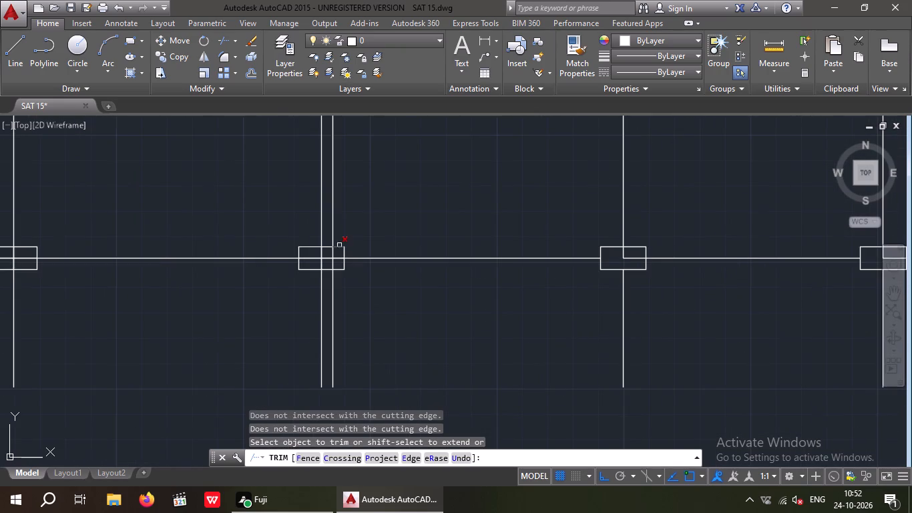
scroll(327, 259, up, 3)
drag(362, 280, 338, 269)
click(318, 243)
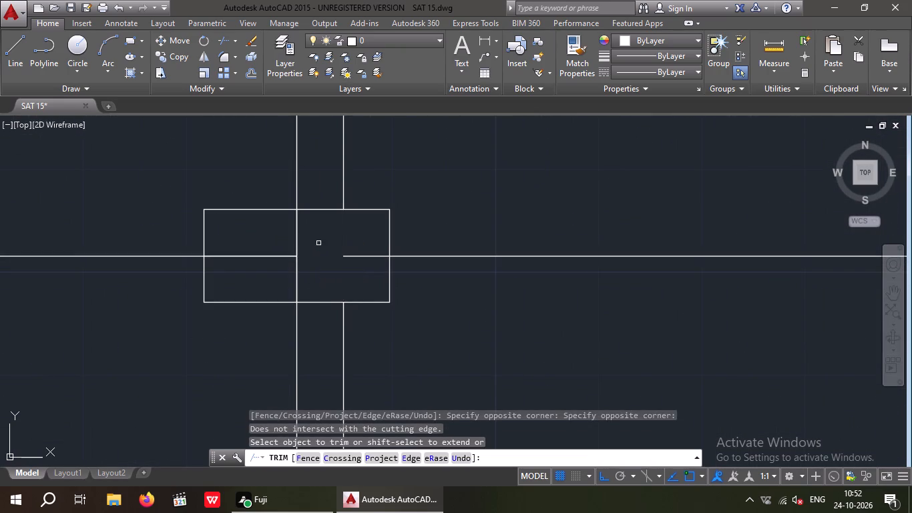
scroll(326, 238, down, 3)
scroll(386, 267, down, 2)
middle_drag(373, 283, 341, 311)
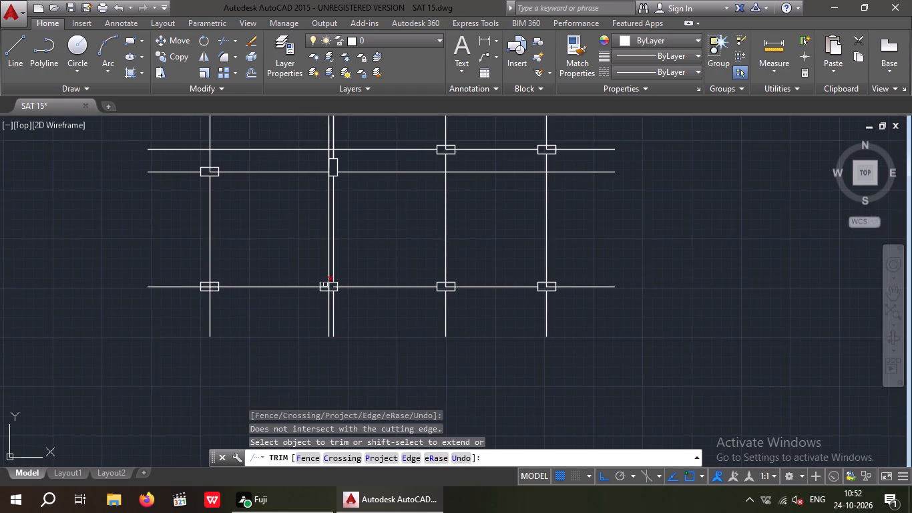
scroll(325, 285, up, 4)
drag(324, 296, 313, 290)
click(306, 274)
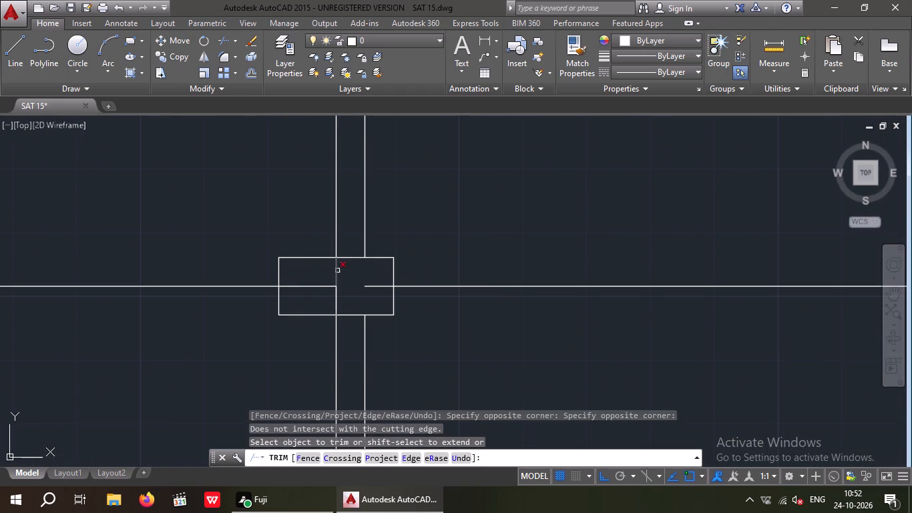
click(336, 270)
scroll(336, 298, up, 2)
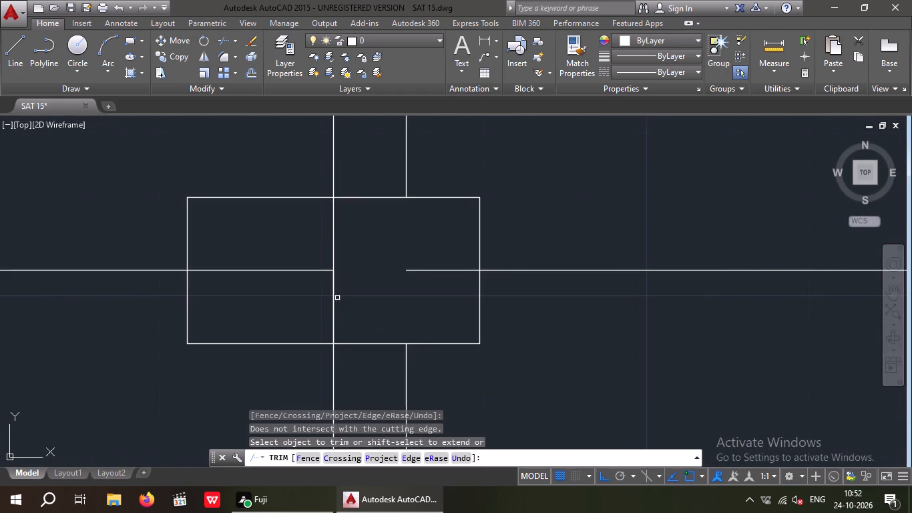
drag(365, 285, 316, 315)
drag(314, 315, 322, 309)
drag(369, 216, 320, 242)
click(313, 242)
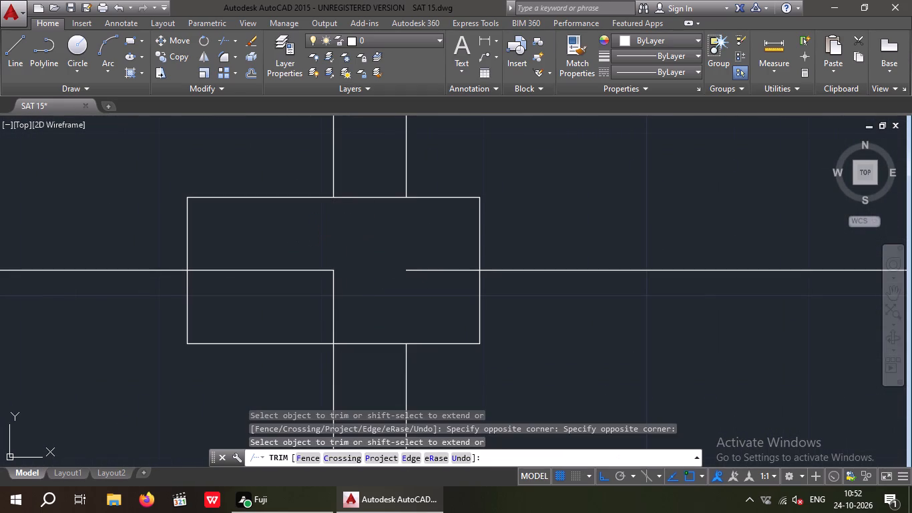
click(326, 299)
scroll(350, 291, down, 1)
click(358, 293)
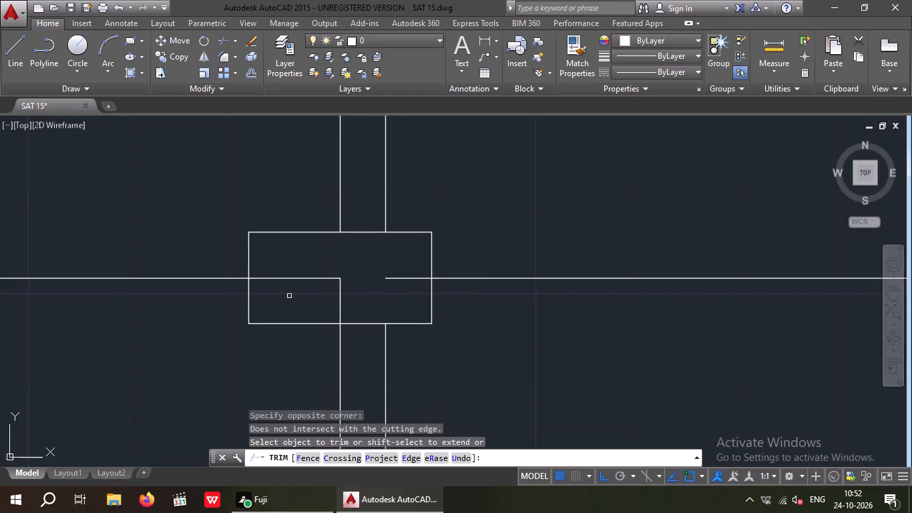
Trim the western horizontal and southern vertical grid segments inside the sixth row's westernmost column, and end trimming.
middle_drag(287, 298, 423, 275)
scroll(428, 268, down, 3)
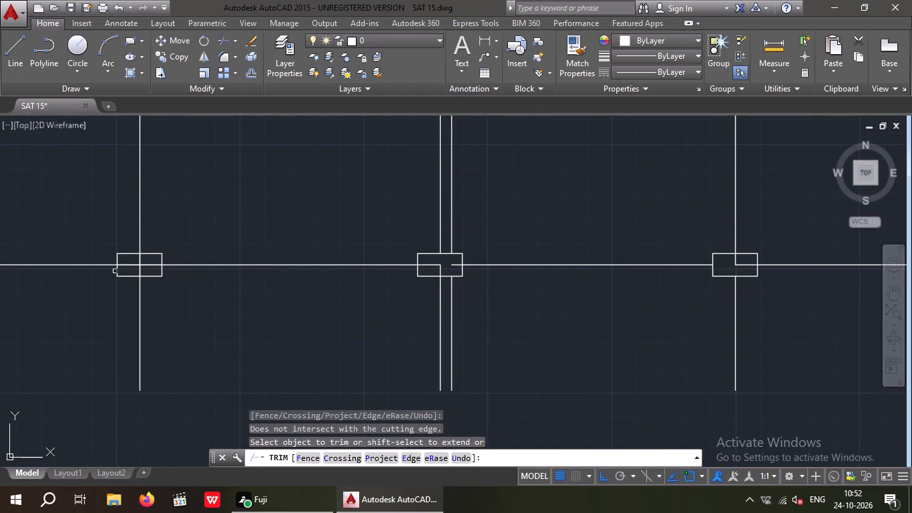
scroll(123, 271, up, 4)
drag(264, 255, 195, 248)
drag(163, 208, 168, 218)
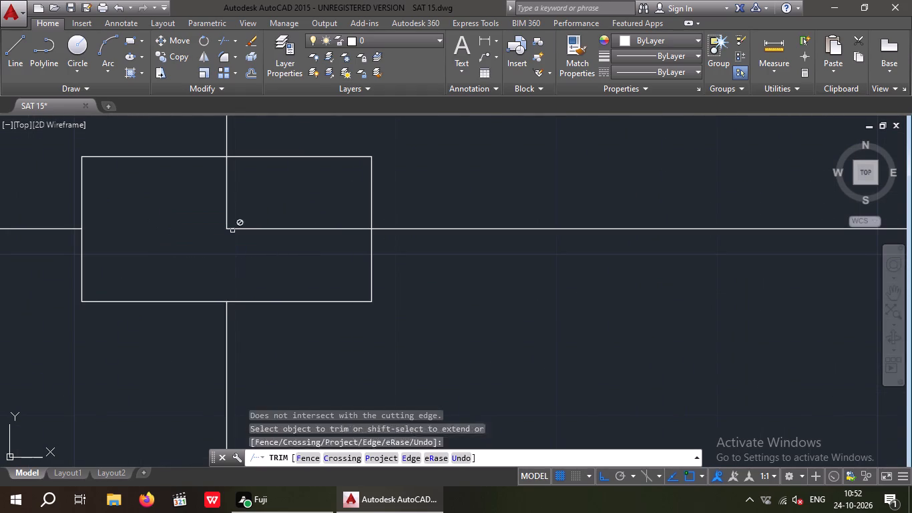
scroll(232, 231, down, 6)
key(Escape)
key(Escape)
key(Escape)
key(Escape)
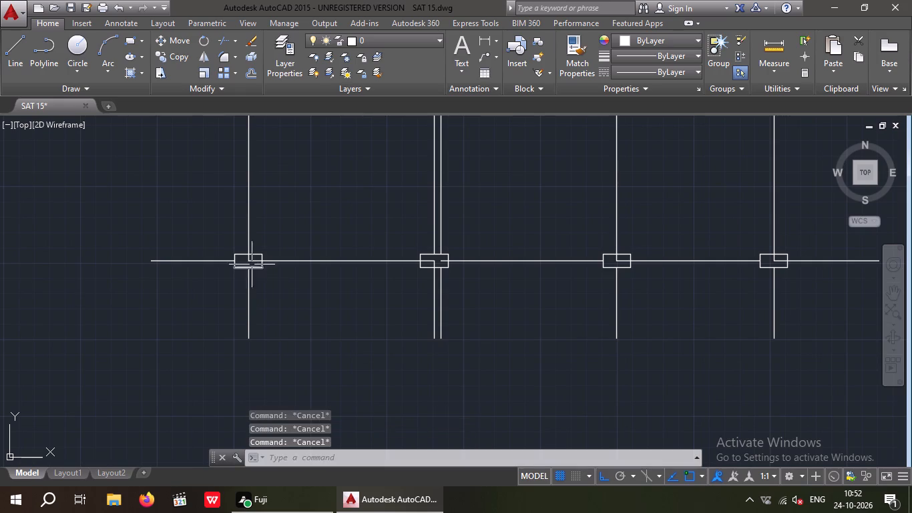
Erase the leftover northern vertical and eastern horizontal segments inside the sixth row's westernmost column.
scroll(248, 259, up, 4)
drag(262, 289, 248, 269)
click(232, 248)
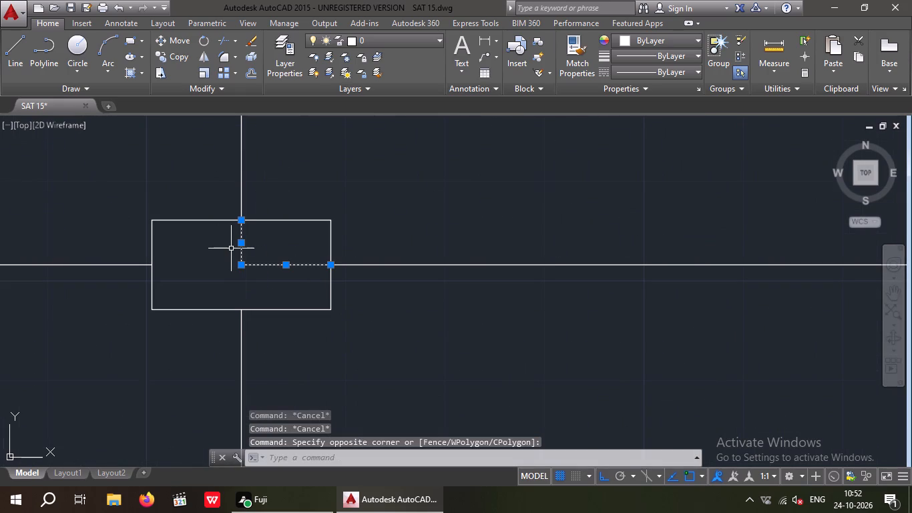
key(Delete)
Erase the leftover horizontal stubs and southern vertical segment inside the sixth row's second column.
scroll(248, 242, down, 4)
middle_drag(347, 292, 205, 337)
scroll(291, 297, up, 4)
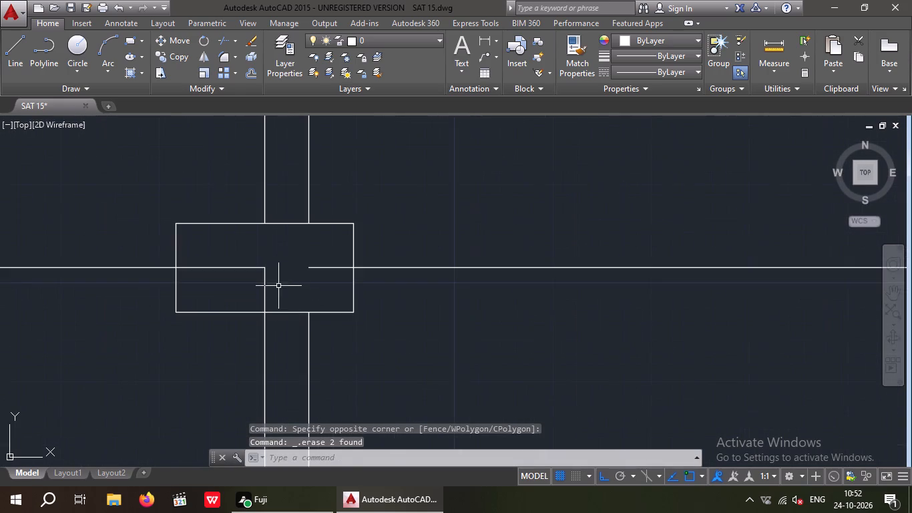
scroll(278, 285, up, 2)
drag(289, 286, 216, 269)
click(168, 216)
key(Delete)
drag(349, 285, 336, 256)
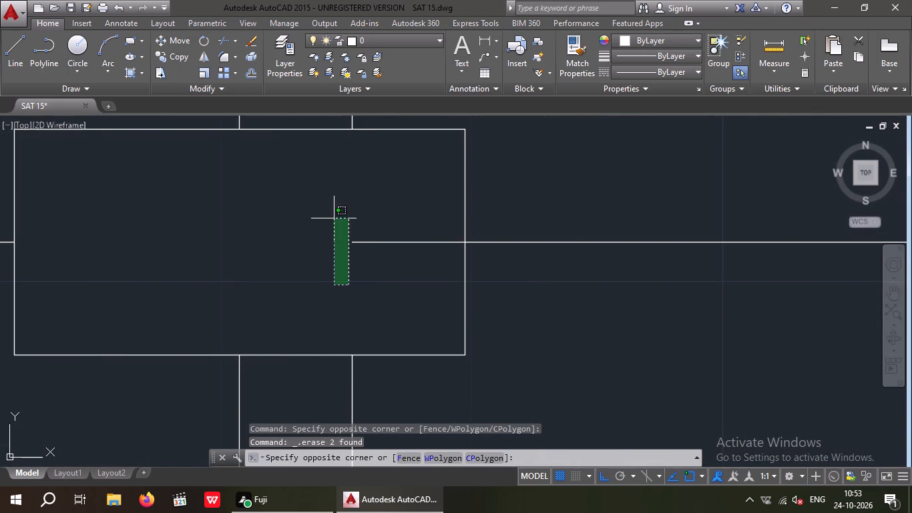
click(372, 225)
drag(405, 285, 343, 238)
click(334, 208)
key(Delete)
Erase the leftover northern vertical and eastern horizontal segments inside the sixth row's third column.
scroll(333, 238, down, 4)
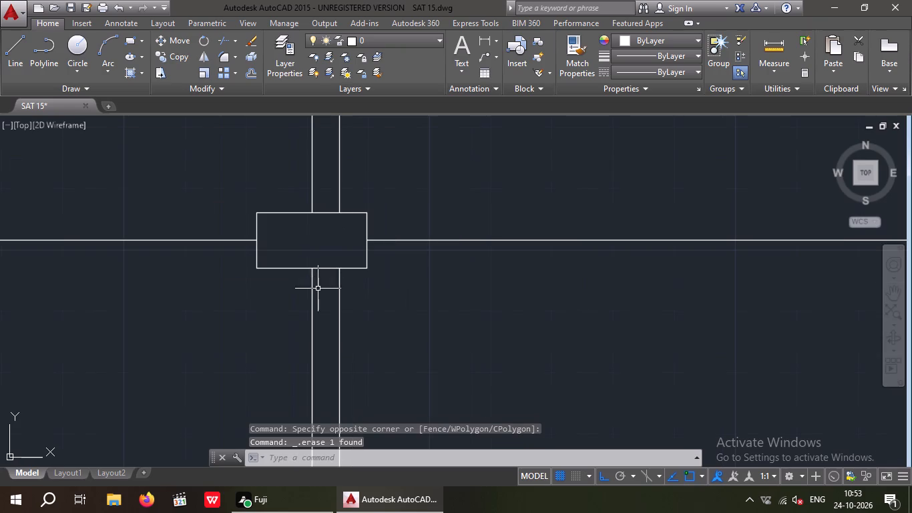
middle_drag(548, 337, 325, 372)
scroll(495, 354, down, 4)
middle_drag(413, 367, 393, 365)
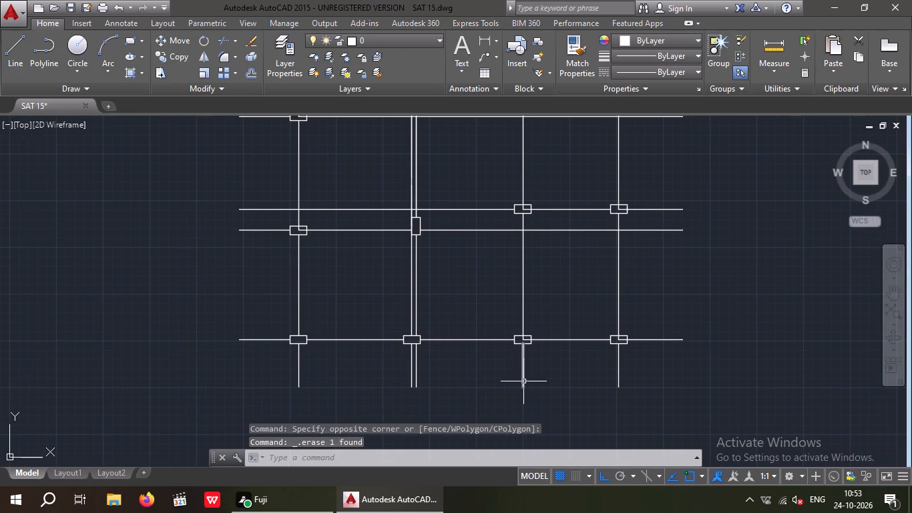
scroll(514, 347, up, 3)
scroll(555, 300, up, 4)
scroll(538, 374, down, 2)
middle_click(505, 276)
scroll(525, 405, up, 2)
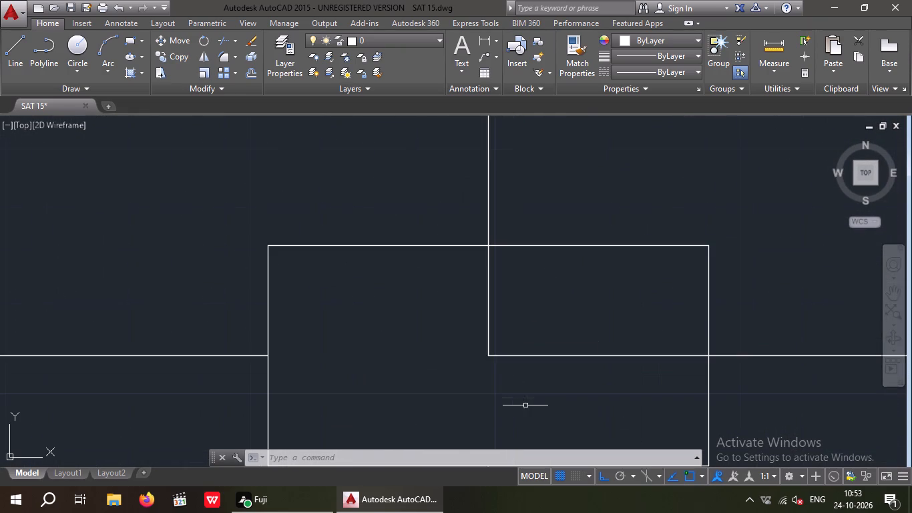
drag(538, 397, 492, 369)
click(469, 325)
key(Delete)
Erase the leftover northern vertical and eastern horizontal segments inside the sixth row's easternmost column.
scroll(475, 326, down, 4)
middle_drag(680, 365, 300, 301)
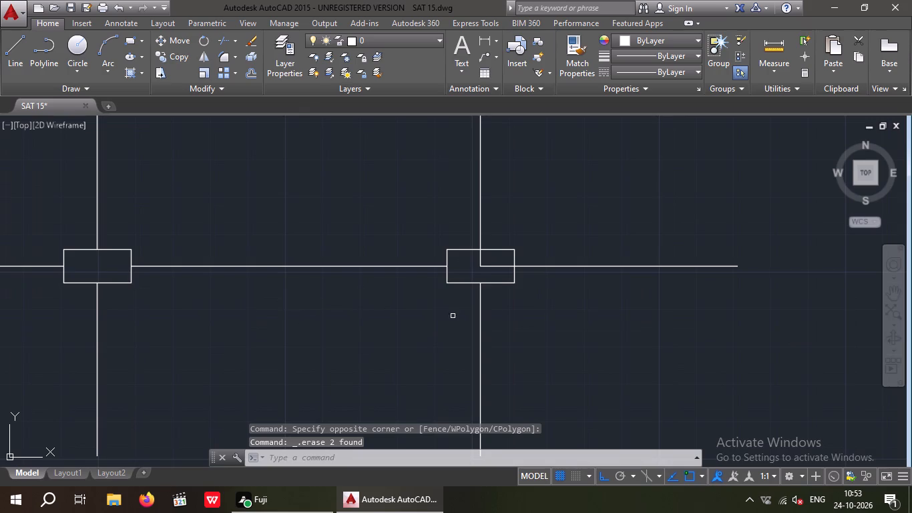
scroll(482, 265, up, 3)
drag(495, 285, 457, 260)
click(446, 232)
key(Delete)
Erase the leftover northern vertical and eastern horizontal segments inside the two eastern columns of the fifth row.
scroll(467, 280, down, 4)
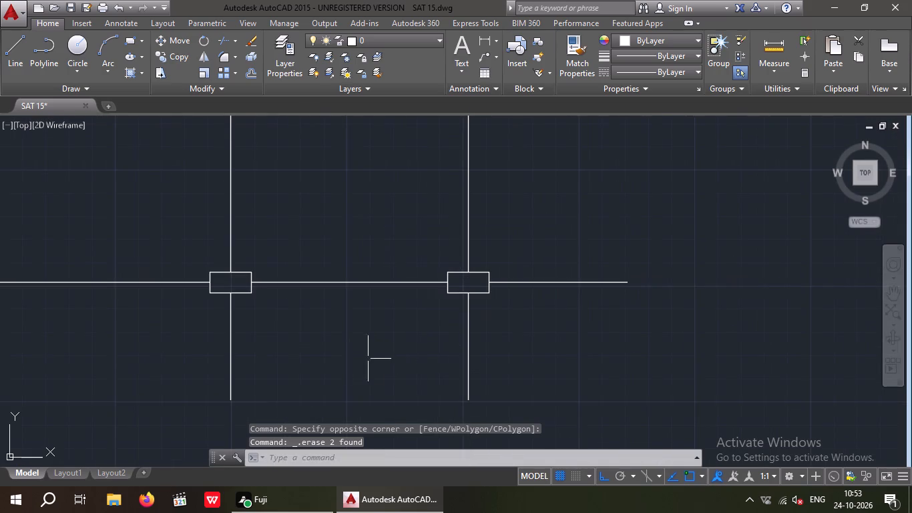
middle_drag(371, 365, 418, 416)
scroll(418, 416, down, 1)
scroll(424, 302, down, 2)
scroll(447, 245, up, 8)
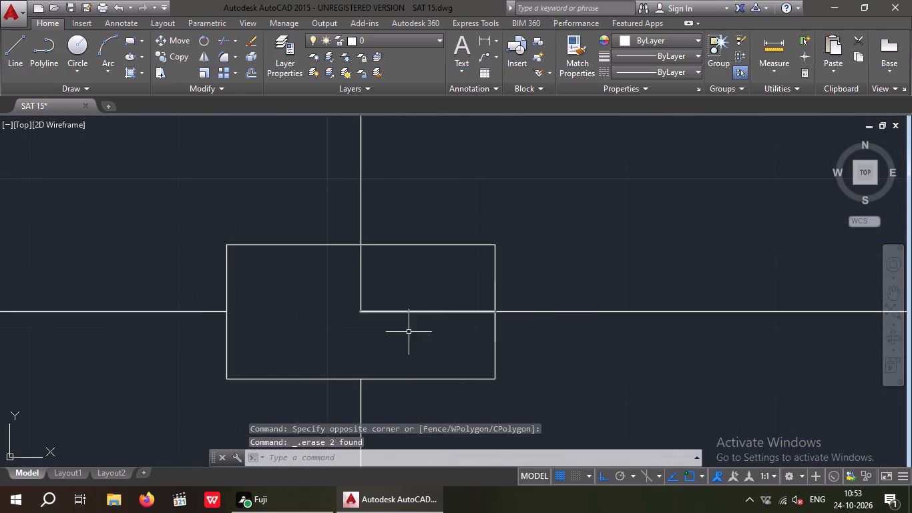
drag(408, 333, 349, 305)
click(338, 273)
key(Delete)
scroll(367, 295, down, 4)
middle_drag(257, 347, 587, 354)
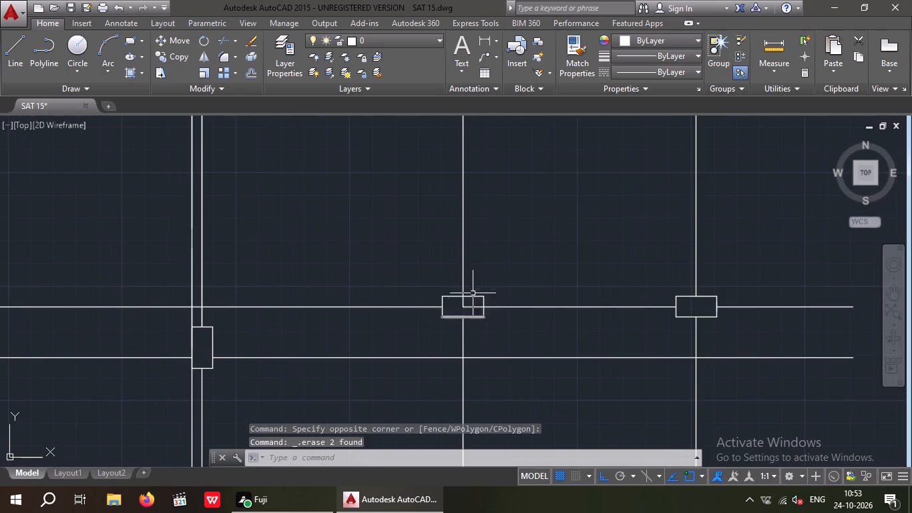
scroll(473, 291, up, 4)
drag(431, 403, 384, 365)
click(379, 351)
key(Delete)
Erase the leftover northern vertical and eastern horizontal segments inside the fifth row's westernmost column.
scroll(401, 347, down, 4)
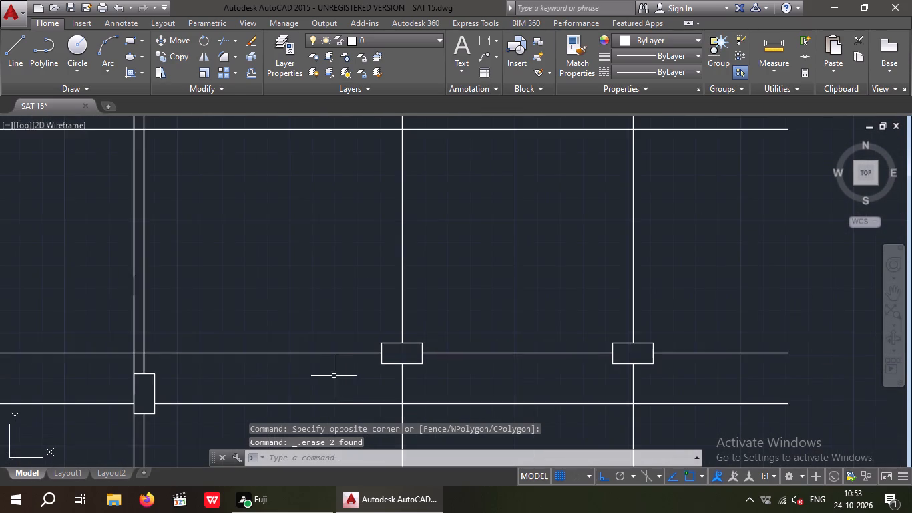
middle_drag(333, 376, 560, 279)
scroll(75, 301, up, 5)
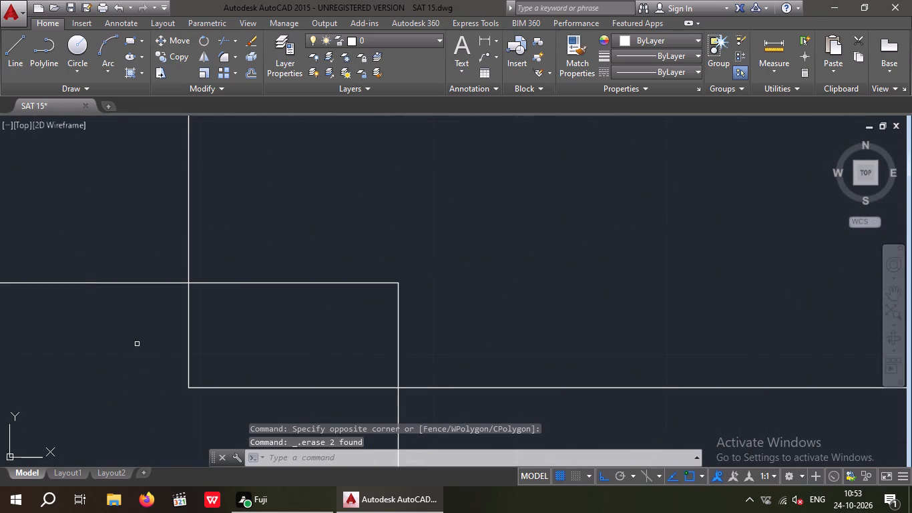
drag(208, 407, 160, 357)
click(158, 345)
key(Delete)
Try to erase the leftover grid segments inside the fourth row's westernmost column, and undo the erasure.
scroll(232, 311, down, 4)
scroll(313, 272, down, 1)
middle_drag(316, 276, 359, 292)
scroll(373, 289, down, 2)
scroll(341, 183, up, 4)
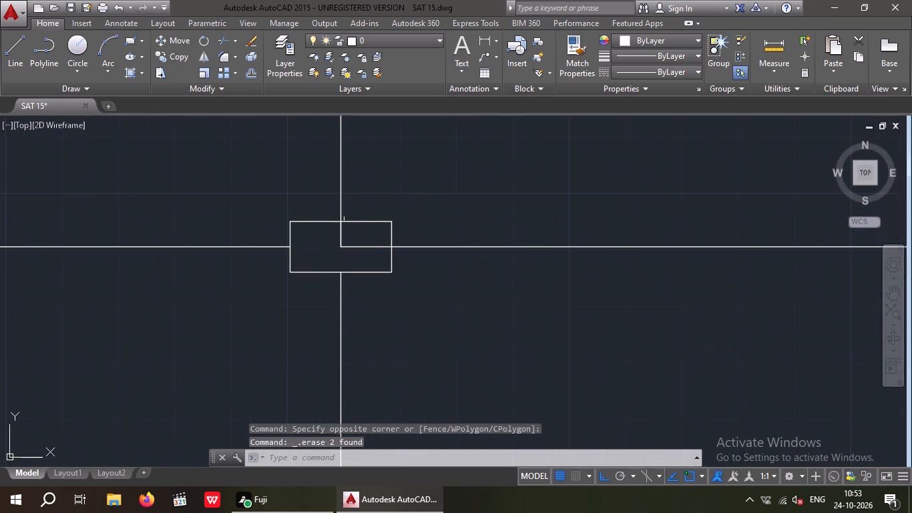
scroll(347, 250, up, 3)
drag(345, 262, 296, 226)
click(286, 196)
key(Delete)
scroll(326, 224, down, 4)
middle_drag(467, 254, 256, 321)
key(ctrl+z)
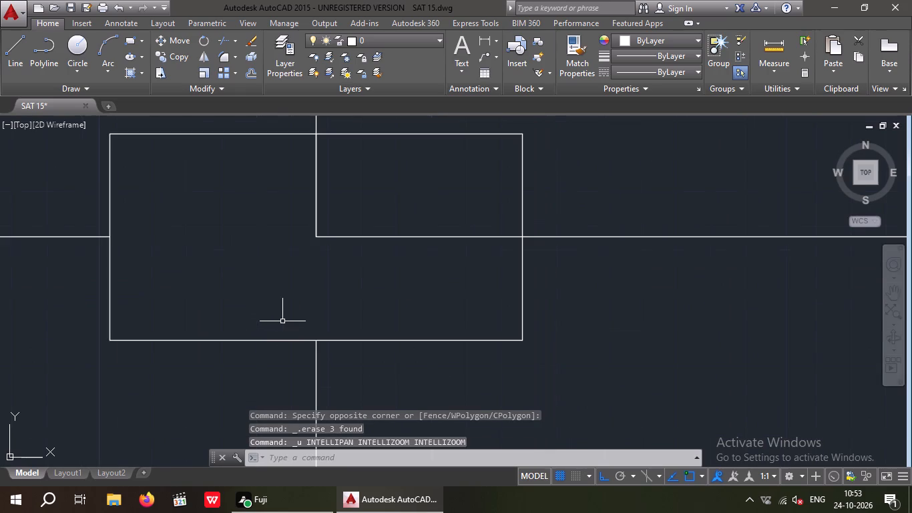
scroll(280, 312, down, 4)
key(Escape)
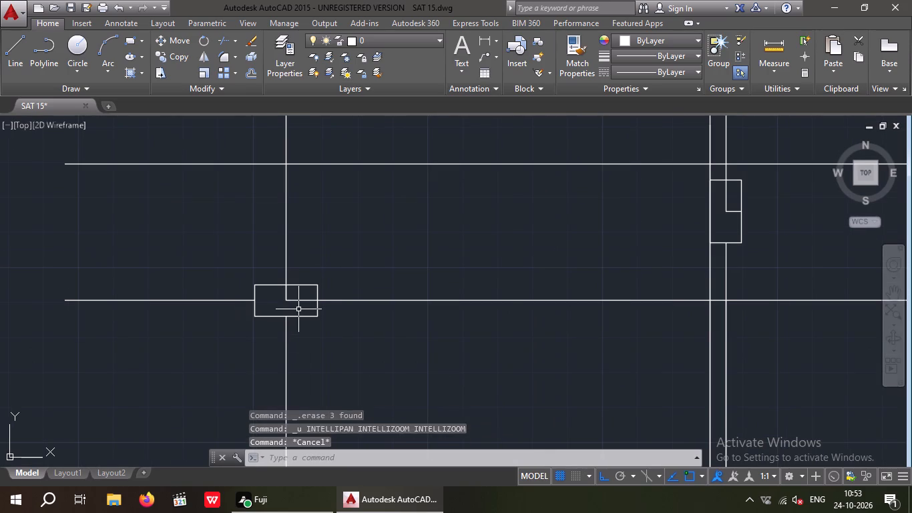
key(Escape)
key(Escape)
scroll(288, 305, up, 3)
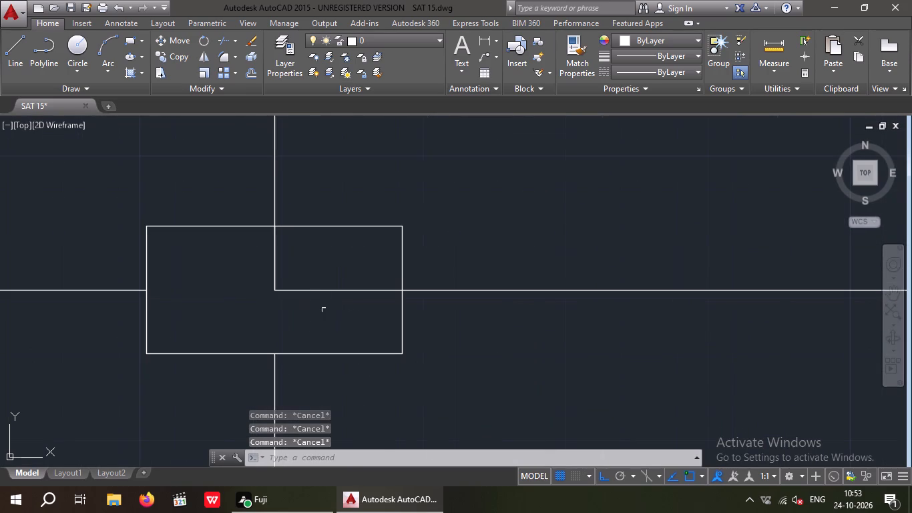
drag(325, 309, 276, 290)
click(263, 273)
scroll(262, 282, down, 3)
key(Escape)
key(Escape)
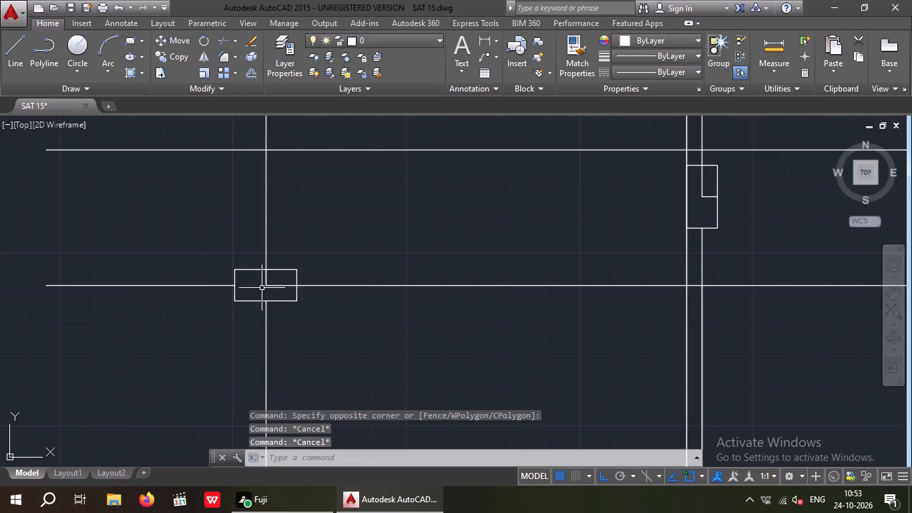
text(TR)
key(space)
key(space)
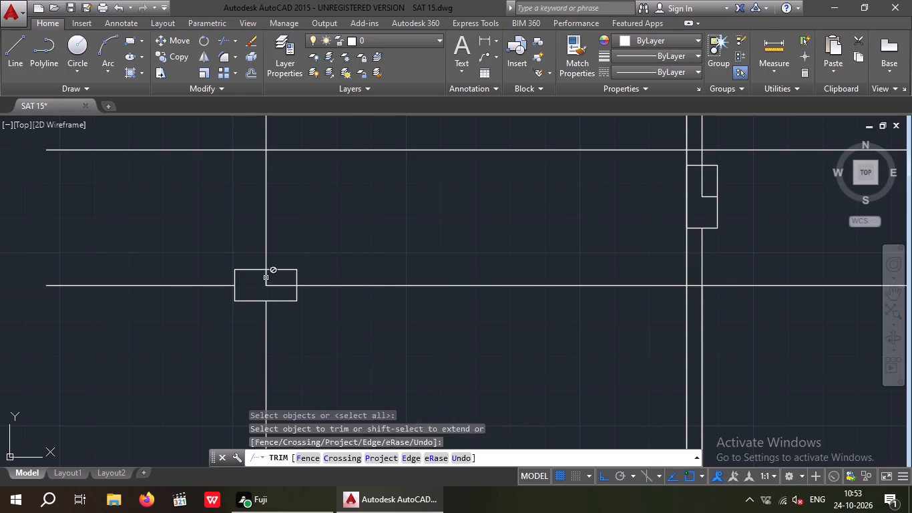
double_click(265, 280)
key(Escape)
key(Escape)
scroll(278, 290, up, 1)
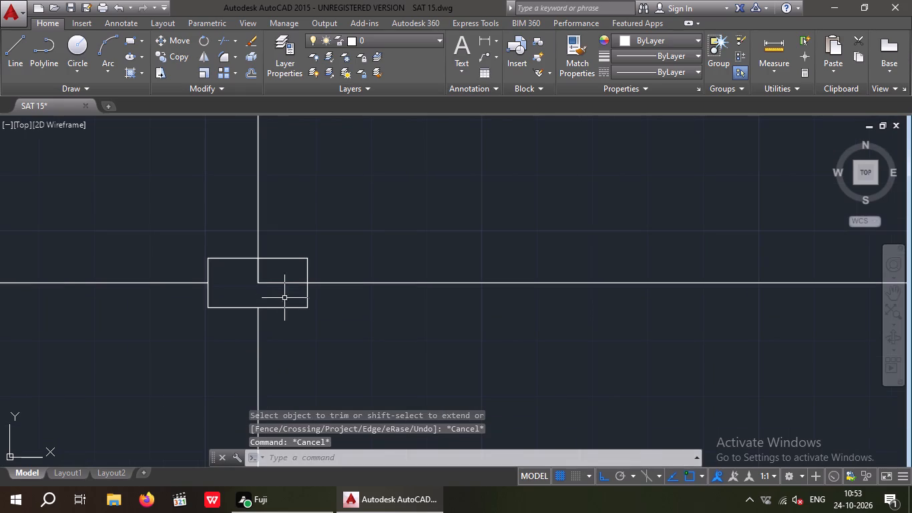
Erase the eastern horizontal stub and overlapping northern vertical stub inside the fourth row's westernmost column, and trim the remaining vertical part.
drag(280, 289, 276, 280)
click(270, 267)
key(Delete)
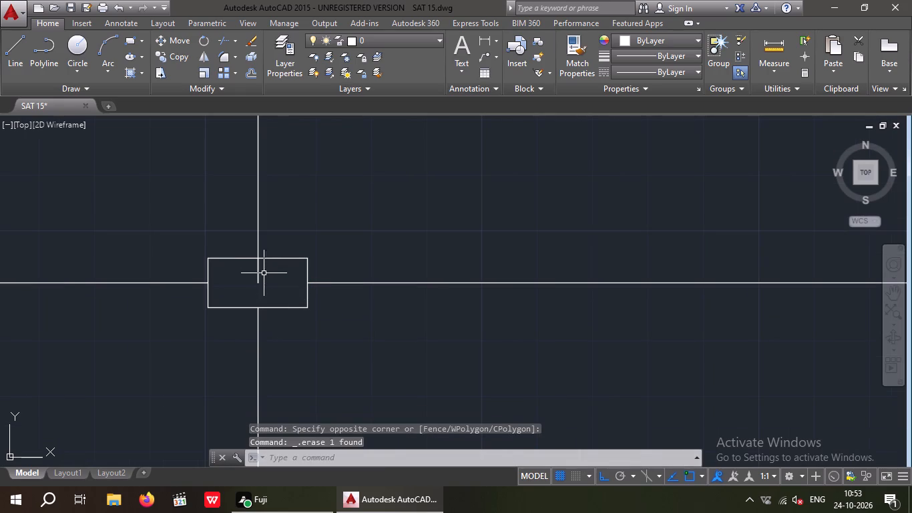
click(256, 273)
key(Delete)
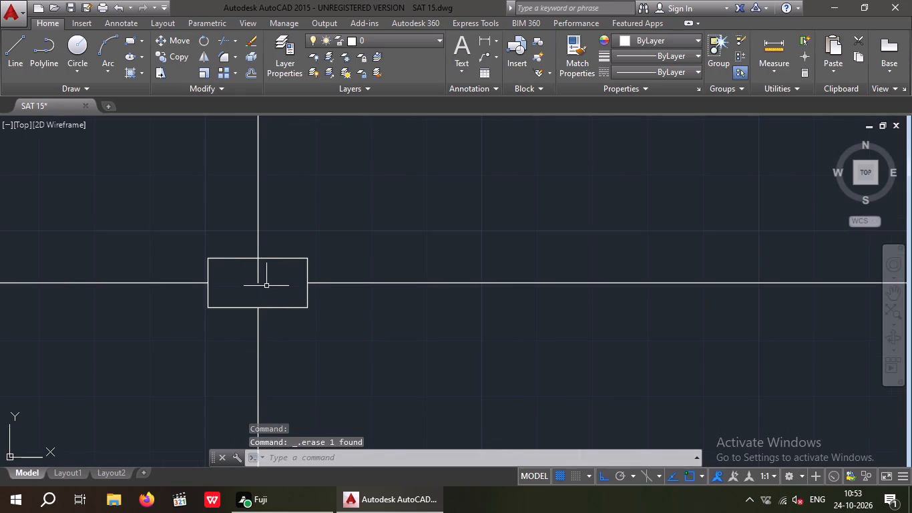
key(Escape)
key(t)
key(r)
key(space)
key(space)
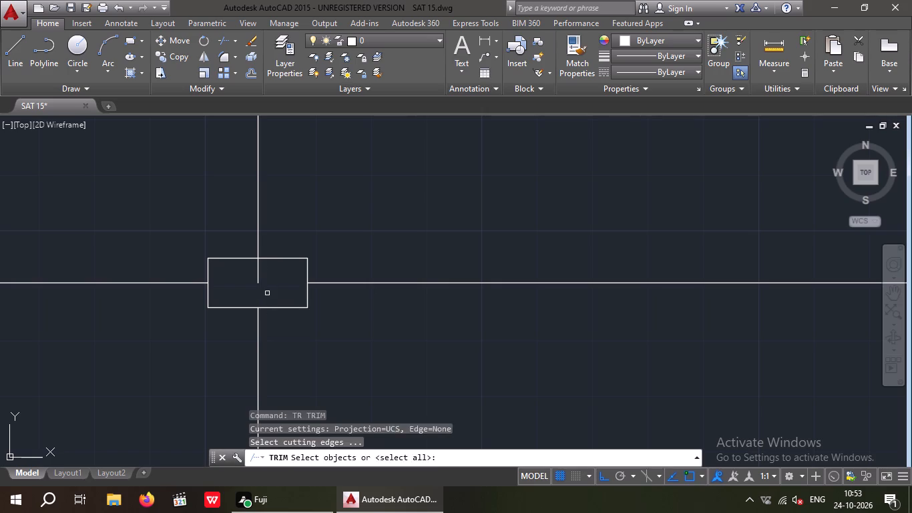
click(258, 276)
key(Escape)
scroll(363, 305, down, 3)
middle_drag(517, 345, 431, 346)
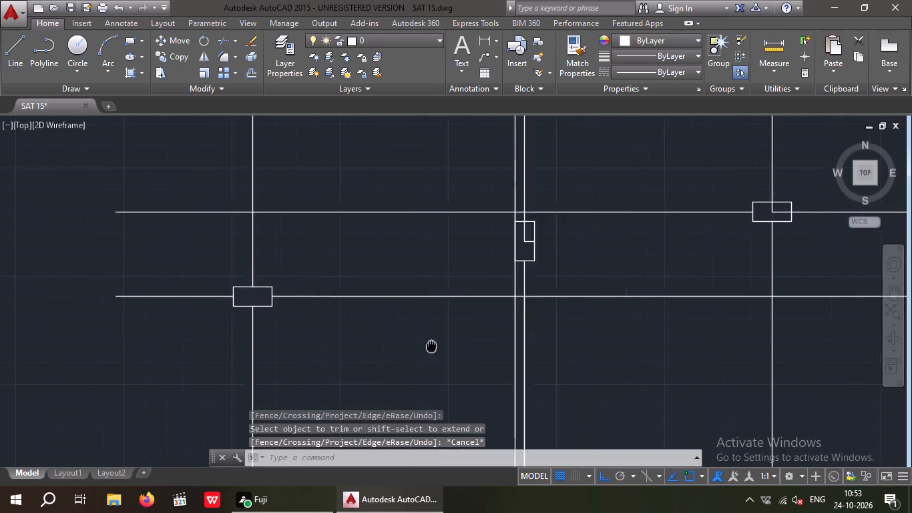
Erase the leftover northern vertical and eastern horizontal segments inside the fourth row's upright column, second from the west.
middle_drag(431, 346, 301, 353)
scroll(379, 255, up, 3)
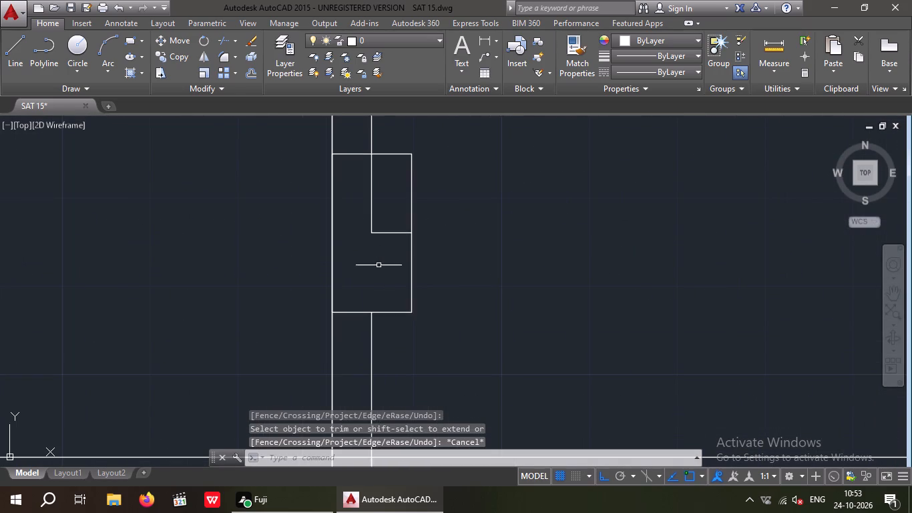
drag(402, 252, 378, 242)
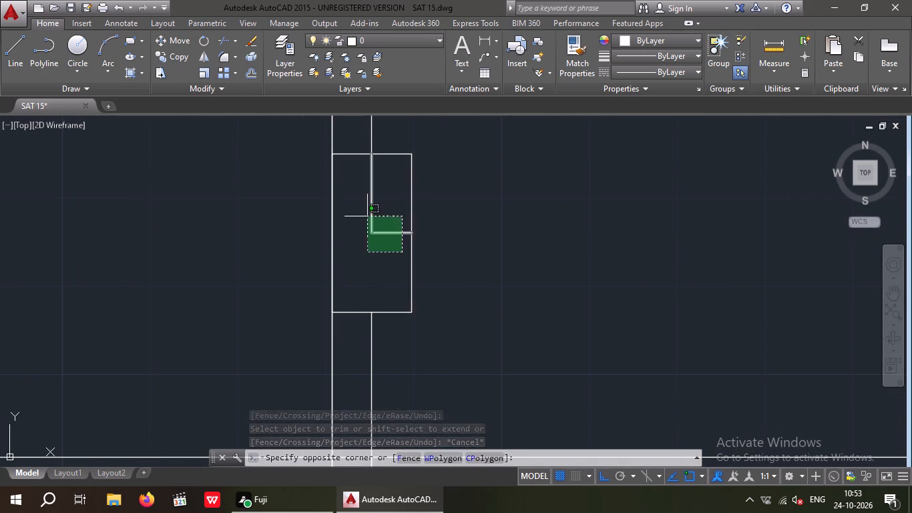
click(367, 216)
key(Delete)
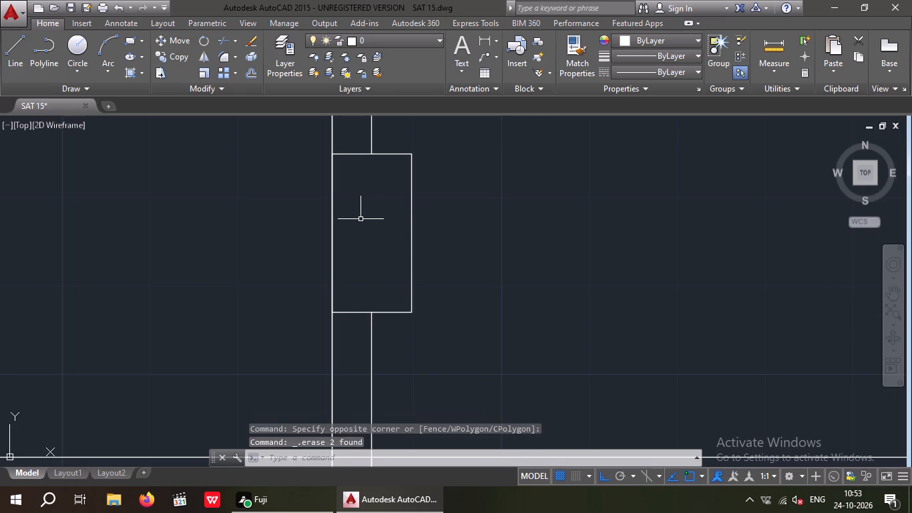
Erase the leftover northern vertical and eastern horizontal segments inside the two eastern columns of the fourth row.
scroll(361, 219, down, 3)
middle_drag(445, 245, 166, 303)
scroll(341, 255, up, 3)
drag(322, 254, 292, 245)
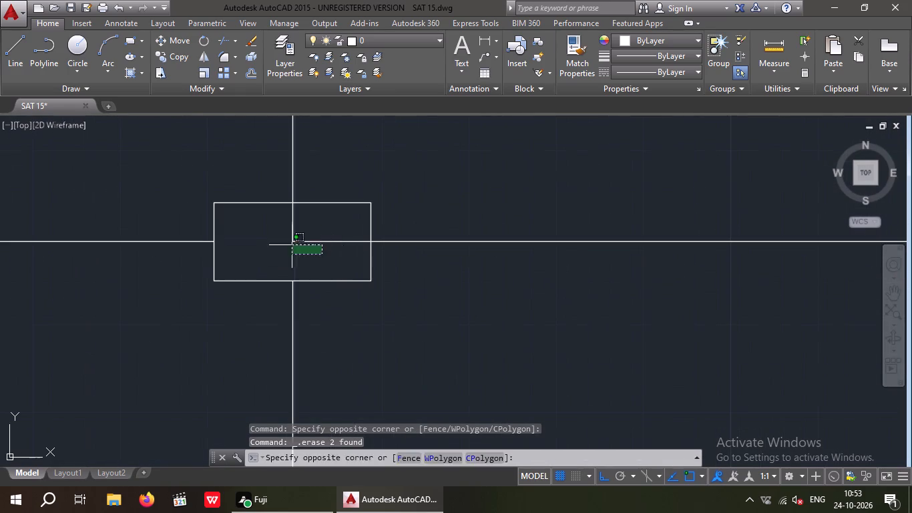
drag(292, 245, 284, 240)
click(273, 222)
key(Delete)
scroll(280, 226, down, 3)
scroll(391, 280, down, 1)
middle_drag(385, 277, 363, 249)
scroll(447, 223, up, 2)
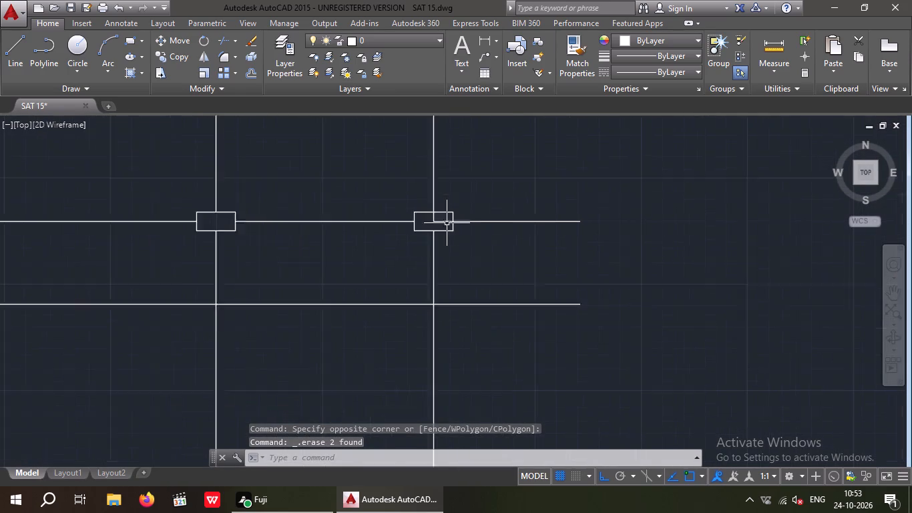
scroll(447, 222, up, 1)
drag(436, 224, 410, 219)
click(396, 210)
key(Delete)
Erase the leftover northern vertical and eastern horizontal segments inside the third row's third column from the west.
scroll(427, 240, down, 7)
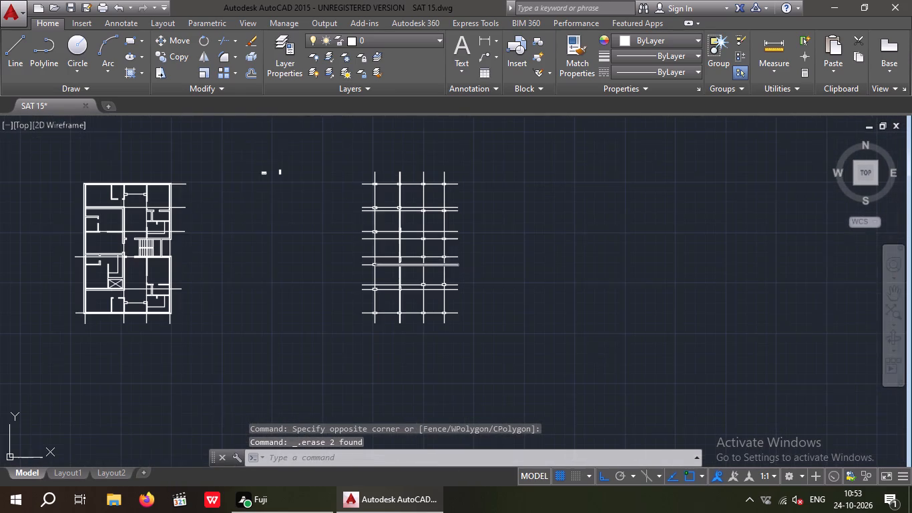
scroll(447, 232, up, 4)
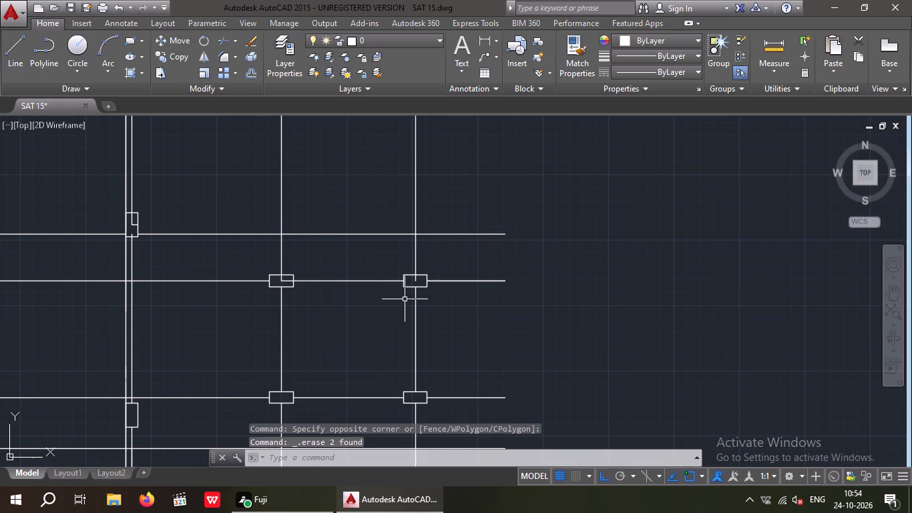
scroll(262, 279, up, 3)
drag(345, 301, 324, 291)
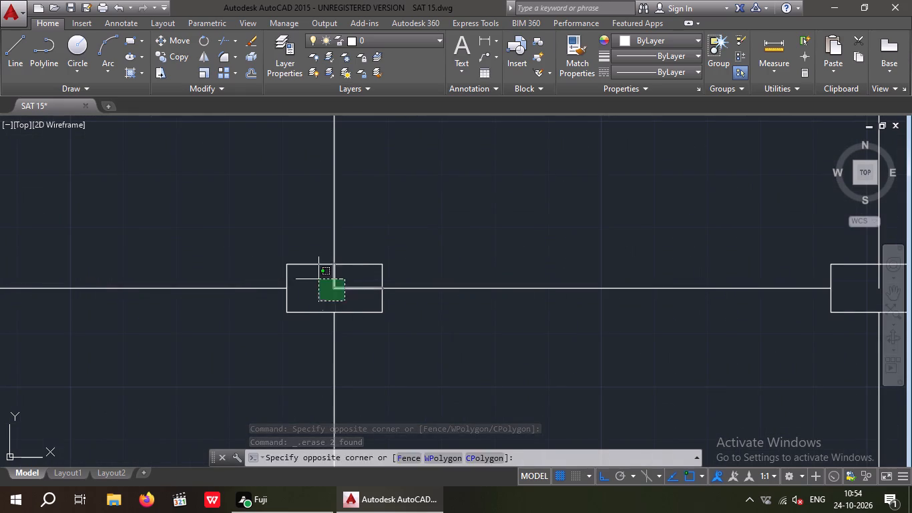
click(318, 279)
key(Delete)
key(Escape)
key(Escape)
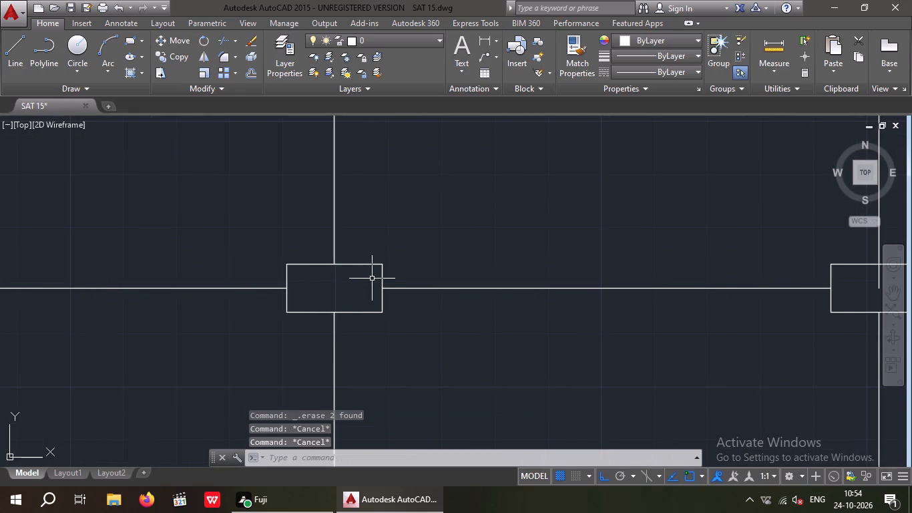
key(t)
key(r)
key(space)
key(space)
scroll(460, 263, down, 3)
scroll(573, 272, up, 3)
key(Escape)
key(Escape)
Erase the leftover northern vertical segment inside the third row's easternmost column.
scroll(536, 253, up, 2)
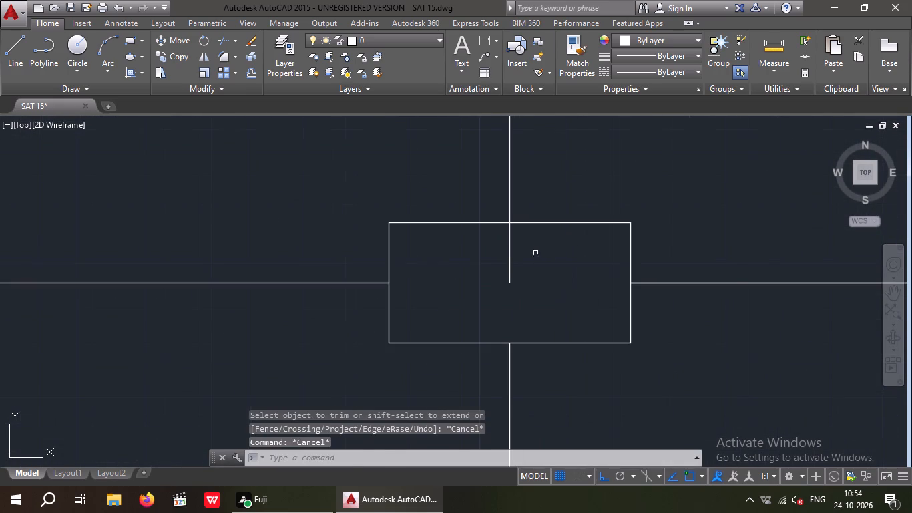
drag(537, 255, 492, 276)
click(469, 279)
key(Delete)
key(Delete)
Erase the northern vertical and eastern horizontal segments and the short southern vertical stub inside the third row's upright column.
scroll(469, 283, down, 5)
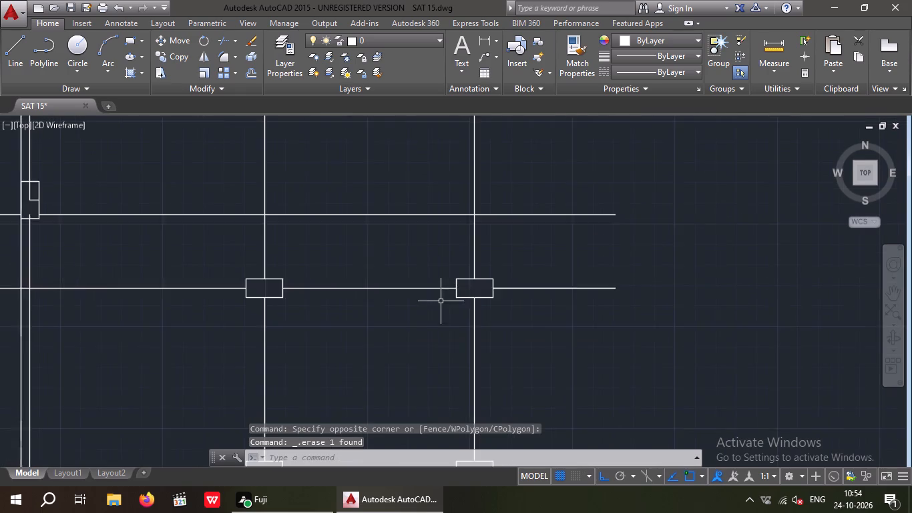
scroll(441, 301, down, 2)
scroll(340, 270, up, 4)
scroll(319, 334, up, 3)
drag(341, 331, 317, 298)
click(303, 252)
key(Delete)
drag(348, 357, 322, 372)
click(308, 379)
key(Delete)
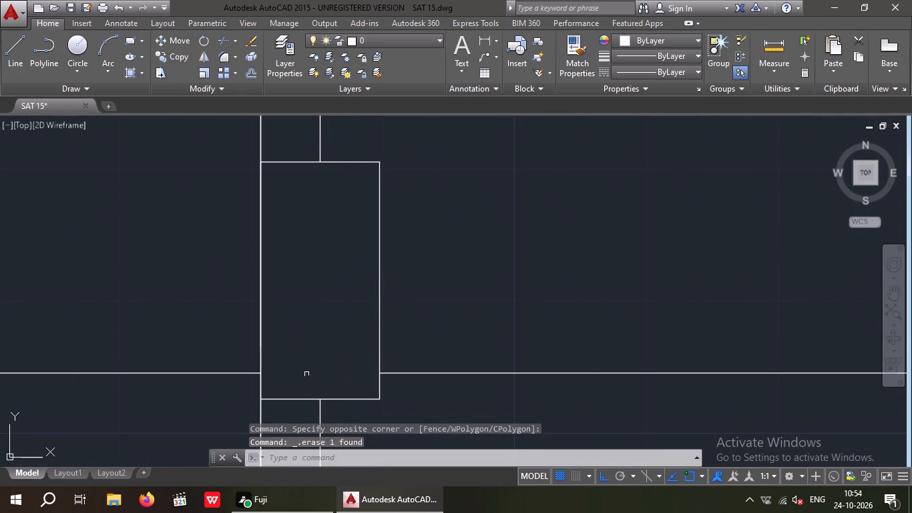
Erase the leftover northern vertical and eastern horizontal segments inside the third row's westernmost column.
scroll(326, 299, down, 4)
scroll(73, 315, up, 4)
drag(95, 310, 53, 291)
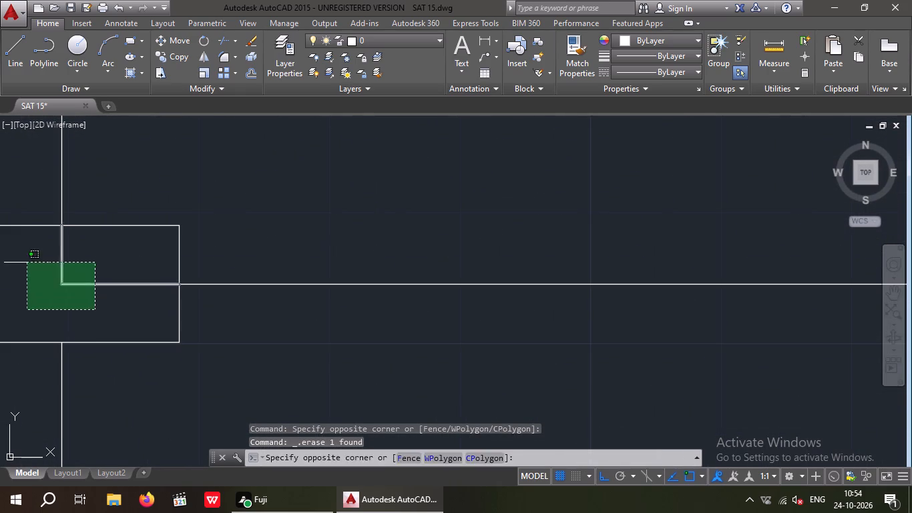
click(27, 263)
key(Delete)
Erase the leftover northern vertical and eastern horizontal segments inside the two eastern columns of the second row.
scroll(71, 265, down, 4)
scroll(276, 309, down, 1)
middle_drag(196, 194, 173, 302)
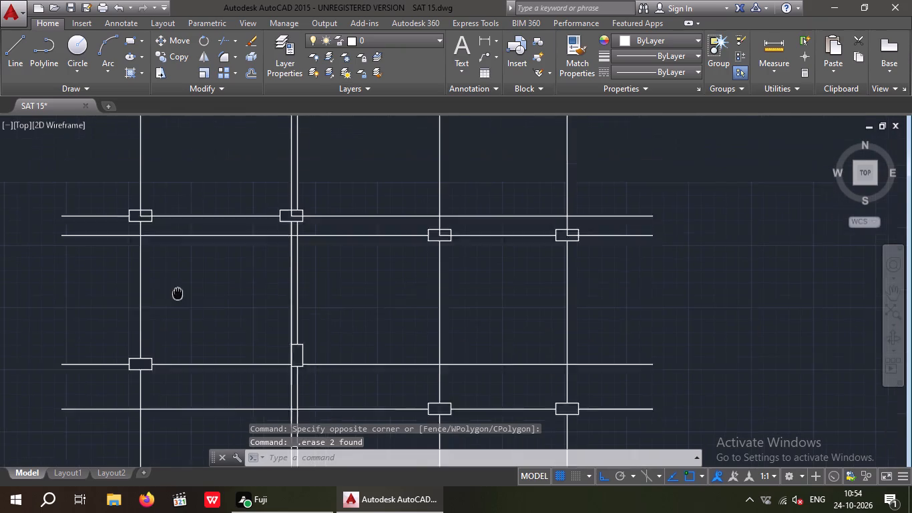
middle_drag(173, 302, 153, 337)
scroll(541, 299, up, 6)
drag(549, 319, 519, 297)
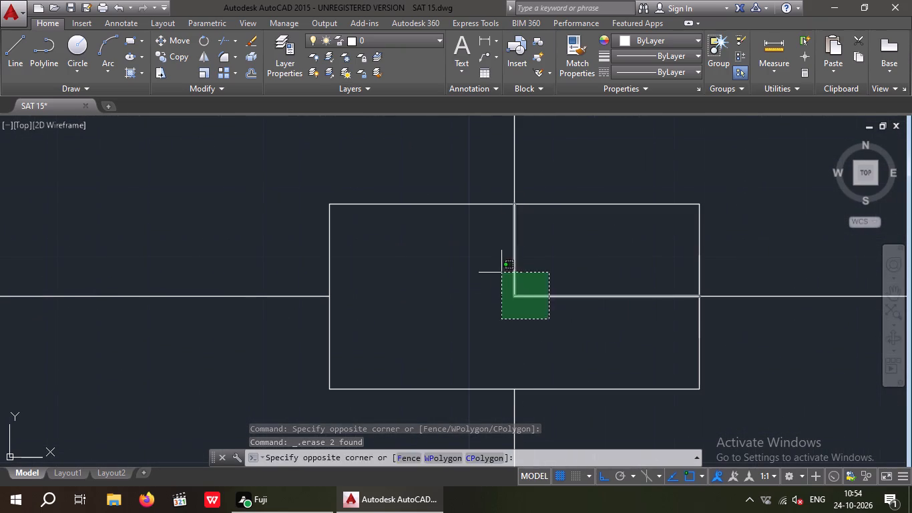
click(501, 273)
key(Delete)
scroll(519, 269, down, 5)
scroll(316, 277, up, 5)
drag(330, 277, 299, 260)
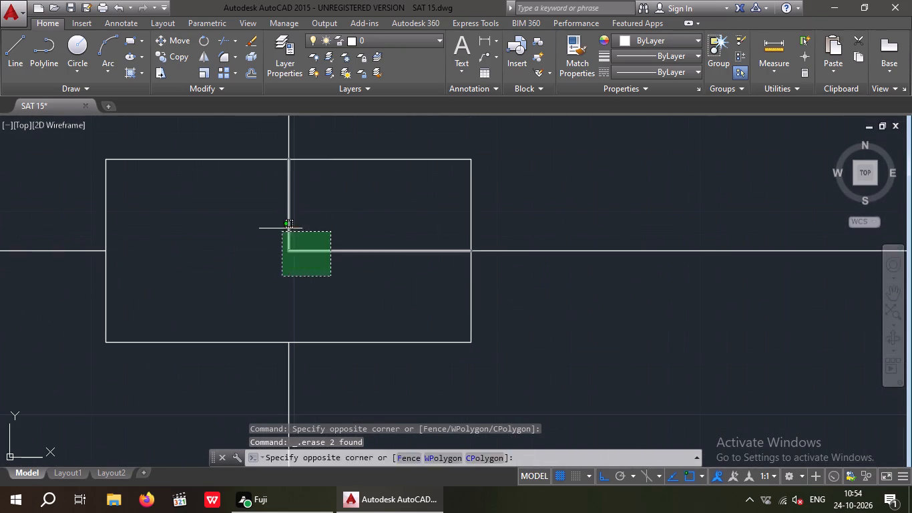
click(277, 224)
key(Delete)
Erase the leftover northern vertical and eastern horizontal segments inside the two western columns of the second row.
scroll(302, 242, down, 5)
middle_drag(206, 299, 471, 315)
scroll(330, 232, up, 4)
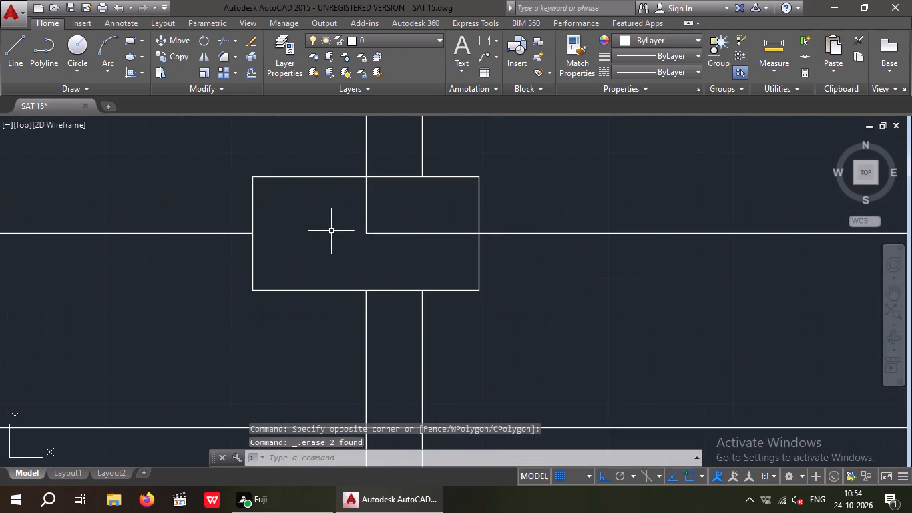
drag(399, 248, 350, 230)
click(341, 214)
key(Delete)
scroll(350, 226, down, 5)
middle_drag(275, 299, 440, 316)
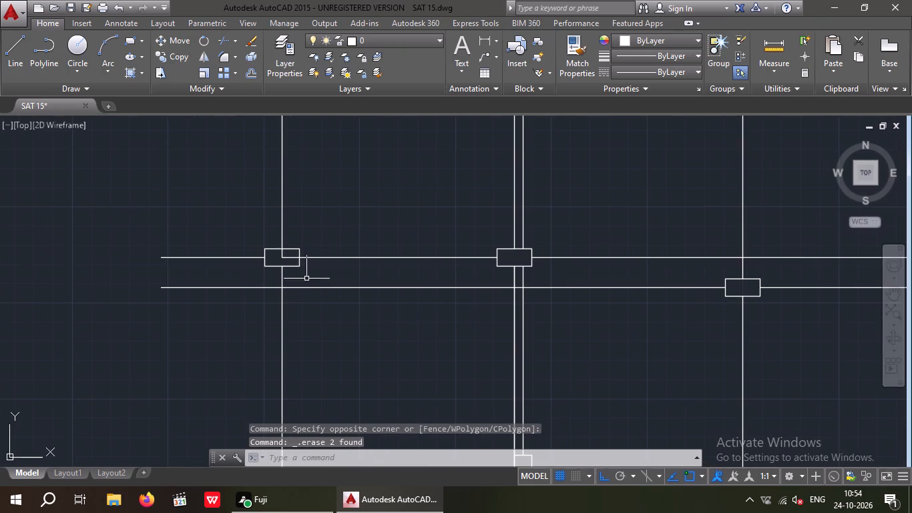
scroll(276, 255, up, 4)
drag(336, 296, 287, 263)
click(272, 248)
key(Delete)
Erase the leftover northern vertical and eastern horizontal segments inside the two western columns of the northernmost row.
scroll(302, 259, down, 4)
scroll(417, 283, down, 1)
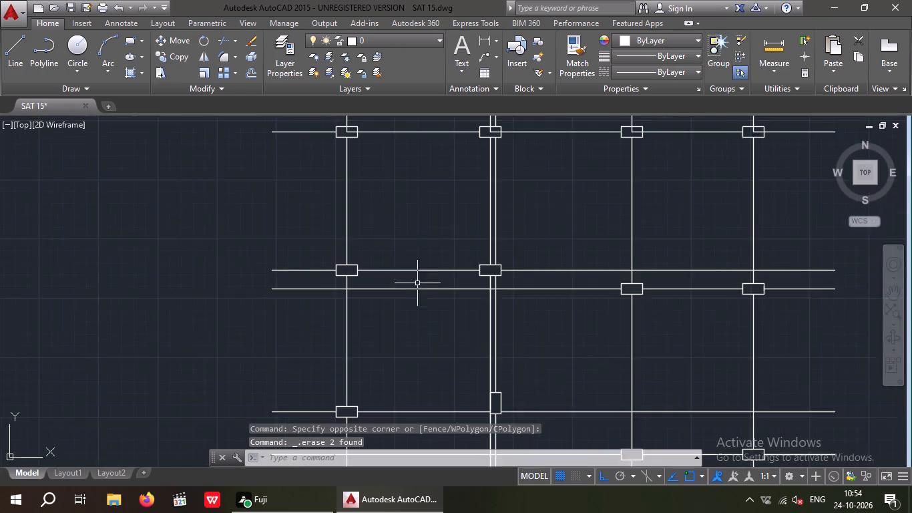
middle_drag(417, 283, 292, 400)
scroll(216, 248, up, 6)
drag(289, 289, 245, 266)
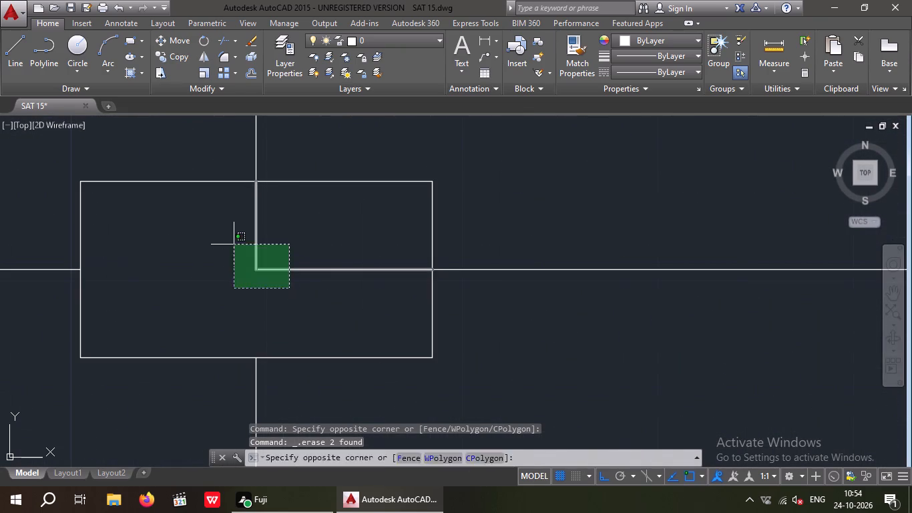
click(234, 244)
key(Delete)
scroll(246, 257, down, 5)
middle_drag(467, 301, 0, 331)
scroll(324, 293, up, 4)
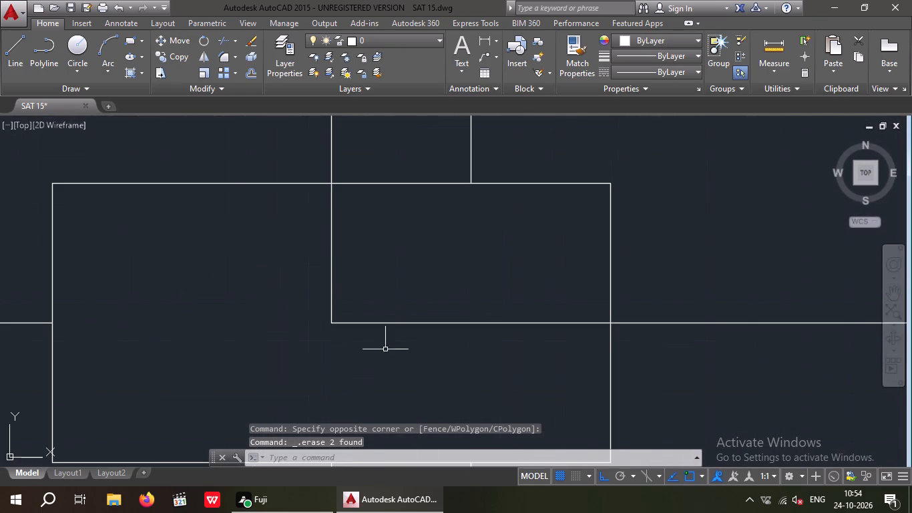
drag(390, 353, 307, 315)
click(298, 282)
key(Delete)
Erase the leftover northern vertical and eastern horizontal segments inside the two eastern columns of the northernmost row.
scroll(316, 277, down, 5)
middle_drag(577, 316, 146, 322)
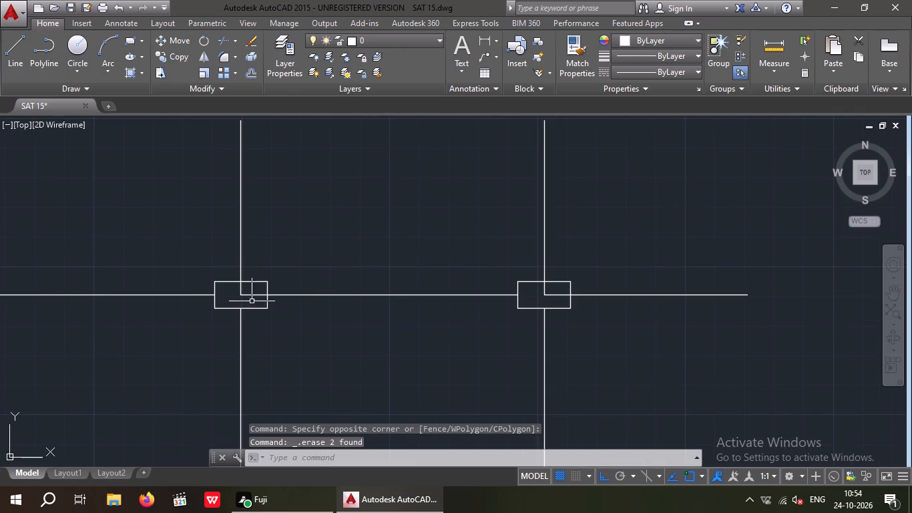
scroll(233, 301, up, 4)
drag(292, 293, 270, 283)
click(258, 233)
key(Delete)
scroll(252, 248, down, 5)
middle_drag(433, 325, 380, 335)
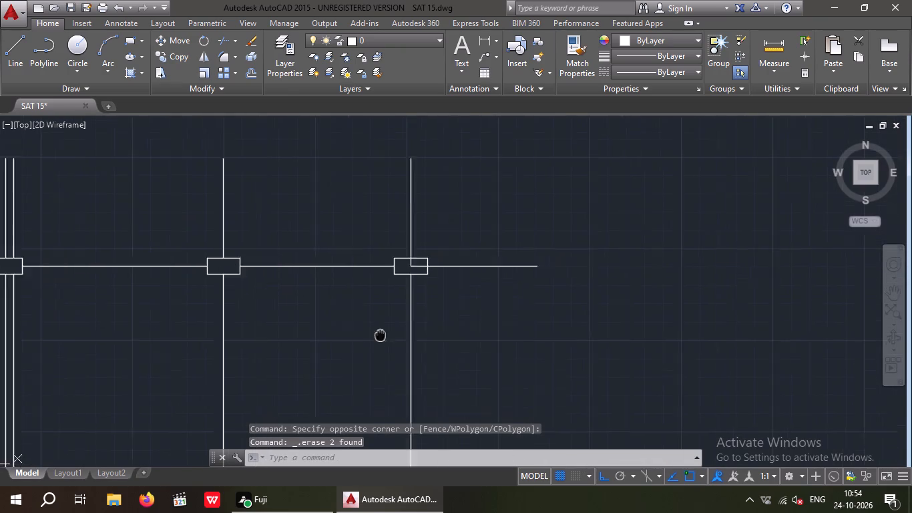
middle_drag(380, 335, 266, 354)
scroll(277, 291, up, 5)
drag(284, 292, 262, 277)
click(239, 224)
key(Delete)
Save the SAT 15 drawing with the cleaned column grid.
scroll(258, 258, down, 5)
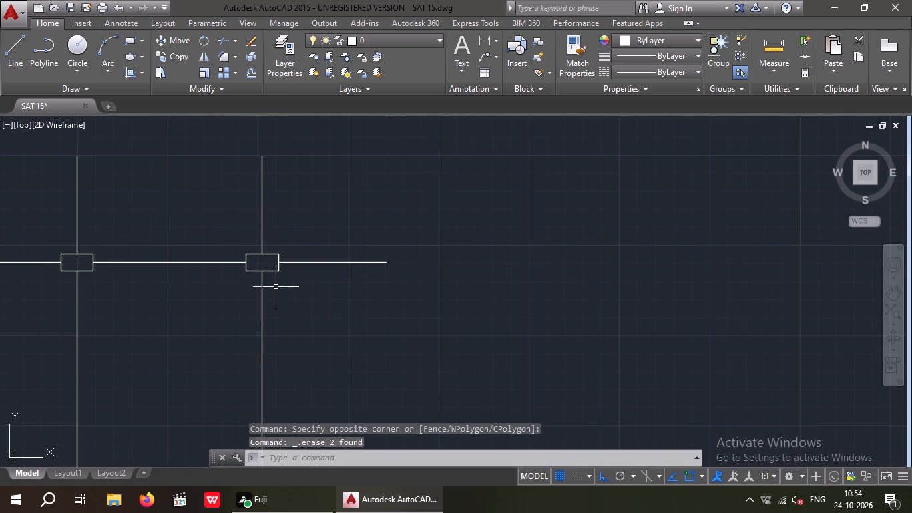
middle_drag(338, 319, 374, 285)
scroll(380, 281, down, 3)
middle_drag(429, 331, 457, 254)
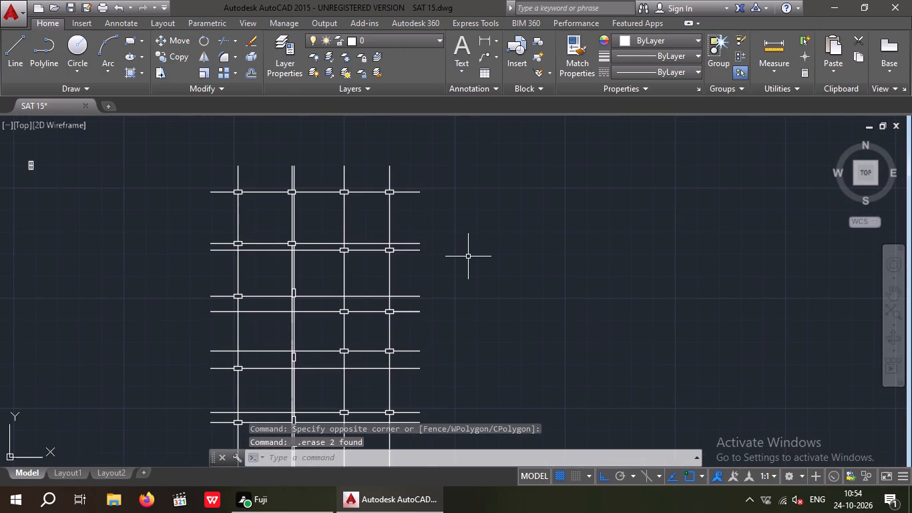
key(Escape)
key(Escape)
key(Escape)
key(ctrl+s)
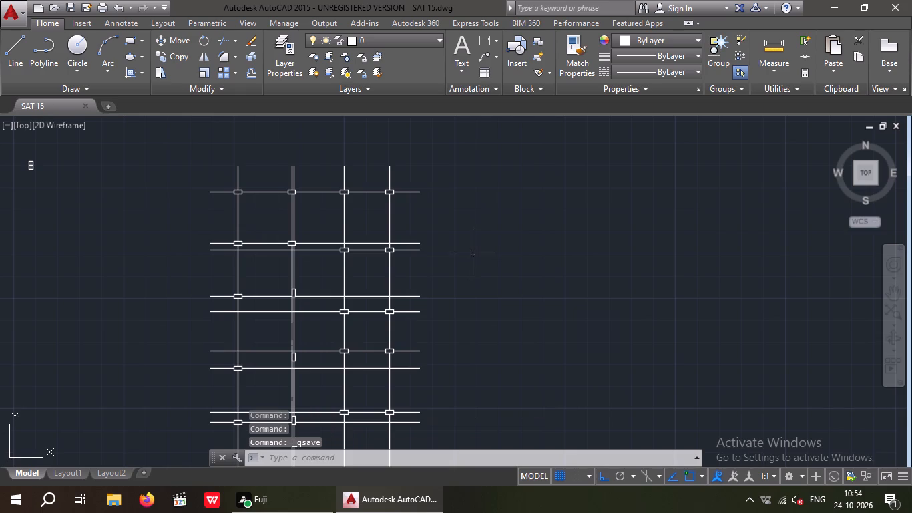
key(ctrl+s)
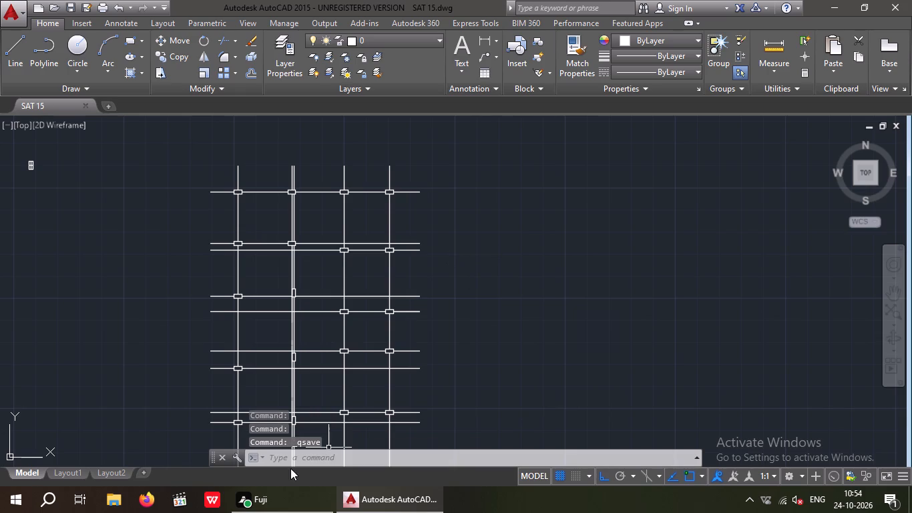
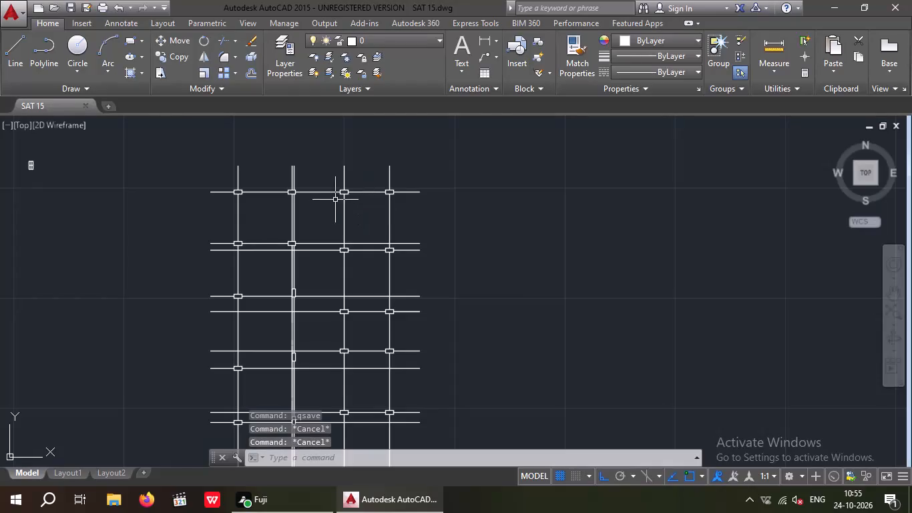
Select all four outline edges of the two western columns in the northernmost row.
scroll(285, 198, up, 4)
middle_drag(85, 219, 416, 283)
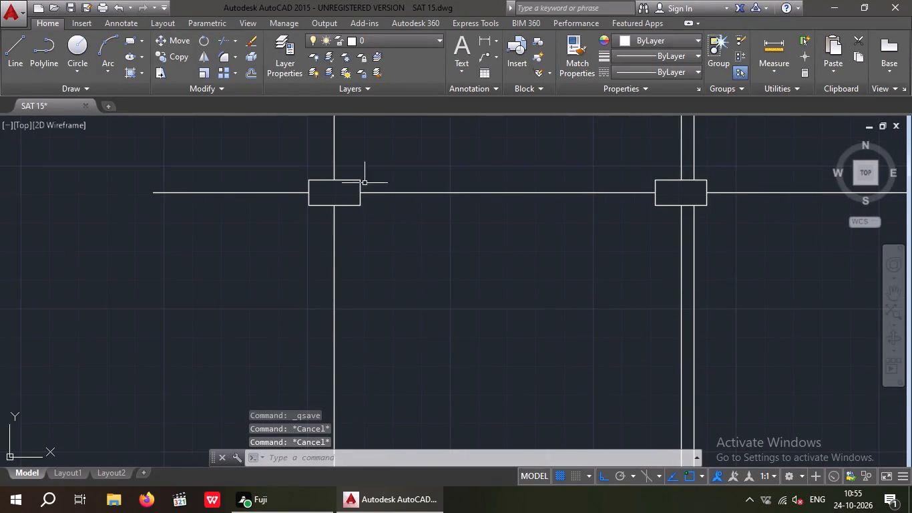
scroll(367, 176, up, 2)
drag(373, 147, 307, 197)
click(304, 200)
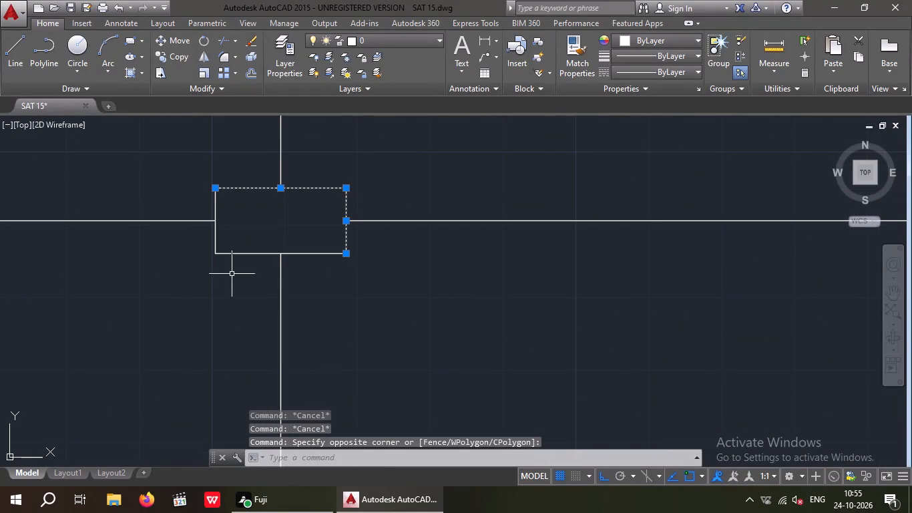
drag(232, 274, 210, 267)
click(199, 248)
scroll(197, 254, down, 4)
scroll(359, 248, up, 2)
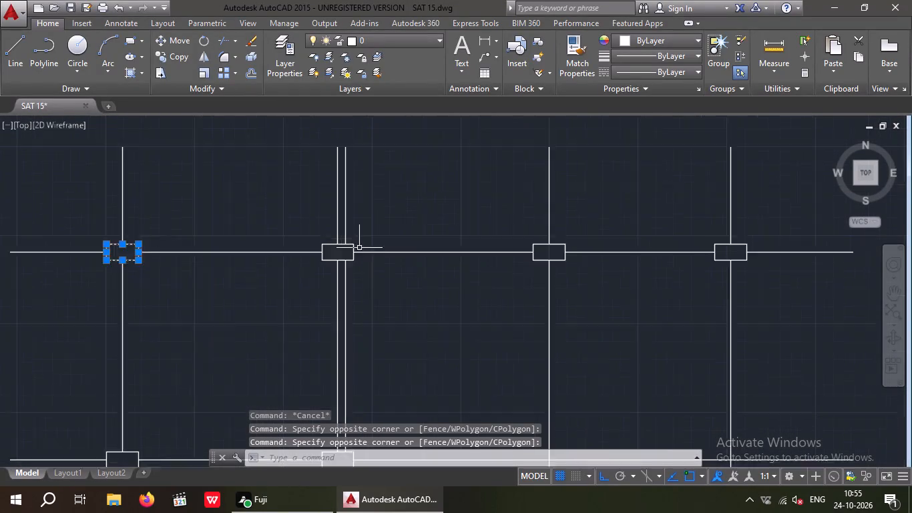
scroll(359, 247, up, 3)
drag(355, 188, 320, 213)
click(294, 230)
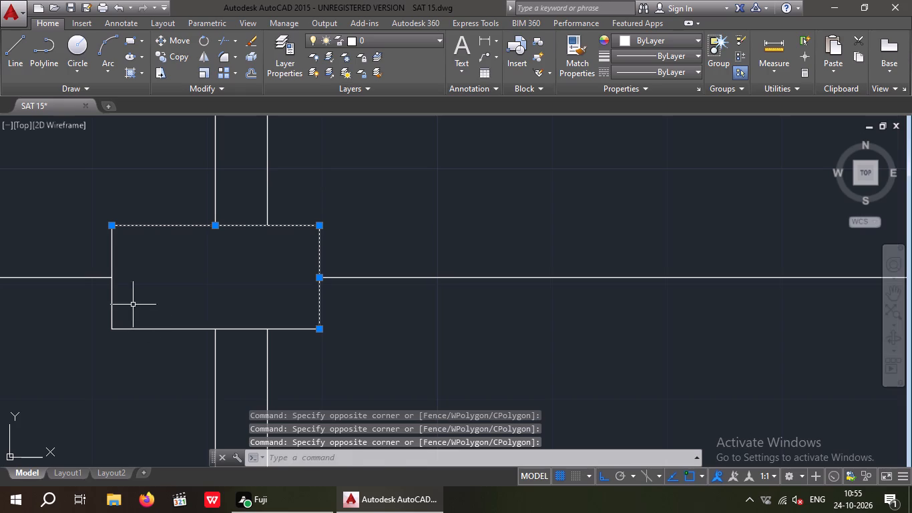
drag(133, 304, 97, 350)
click(54, 367)
Add all four outline edges of the two eastern columns in the northernmost row to the selection.
scroll(76, 343, down, 4)
scroll(314, 326, up, 4)
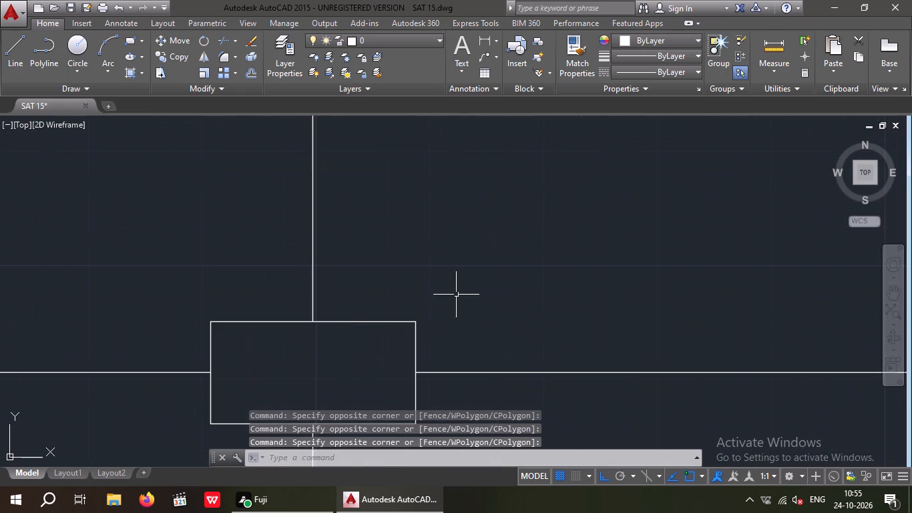
drag(459, 286, 398, 329)
click(391, 329)
scroll(410, 299, down, 3)
scroll(356, 343, up, 3)
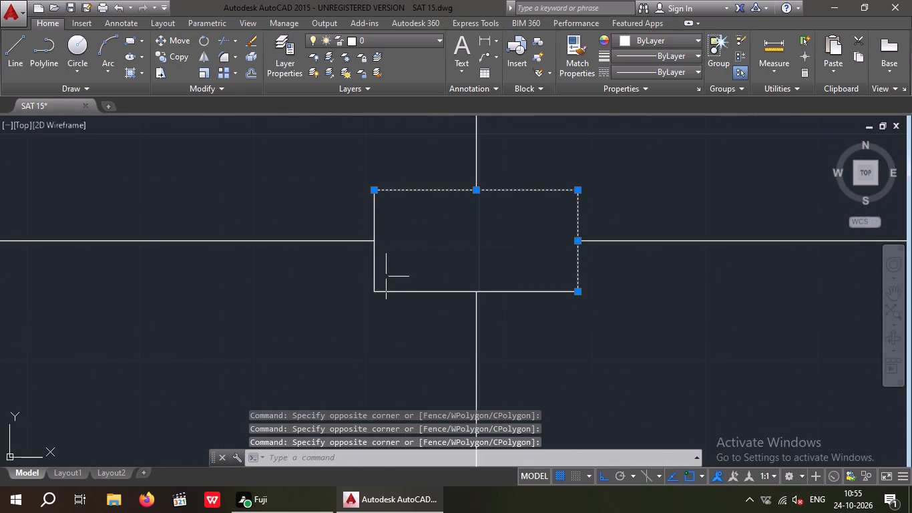
drag(387, 276, 359, 306)
click(353, 311)
scroll(353, 311, down, 4)
scroll(561, 295, up, 4)
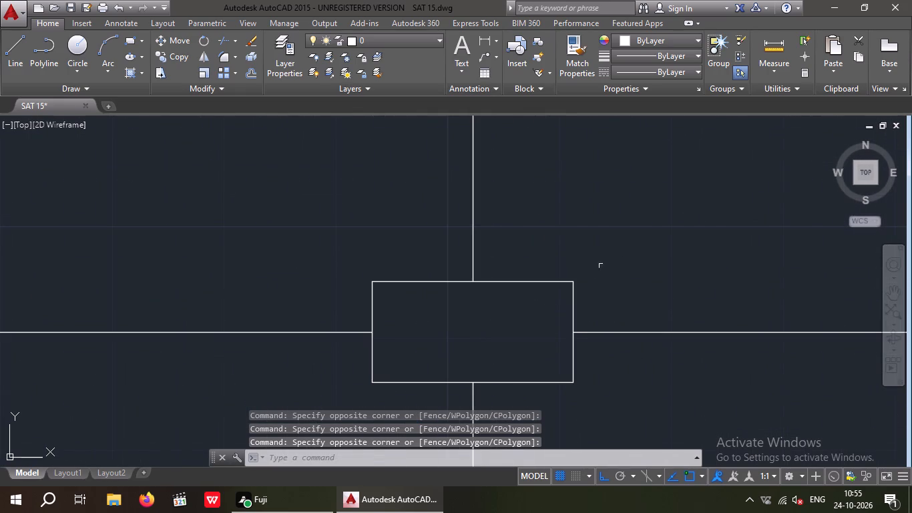
drag(601, 244, 574, 284)
click(564, 285)
drag(405, 365, 355, 389)
click(347, 393)
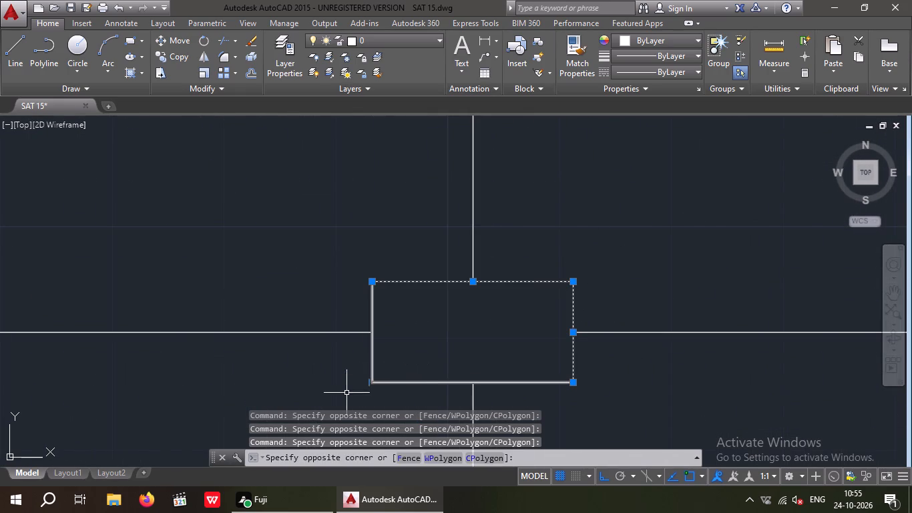
Add the full outline of the westernmost column in the second row to the selection.
scroll(369, 360, down, 3)
middle_drag(339, 392, 413, 277)
scroll(421, 273, down, 3)
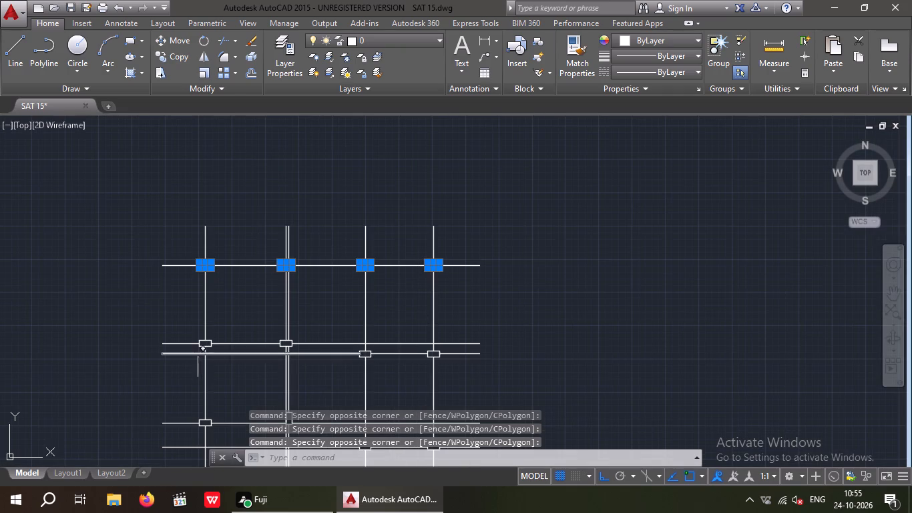
scroll(203, 346, up, 7)
drag(415, 234, 357, 285)
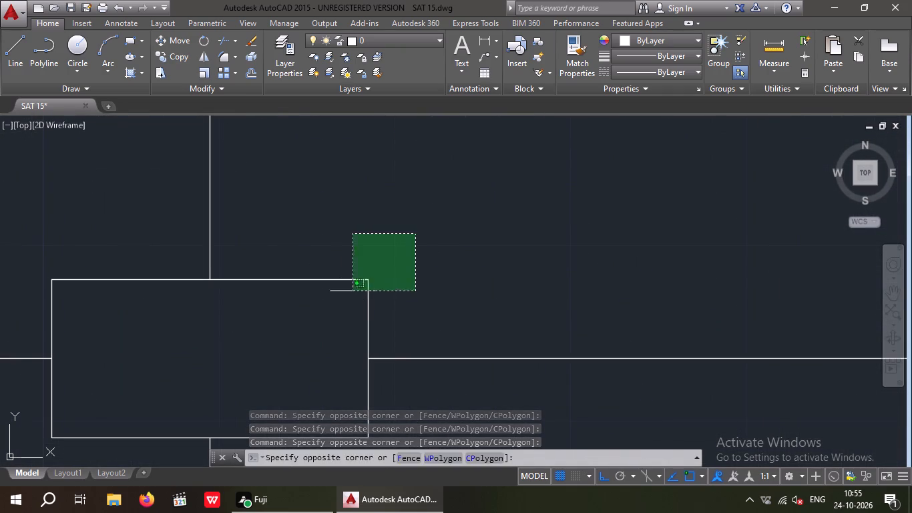
click(347, 299)
scroll(373, 265, down, 3)
scroll(303, 297, up, 3)
drag(296, 304, 232, 375)
click(227, 379)
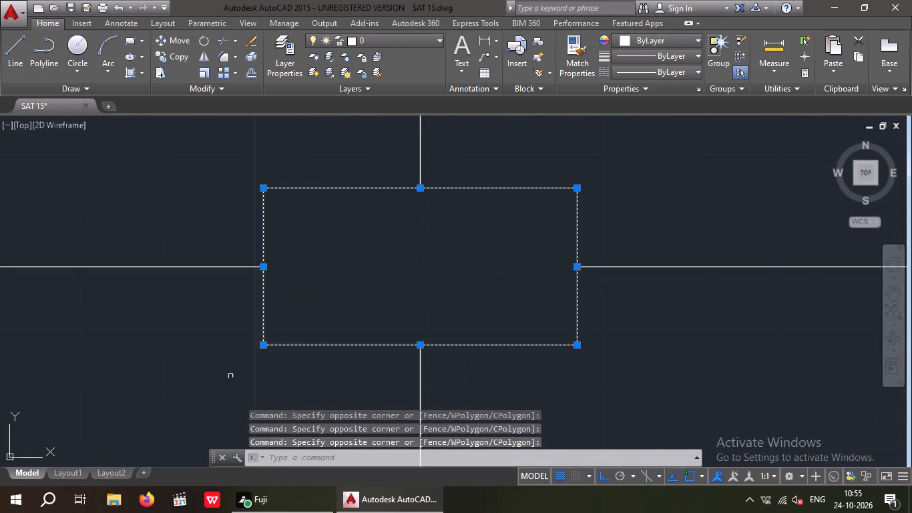
Add the full outline of the second-row column on the double vertical grid lines to the selection.
scroll(245, 357, down, 4)
scroll(616, 335, up, 2)
drag(668, 290, 620, 329)
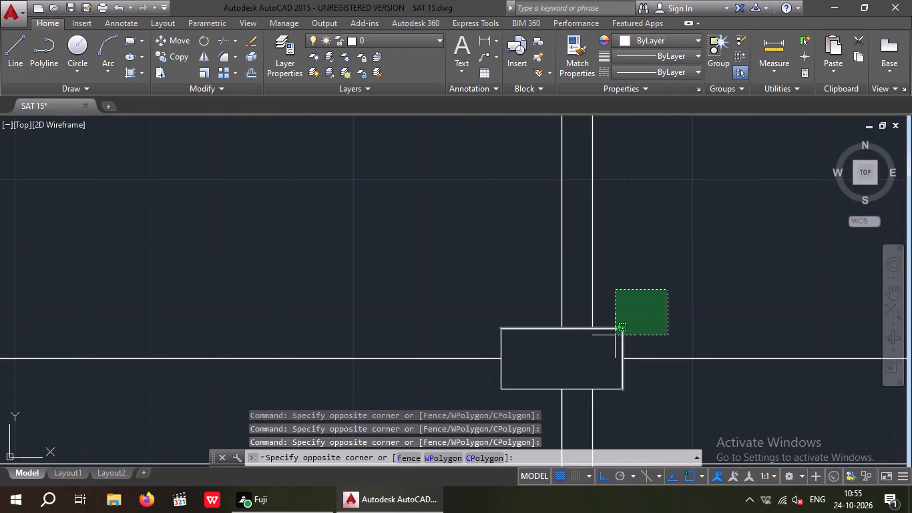
click(615, 335)
drag(523, 377, 497, 401)
click(487, 406)
Add the full outline of the third column from the west in the second row to the selection.
scroll(492, 374, down, 3)
middle_drag(452, 371, 441, 353)
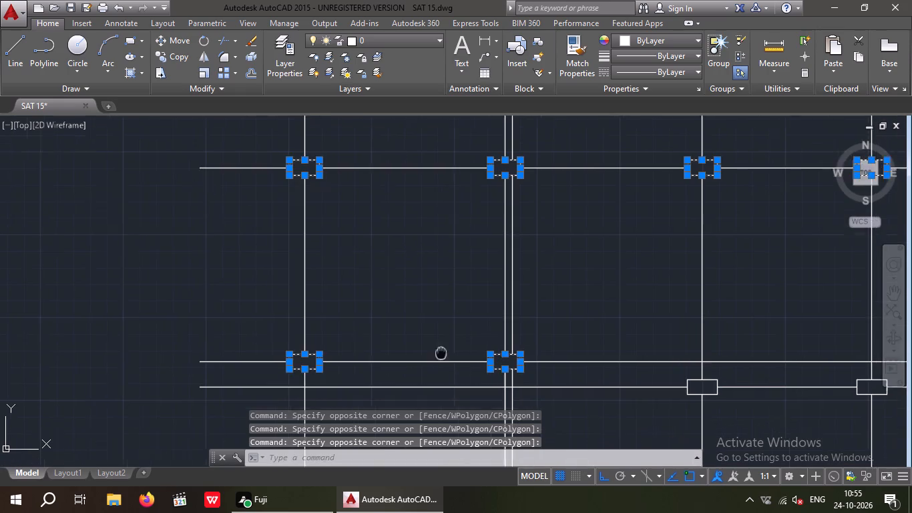
middle_drag(441, 353, 291, 269)
scroll(561, 285, up, 4)
drag(575, 263, 531, 307)
click(531, 308)
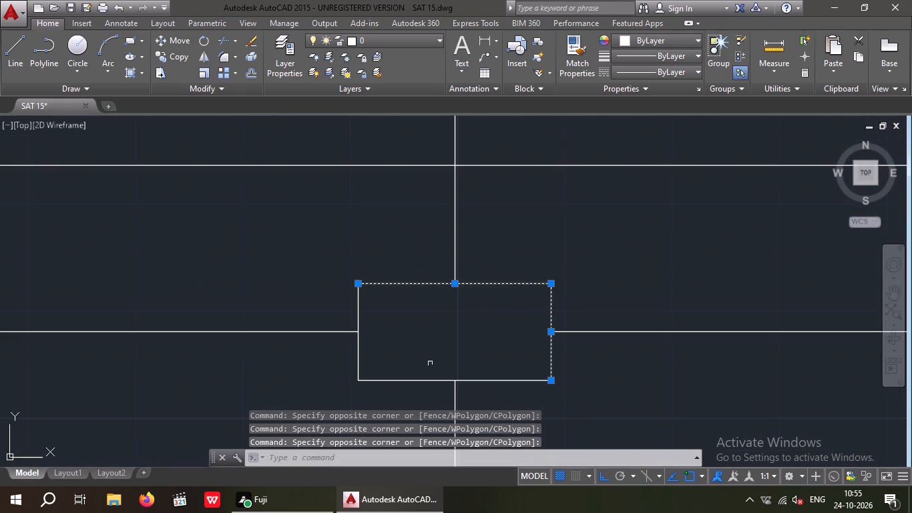
drag(385, 366, 345, 387)
click(322, 392)
Add the full outline of the easternmost column in the second row to the selection.
scroll(341, 363, down, 3)
scroll(698, 341, up, 2)
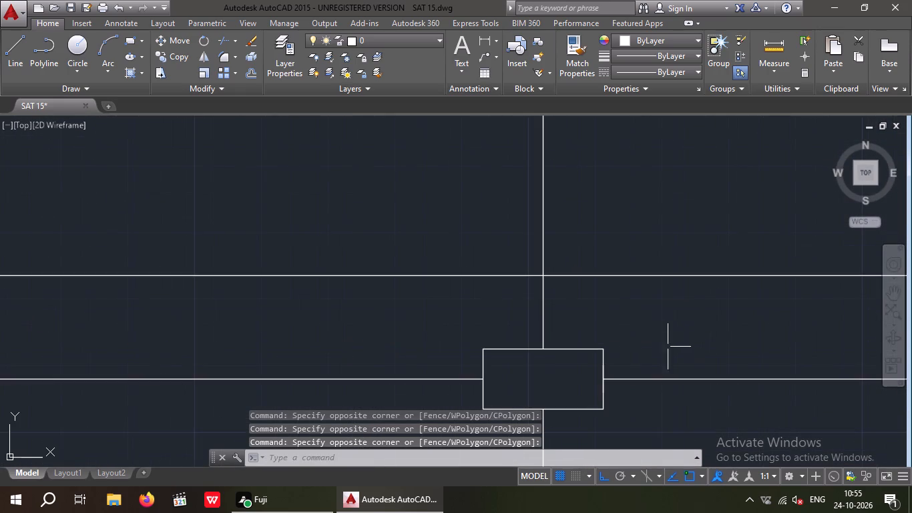
drag(638, 331, 576, 361)
click(576, 361)
scroll(586, 341, down, 1)
middle_drag(592, 309, 599, 252)
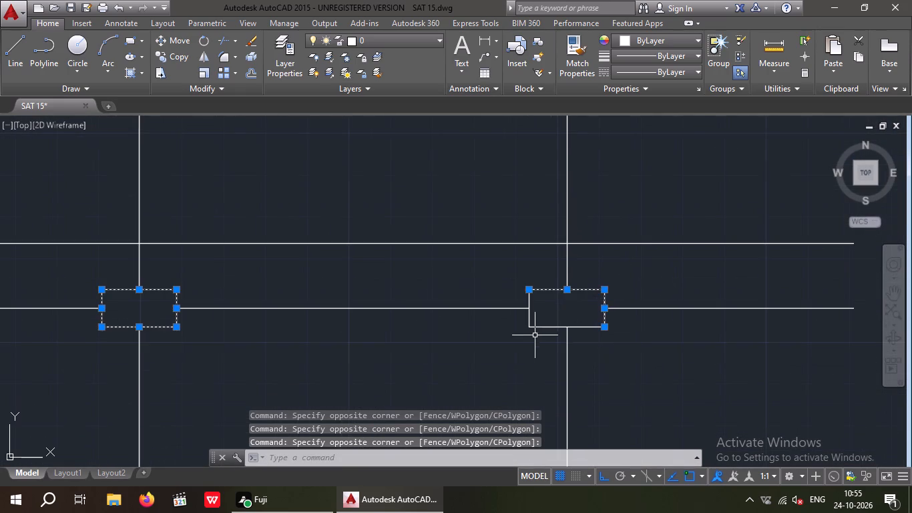
scroll(533, 335, up, 2)
drag(543, 299, 513, 326)
click(507, 331)
Add the full outline of the westernmost column in the third row to the selection.
scroll(510, 328, down, 4)
middle_drag(482, 349, 588, 224)
scroll(592, 224, down, 1)
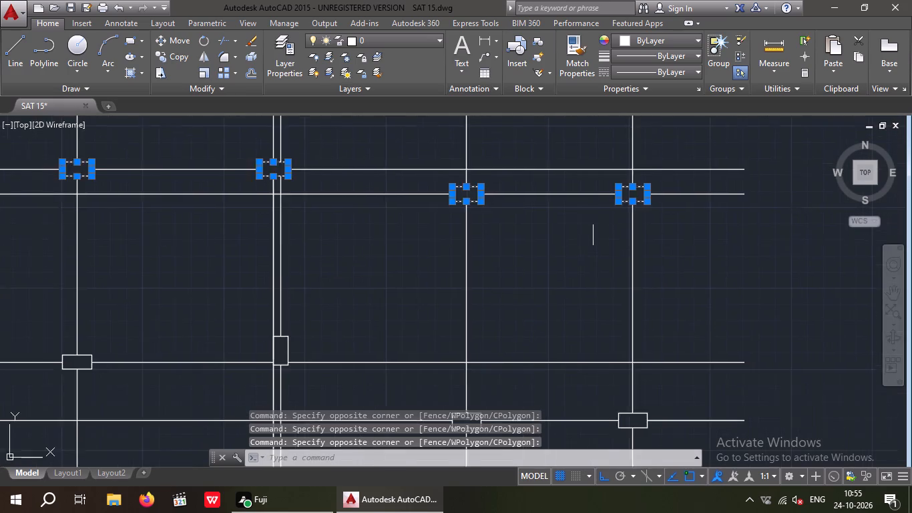
scroll(593, 224, down, 1)
scroll(387, 283, up, 5)
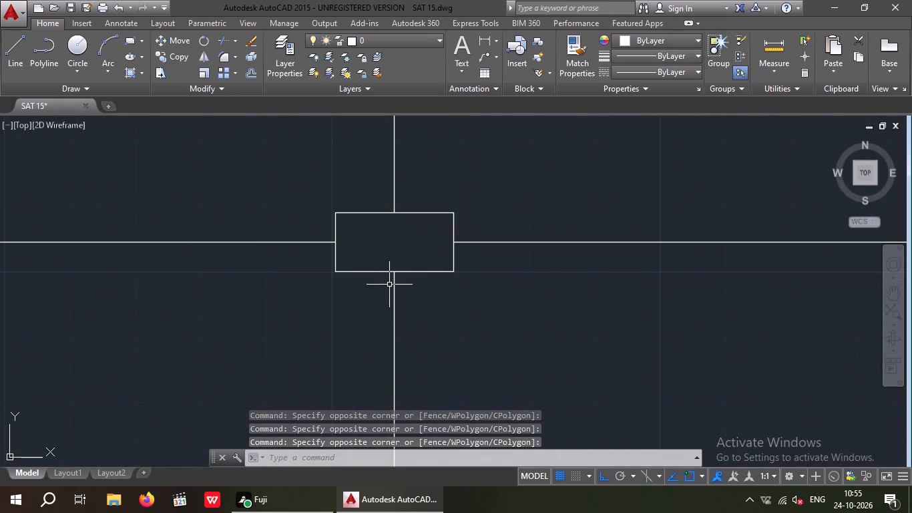
drag(472, 190, 435, 214)
click(433, 215)
drag(354, 263, 328, 285)
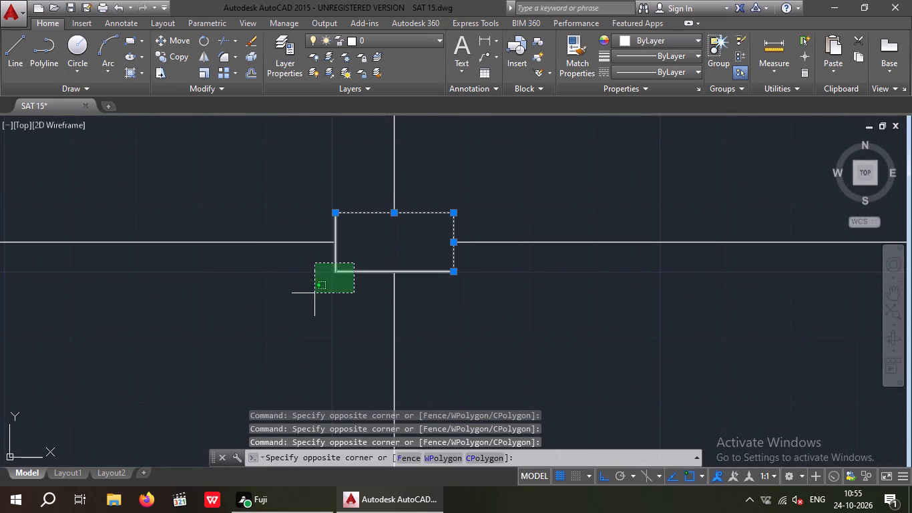
click(314, 293)
Add all four edges of the third-row upright column on the double vertical grid lines to the selection.
scroll(318, 289, down, 3)
middle_drag(485, 285, 298, 276)
scroll(364, 242, up, 4)
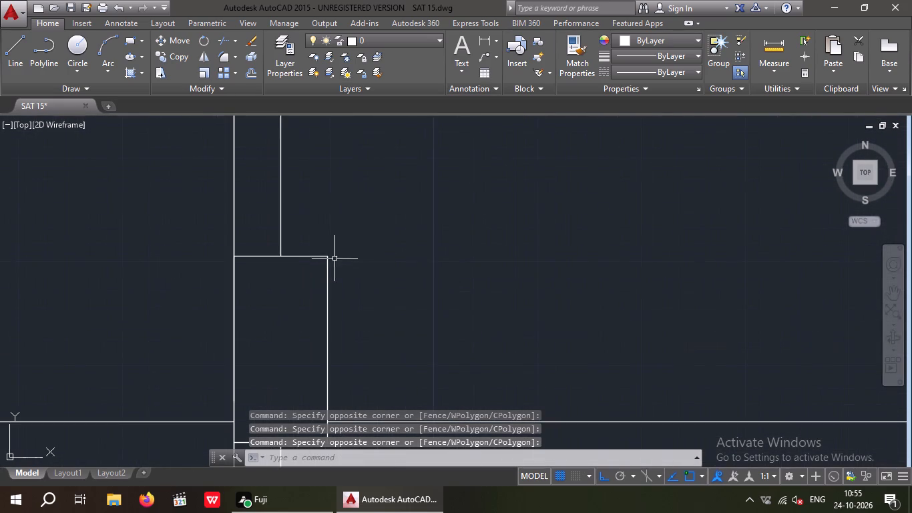
drag(342, 229, 301, 277)
click(300, 279)
scroll(312, 275, down, 3)
scroll(302, 307, up, 4)
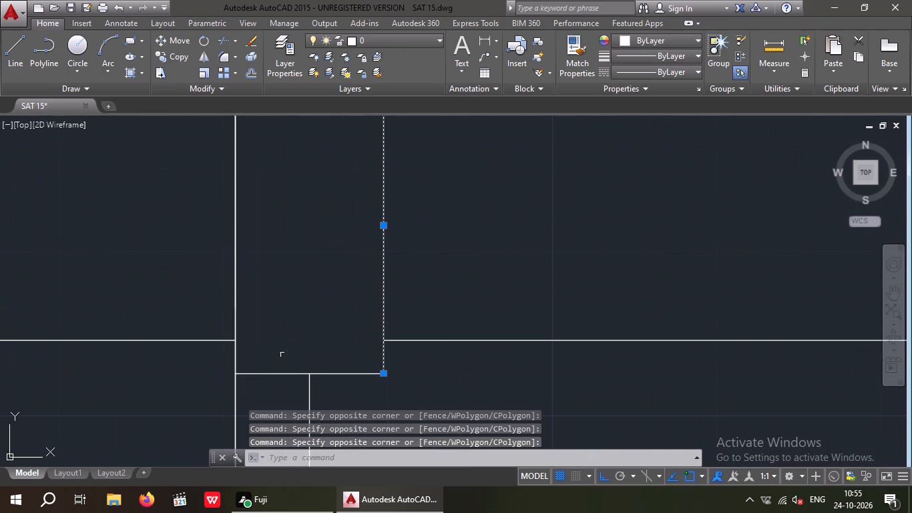
drag(276, 389, 272, 375)
click(272, 369)
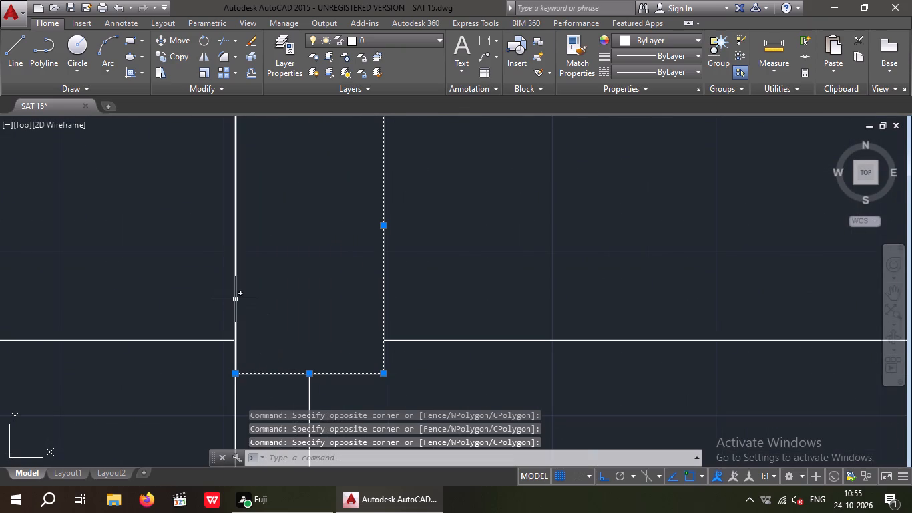
click(235, 299)
Add the full outline of the third column from the west in the third row to the selection.
scroll(262, 295, down, 2)
middle_drag(525, 298, 415, 281)
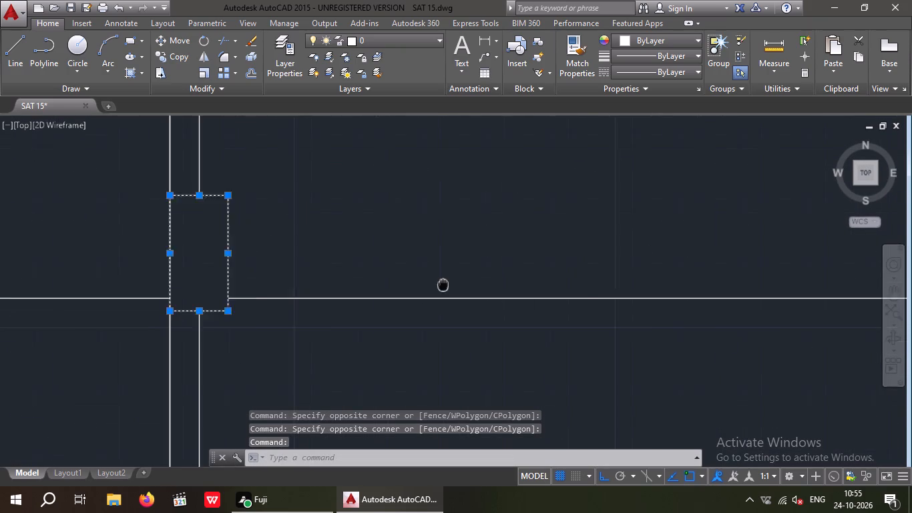
scroll(409, 273, down, 2)
middle_drag(486, 317, 322, 300)
scroll(456, 359, up, 2)
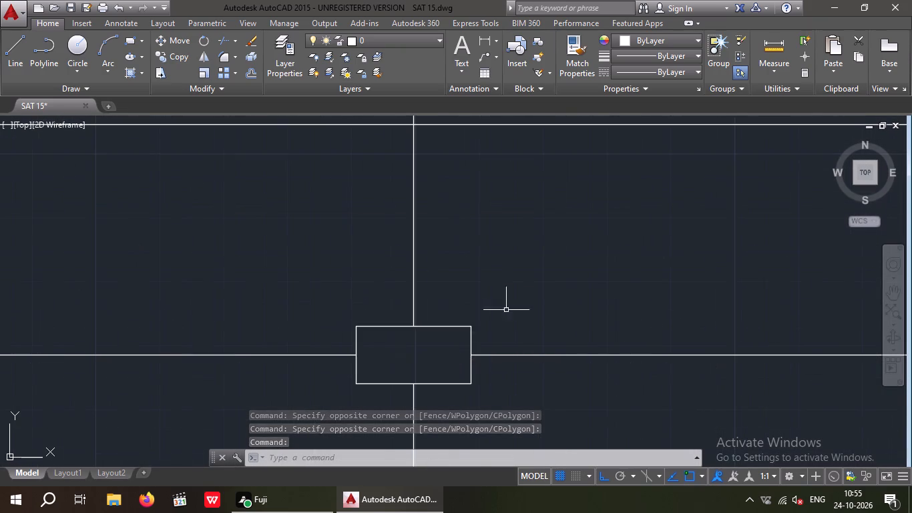
drag(507, 296, 445, 337)
click(452, 333)
scroll(465, 315, down, 1)
scroll(397, 360, up, 3)
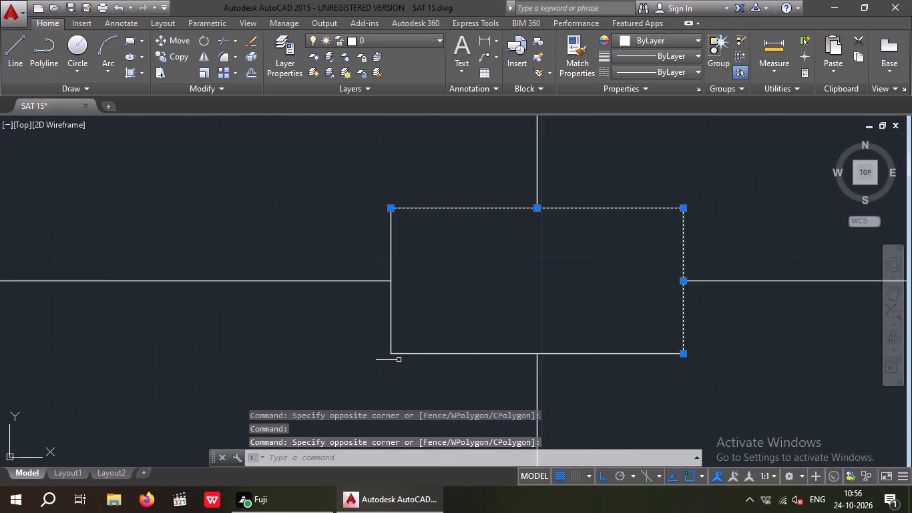
drag(412, 335, 349, 383)
click(347, 384)
Add the full outline of the easternmost column in the third row to the selection.
scroll(371, 342, down, 3)
middle_drag(336, 367, 385, 298)
scroll(392, 286, down, 3)
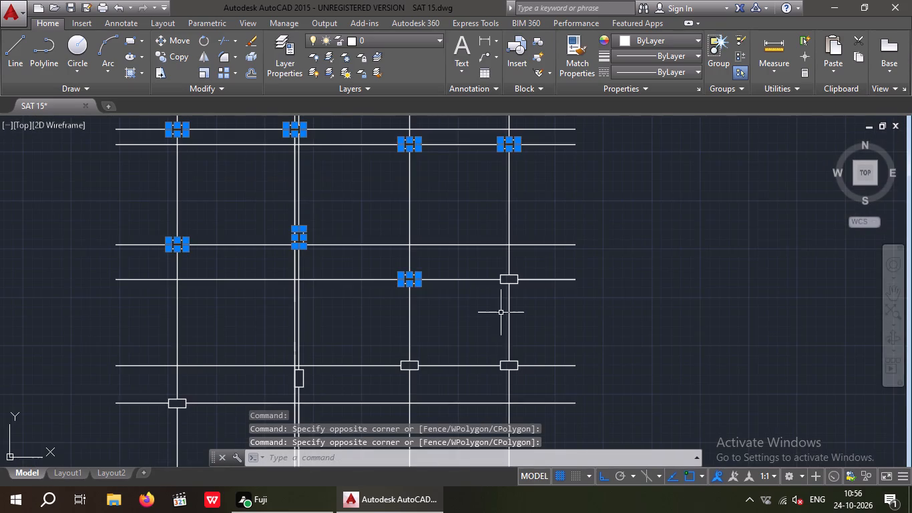
middle_drag(494, 314, 375, 326)
scroll(392, 300, up, 4)
drag(435, 204, 405, 226)
click(405, 227)
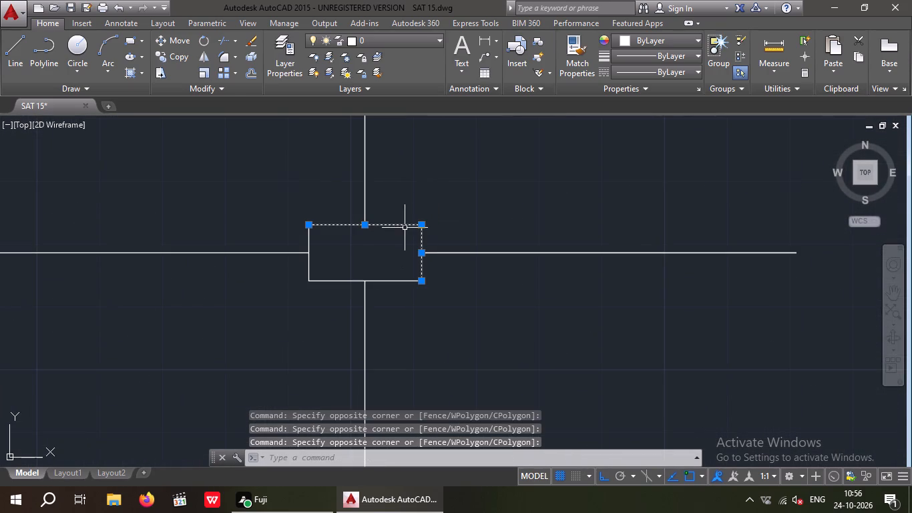
drag(314, 270, 287, 298)
click(279, 305)
Add the full outline of the westernmost column in the fourth row to the selection.
scroll(286, 301, down, 3)
middle_drag(271, 329, 419, 256)
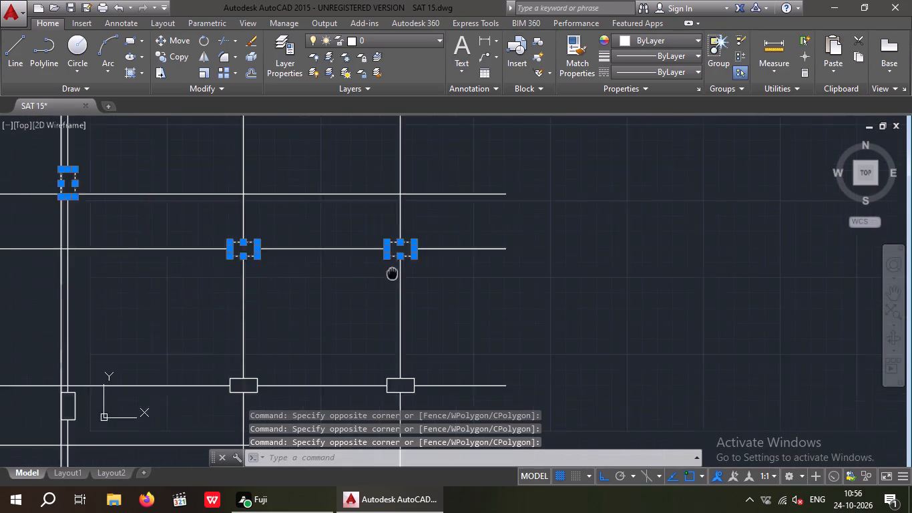
scroll(427, 253, down, 2)
scroll(226, 324, up, 4)
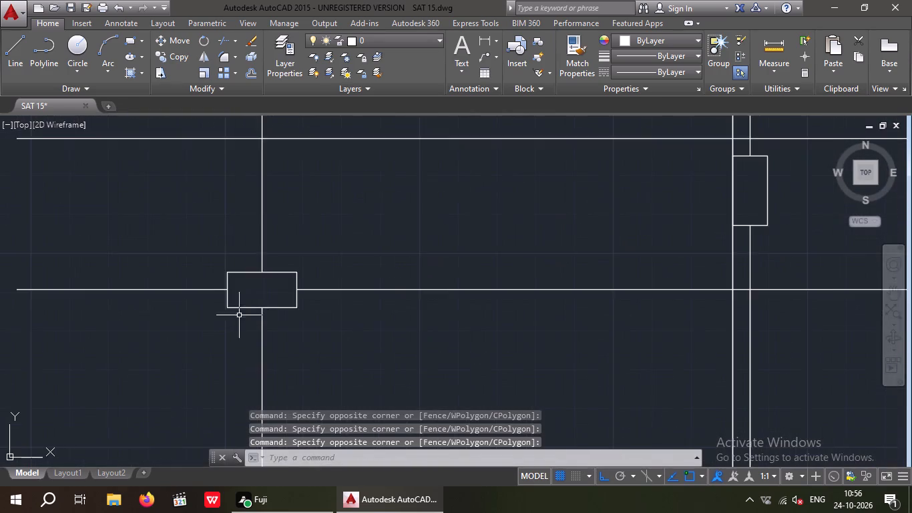
scroll(250, 311, up, 1)
drag(335, 228, 309, 254)
click(306, 257)
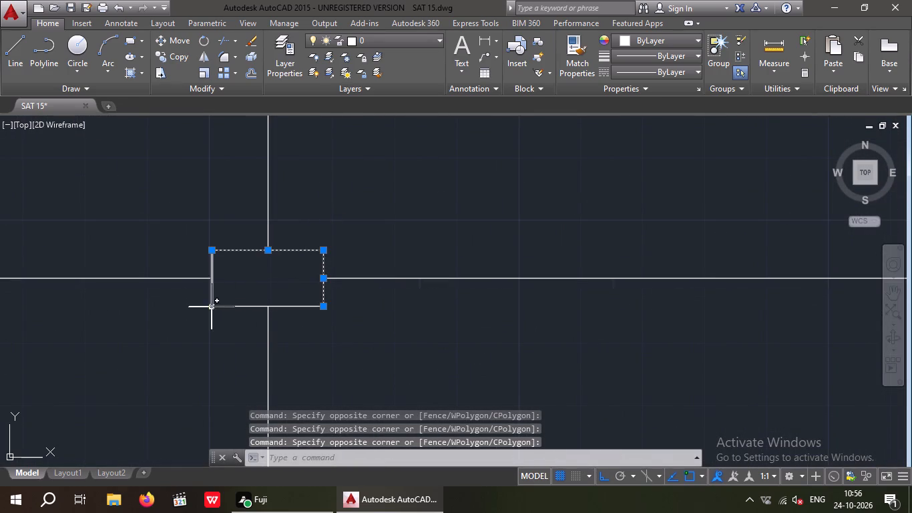
scroll(211, 307, up, 3)
drag(243, 275, 194, 323)
click(189, 325)
Add all four edges of the fourth-row upright column on the double vertical grid lines to the selection.
scroll(208, 307, down, 4)
middle_drag(376, 326, 139, 330)
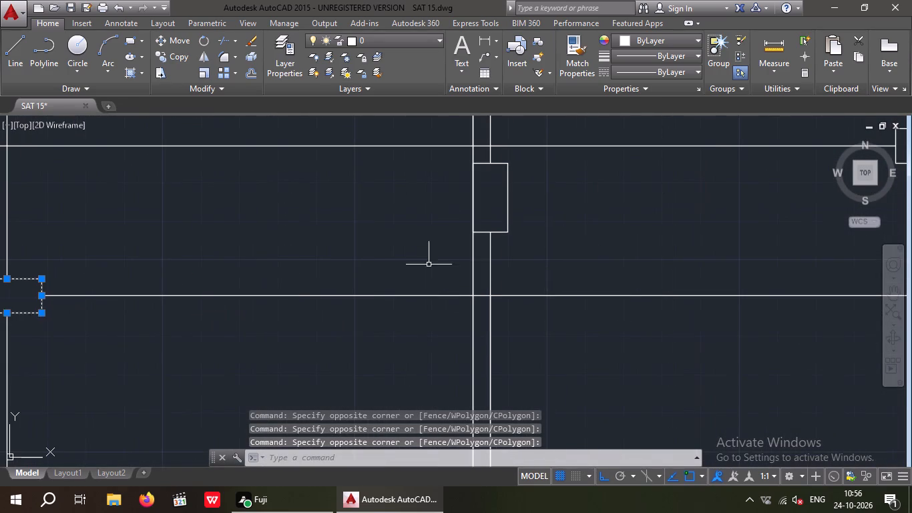
middle_drag(541, 202, 399, 361)
scroll(358, 329, up, 3)
drag(403, 295, 361, 327)
click(361, 325)
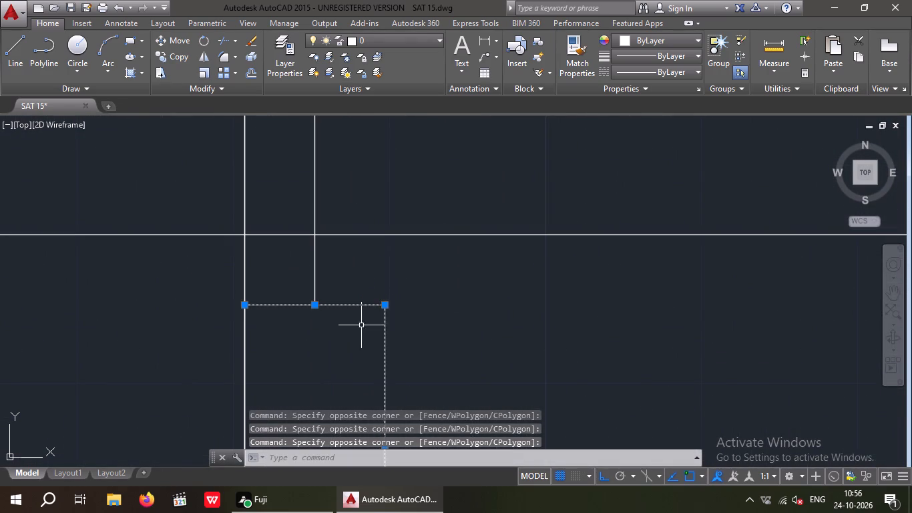
scroll(379, 311, down, 3)
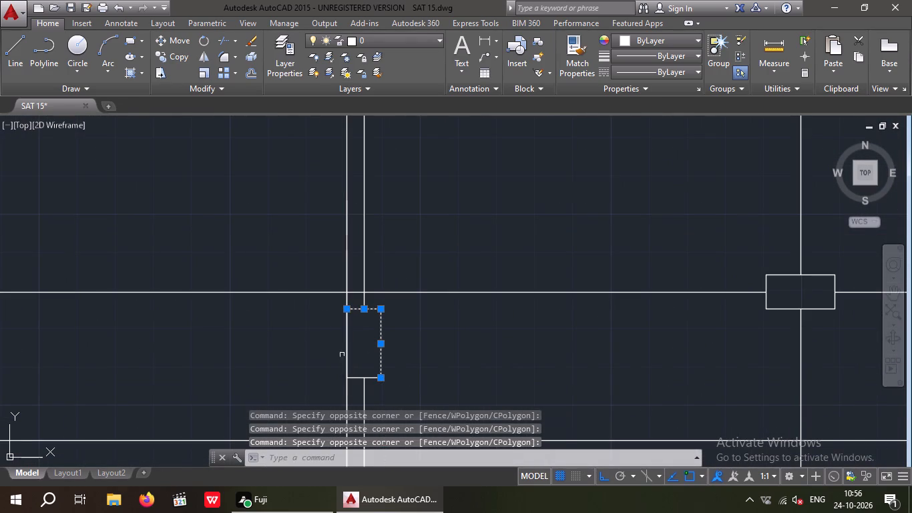
click(347, 348)
scroll(357, 385, up, 3)
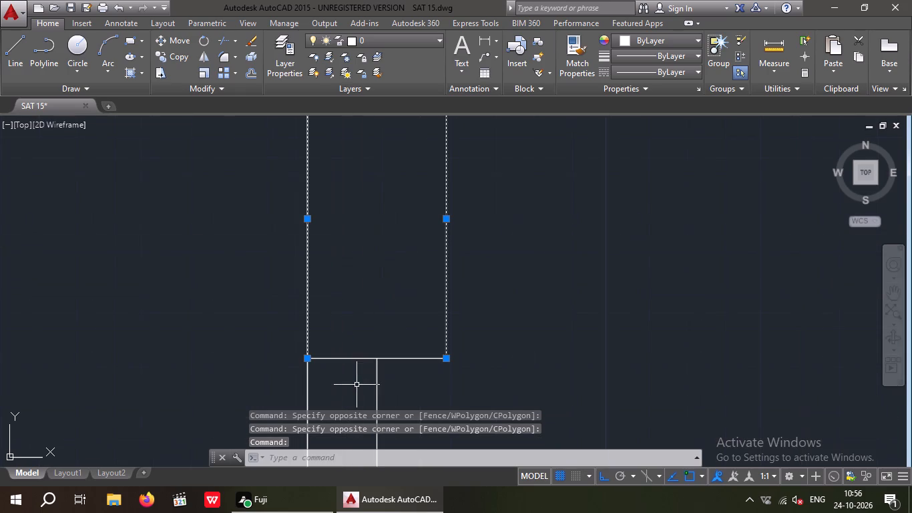
drag(359, 381, 347, 374)
click(341, 343)
Add the full outline of the third column from the west in the fourth row to the selection.
scroll(348, 340, down, 4)
middle_drag(499, 344, 276, 349)
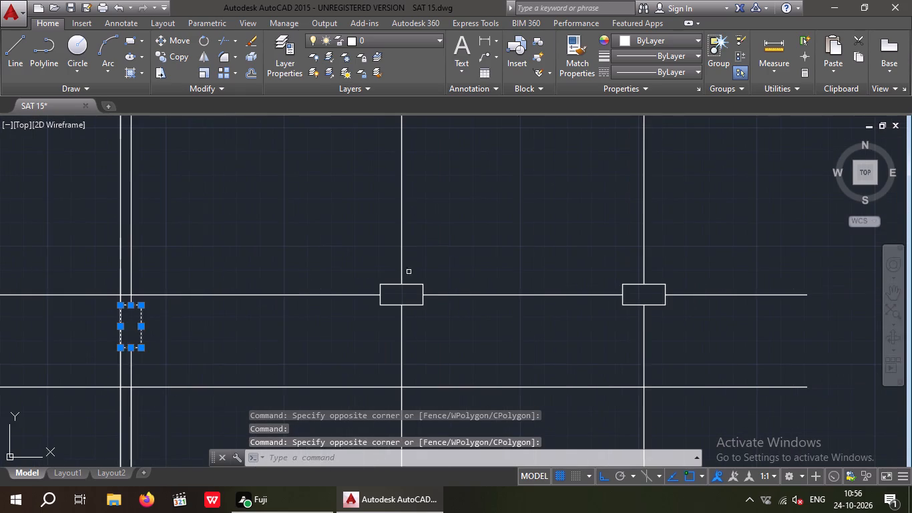
scroll(408, 285, up, 3)
drag(501, 240, 451, 288)
drag(457, 285, 438, 295)
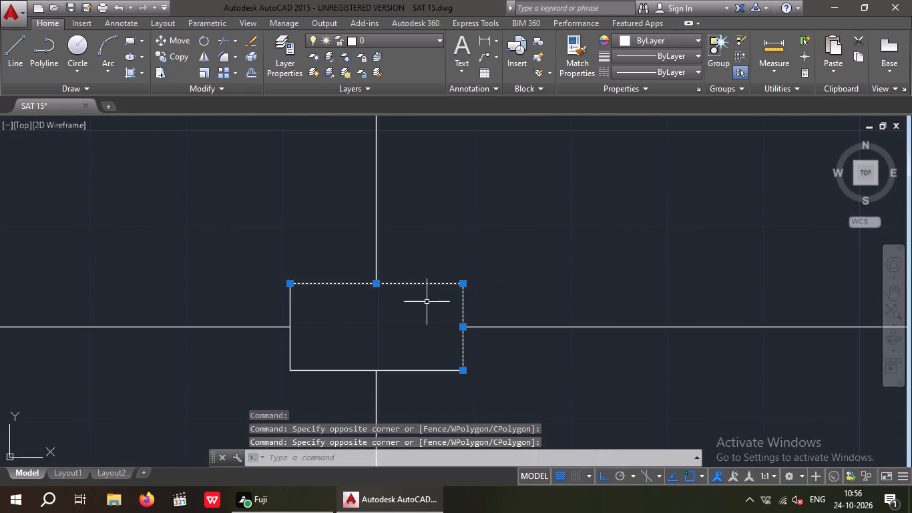
scroll(281, 369, up, 3)
drag(360, 332, 302, 405)
click(300, 405)
Add the full outline of the easternmost column in the fourth row to the selection.
scroll(318, 359, down, 5)
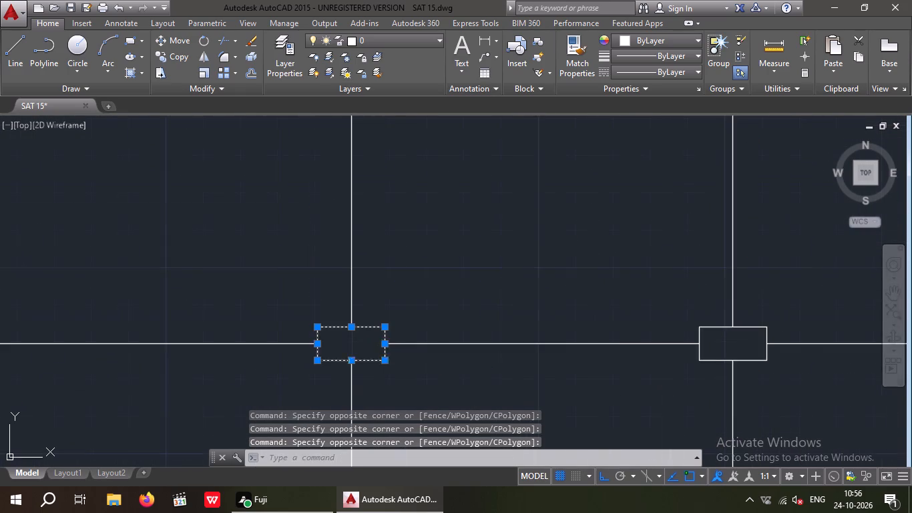
scroll(492, 371, down, 1)
middle_drag(495, 377, 312, 338)
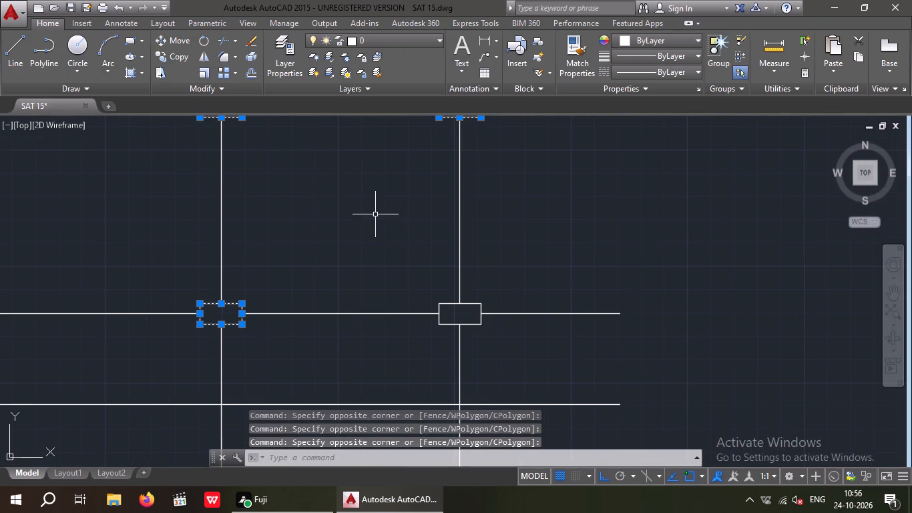
scroll(452, 300, up, 2)
drag(542, 287, 521, 306)
click(506, 320)
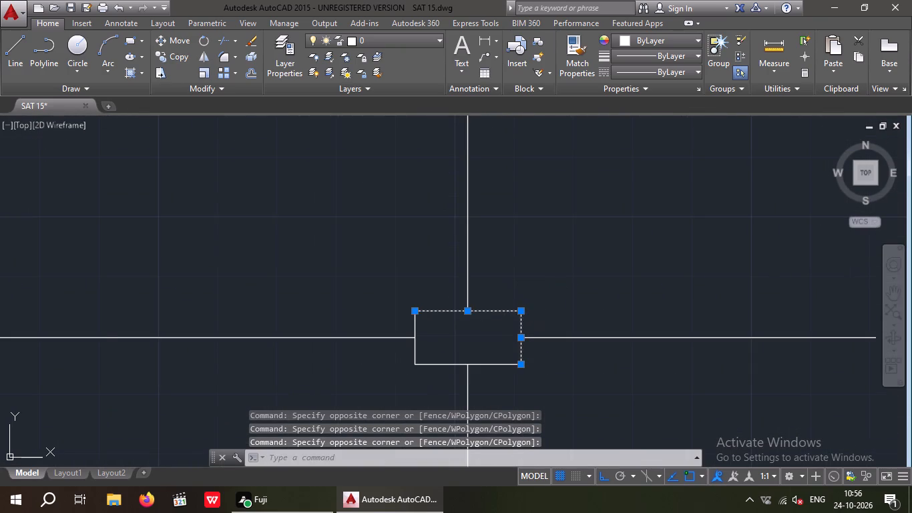
scroll(507, 271, down, 1)
scroll(441, 343, up, 3)
drag(489, 266, 436, 322)
click(436, 313)
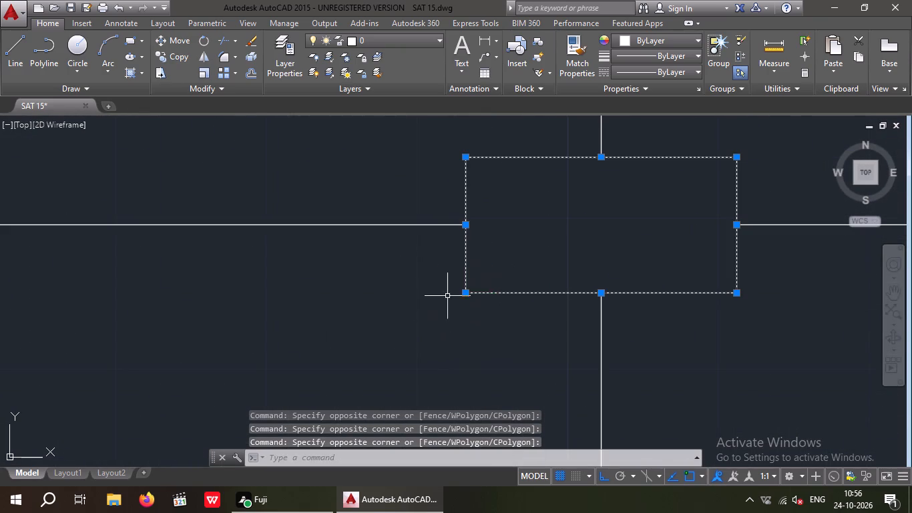
Add the full outline of the westernmost column in the fifth row to the selection.
scroll(455, 286, down, 4)
middle_drag(407, 311, 447, 242)
scroll(455, 234, down, 4)
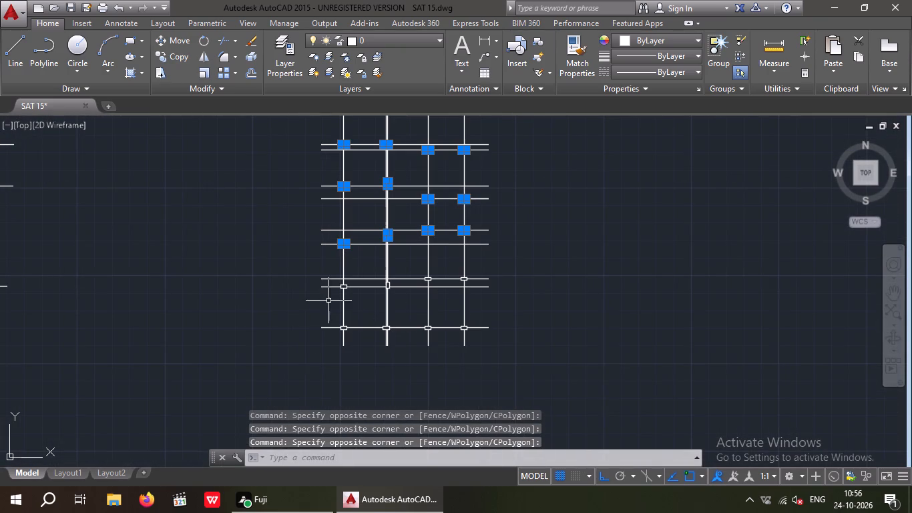
scroll(350, 284, up, 4)
scroll(290, 310, up, 4)
drag(454, 172, 398, 224)
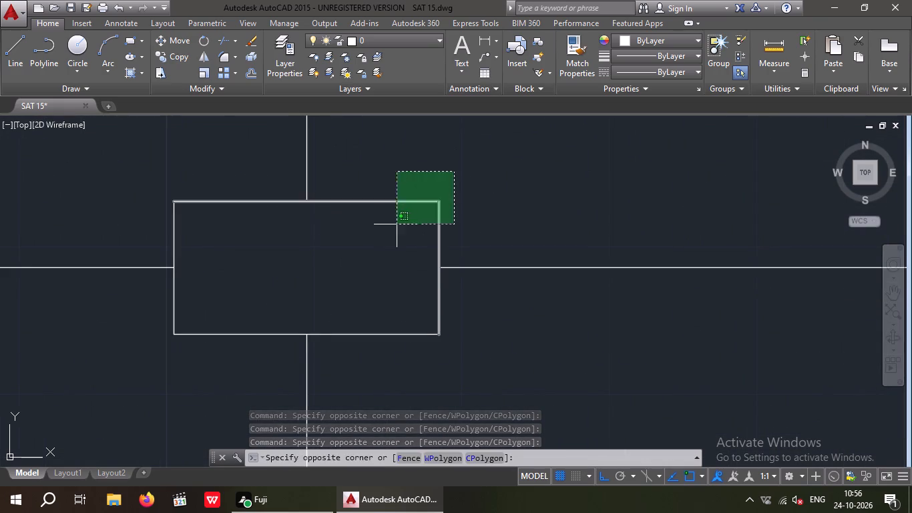
click(410, 210)
scroll(407, 210, down, 3)
scroll(326, 253, up, 4)
drag(391, 204, 315, 285)
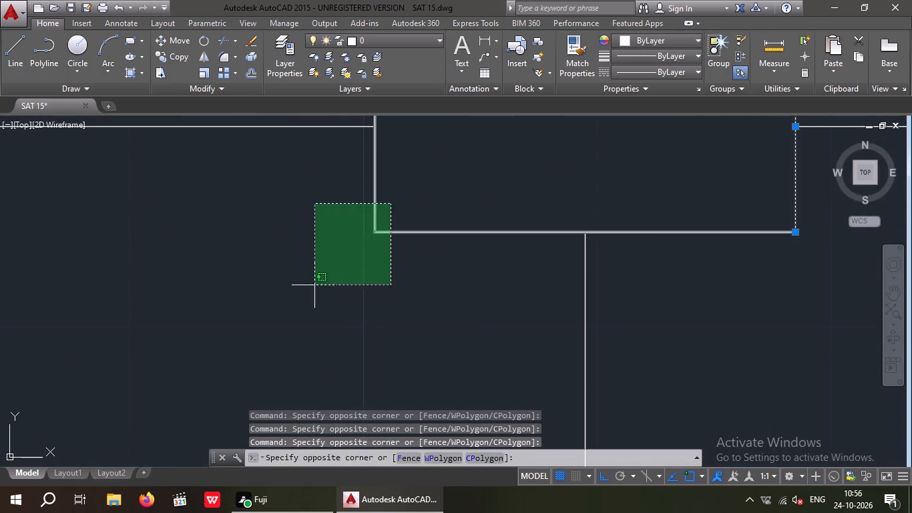
click(326, 269)
Add all four edges of the fifth-row upright column on the double vertical grid lines to the selection.
scroll(334, 255, down, 4)
middle_drag(323, 271, 35, 271)
scroll(105, 259, down, 4)
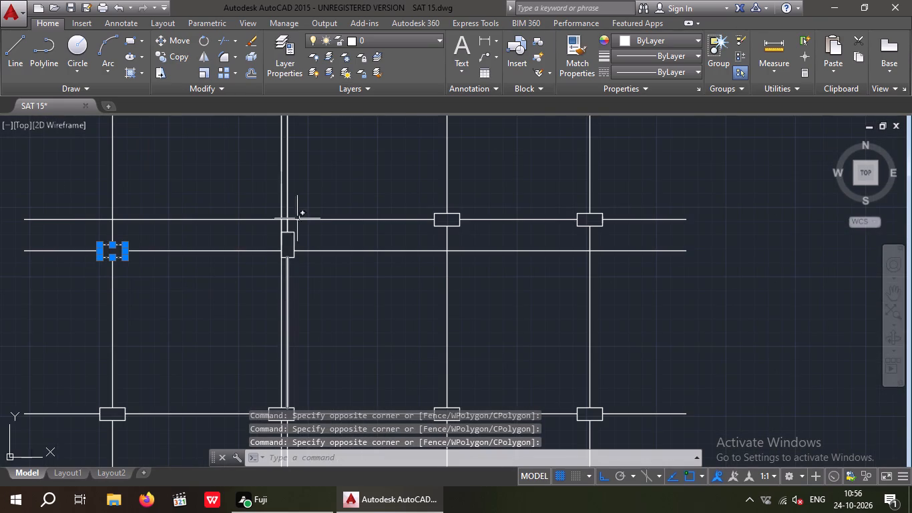
scroll(283, 236, up, 4)
click(262, 278)
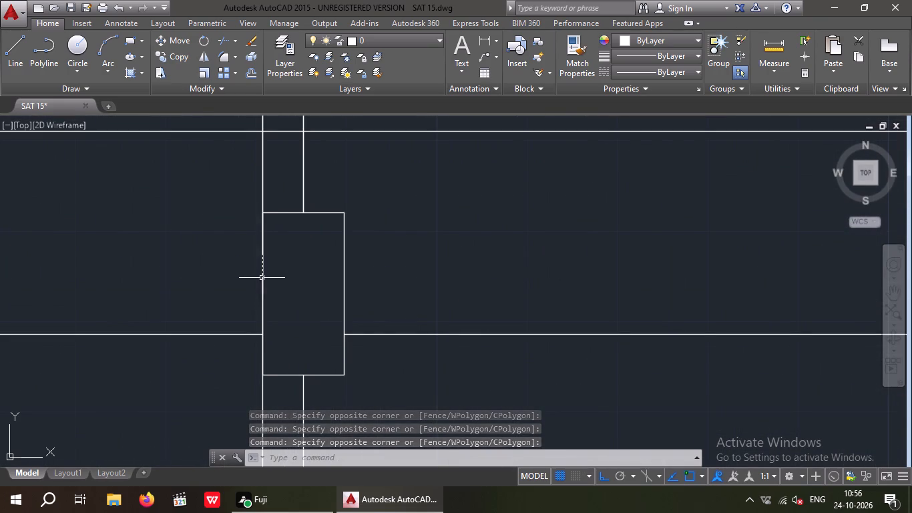
drag(349, 194, 320, 228)
click(319, 229)
scroll(318, 383, up, 2)
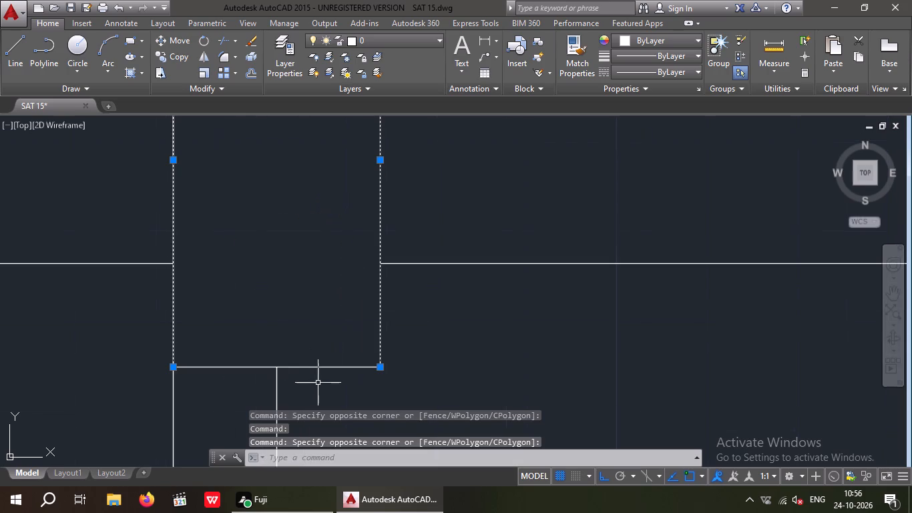
drag(324, 383, 297, 358)
click(297, 321)
Add the full outline of the third column from the west in the fifth row to the selection.
scroll(300, 314, down, 4)
middle_drag(356, 329, 0, 341)
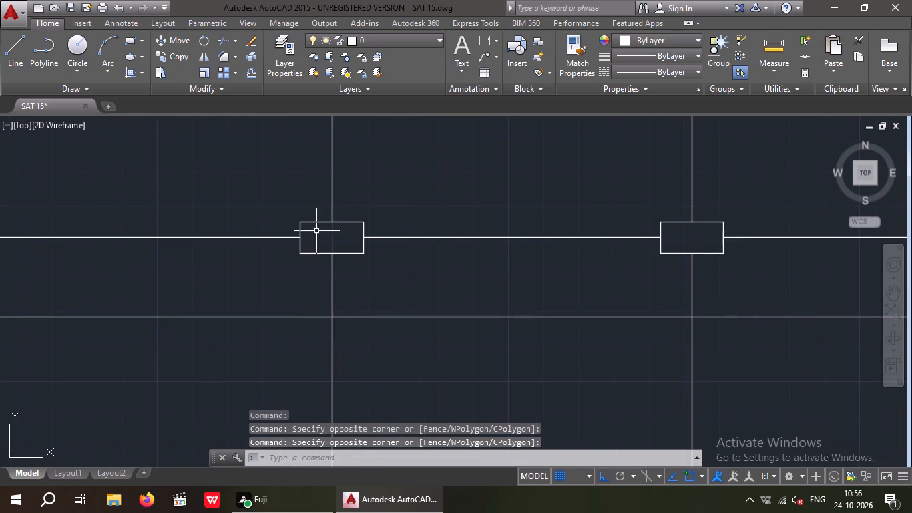
scroll(330, 231, up, 2)
drag(443, 178, 409, 204)
drag(405, 209, 393, 216)
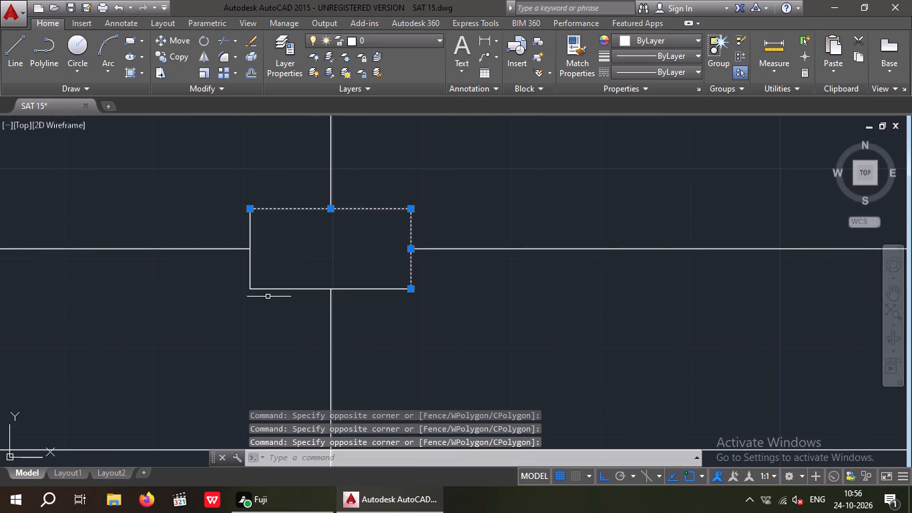
drag(268, 309, 248, 299)
click(233, 288)
Add the full outline of the easternmost column in the fifth row to the selection.
scroll(236, 270, down, 4)
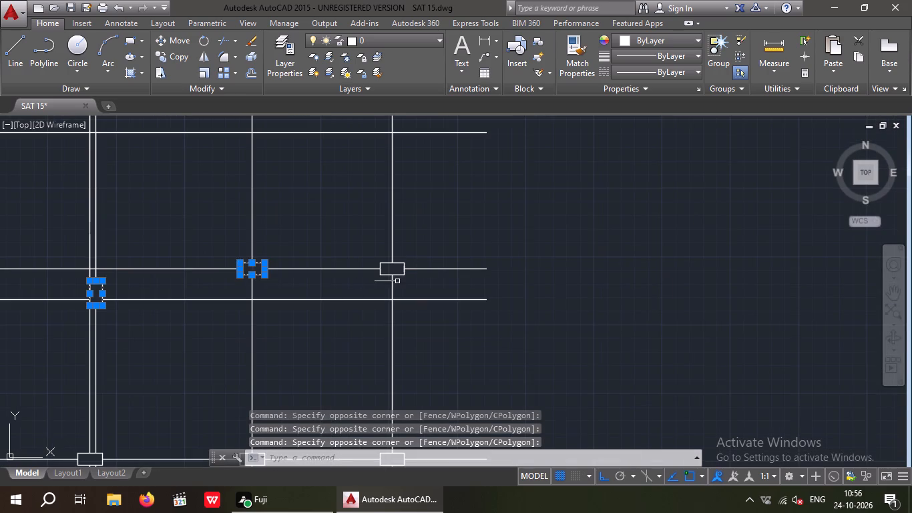
scroll(407, 272, up, 4)
drag(415, 183, 357, 230)
click(356, 231)
scroll(242, 289, up, 2)
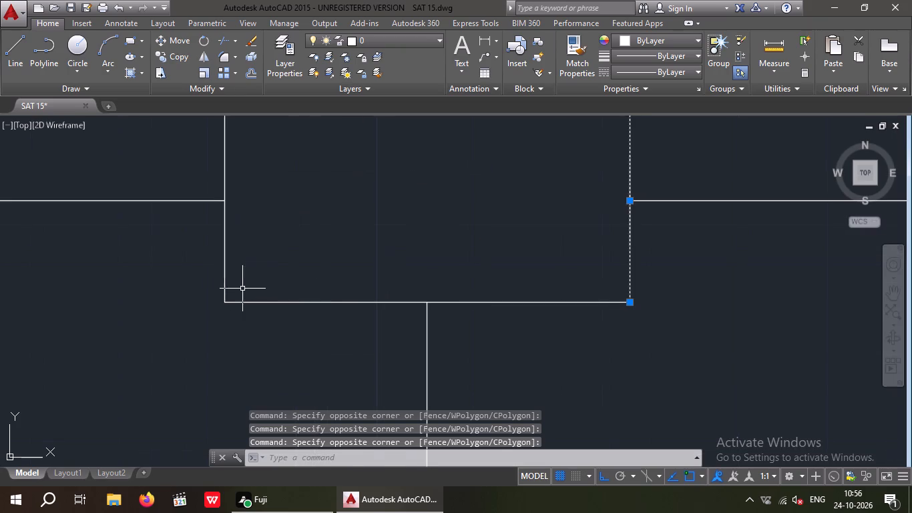
drag(258, 259, 129, 349)
drag(128, 350, 134, 342)
Add the full outline of the westernmost column in the southernmost row to the selection.
scroll(150, 315, down, 5)
middle_drag(121, 334, 272, 279)
scroll(285, 269, down, 4)
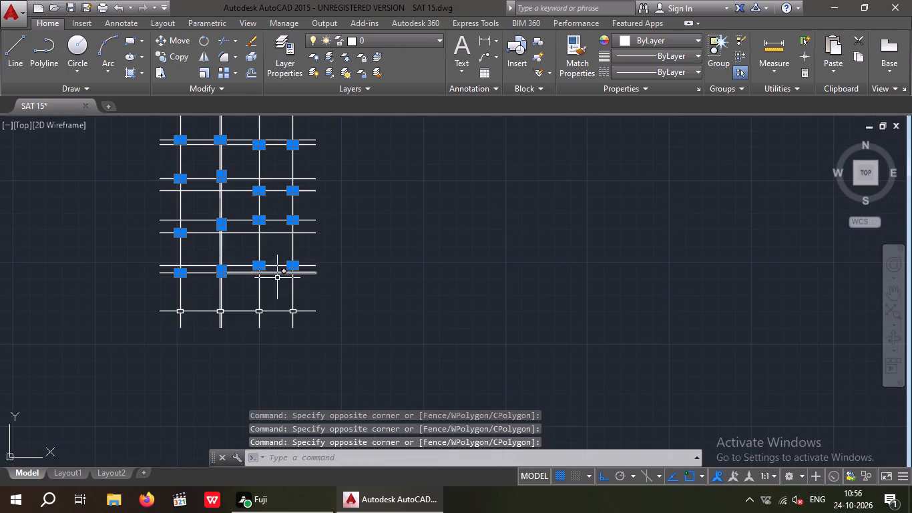
scroll(176, 315, up, 8)
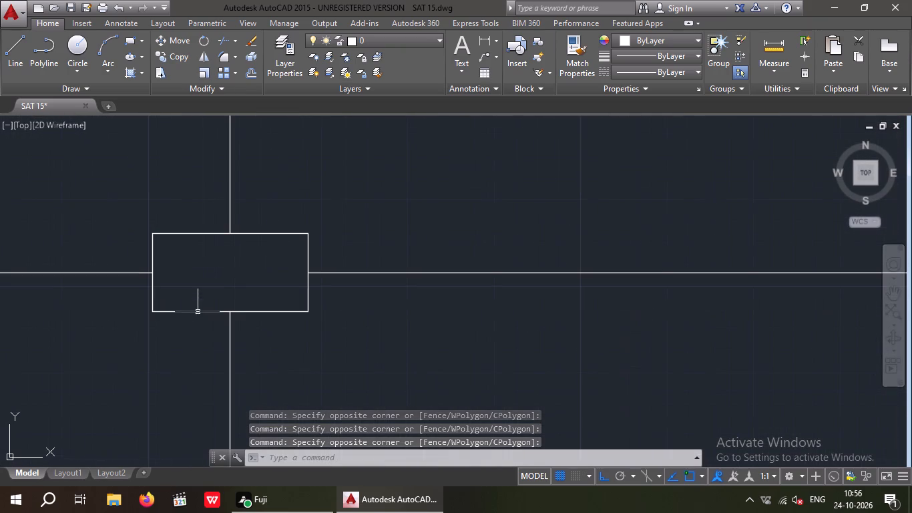
scroll(154, 325, up, 2)
drag(169, 335, 162, 327)
click(126, 279)
scroll(129, 278, down, 3)
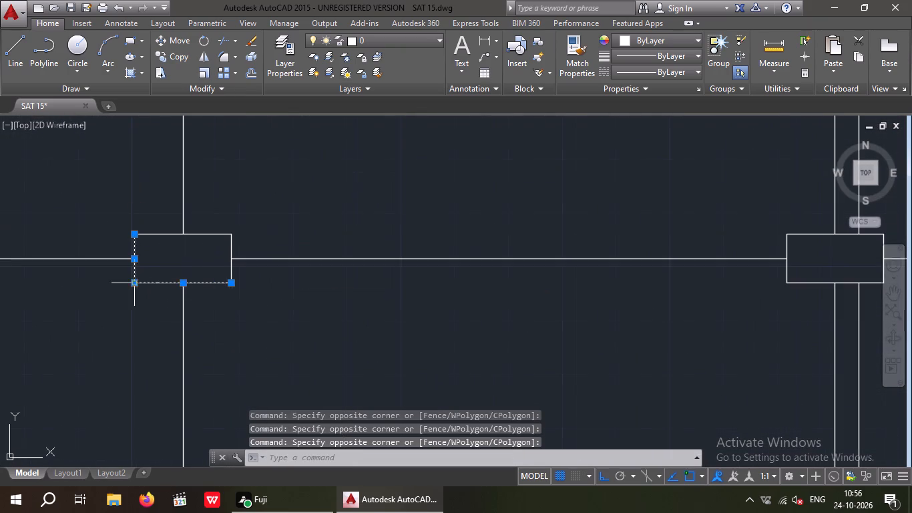
scroll(238, 243, up, 3)
drag(247, 236, 202, 226)
click(170, 180)
Add the full outline of the southernmost-row column on the double vertical grid lines to the selection.
scroll(175, 179, down, 4)
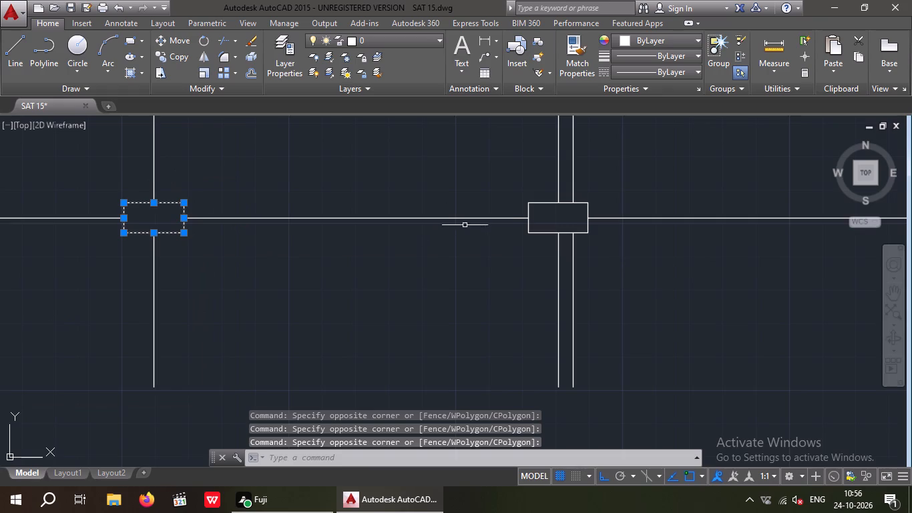
scroll(535, 226, up, 3)
drag(512, 270, 495, 263)
click(489, 247)
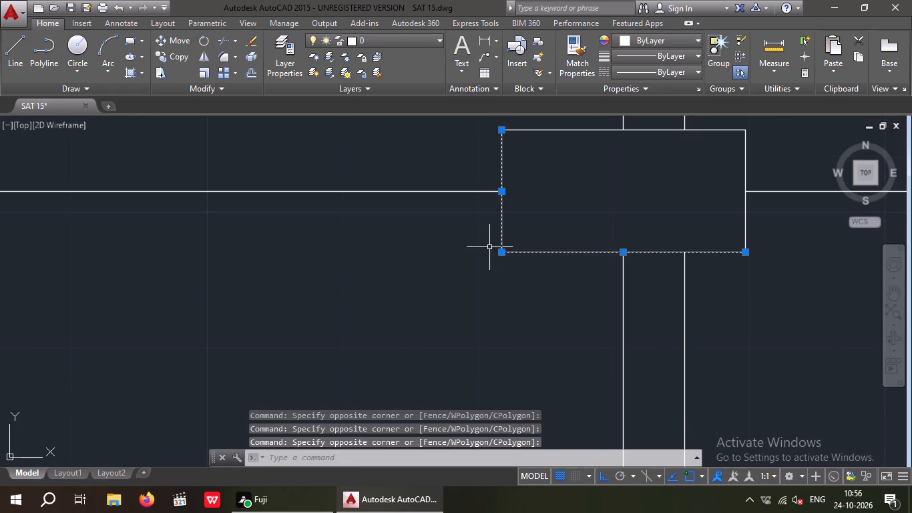
scroll(489, 247, down, 4)
scroll(537, 220, up, 3)
drag(531, 222, 468, 267)
click(471, 261)
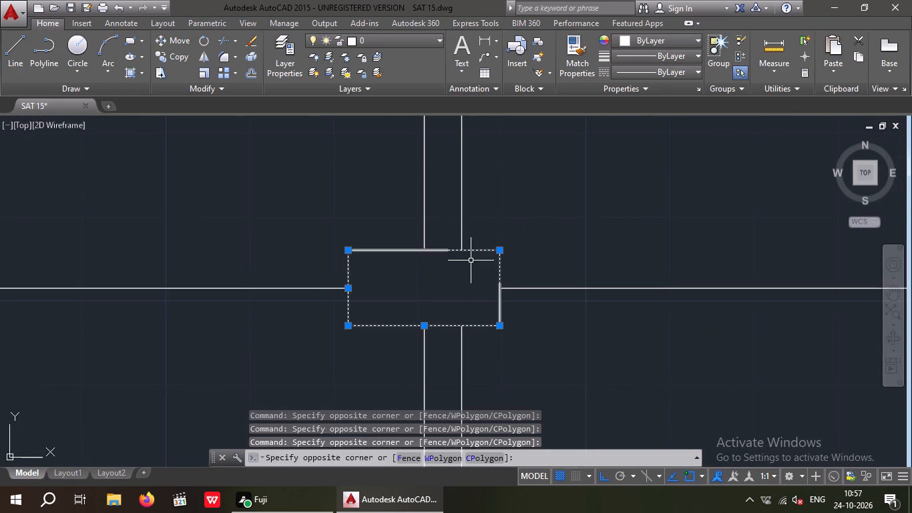
Add the full outline of the third column from the west in the southernmost row to the selection.
scroll(487, 249, down, 3)
middle_drag(549, 291, 262, 297)
scroll(407, 271, up, 3)
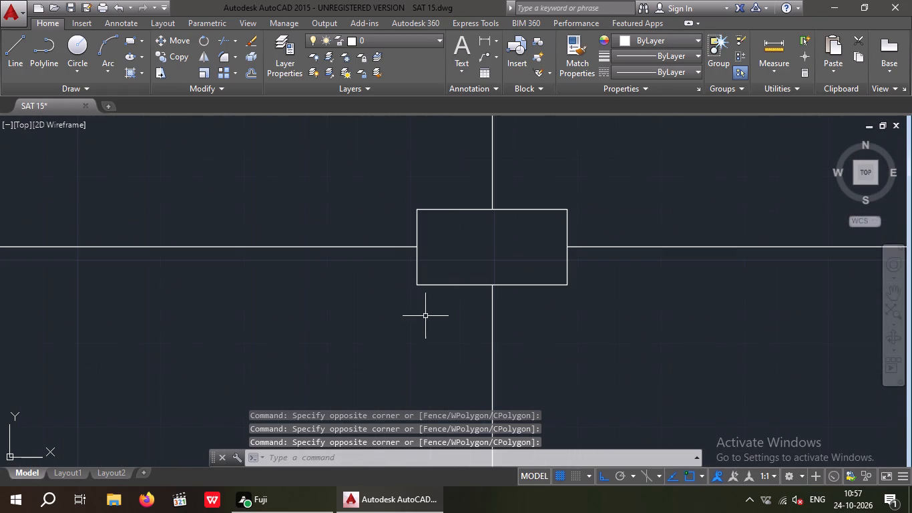
drag(427, 314, 420, 306)
click(405, 275)
drag(598, 178, 573, 197)
click(554, 222)
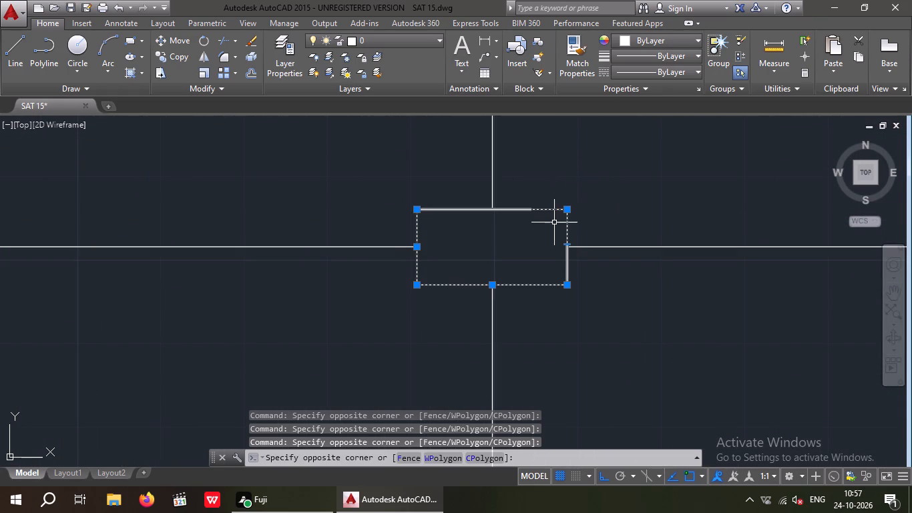
Add the full outline of the easternmost column in the southernmost row to the selection.
scroll(578, 178, down, 5)
middle_drag(621, 253, 386, 300)
scroll(407, 244, up, 4)
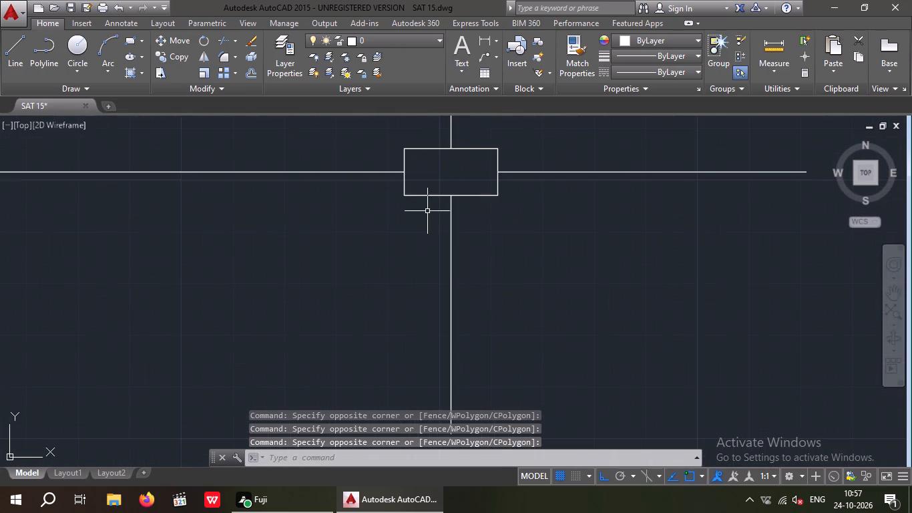
middle_drag(394, 223, 385, 303)
scroll(399, 289, up, 3)
drag(435, 291, 409, 269)
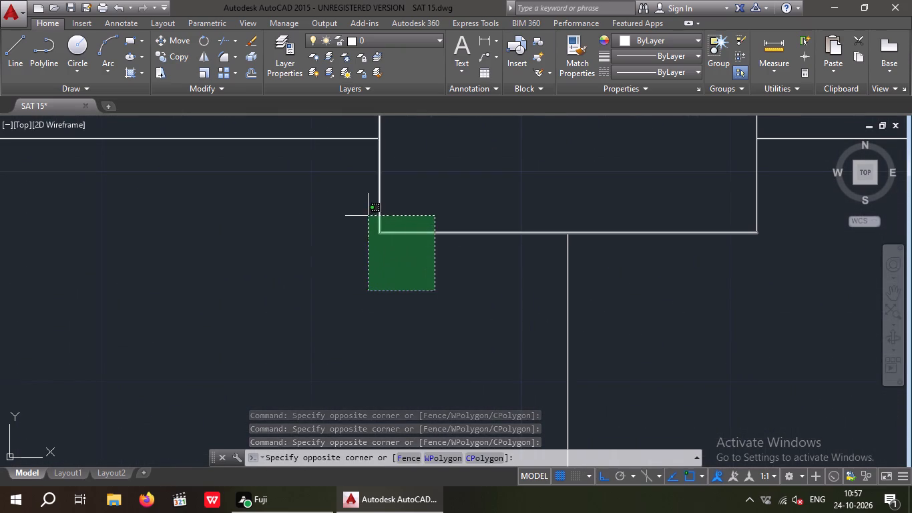
click(364, 210)
scroll(390, 205, down, 4)
scroll(439, 172, up, 4)
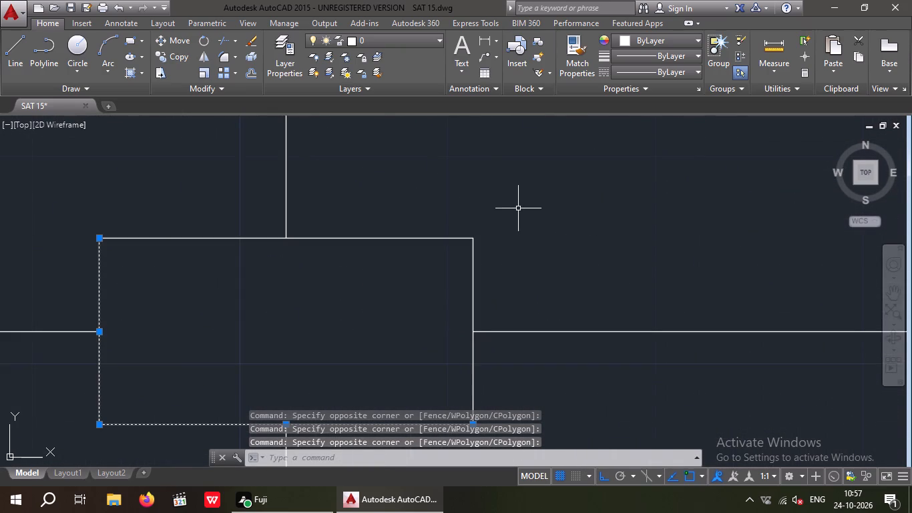
drag(517, 208, 457, 244)
click(449, 254)
Set the colour of all selected column outlines to index colour green and clear the selection.
scroll(441, 236, down, 7)
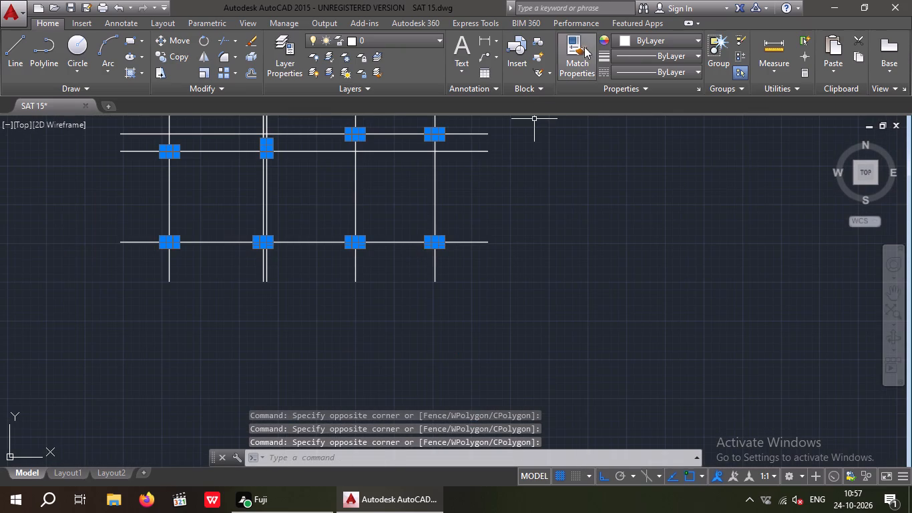
click(646, 39)
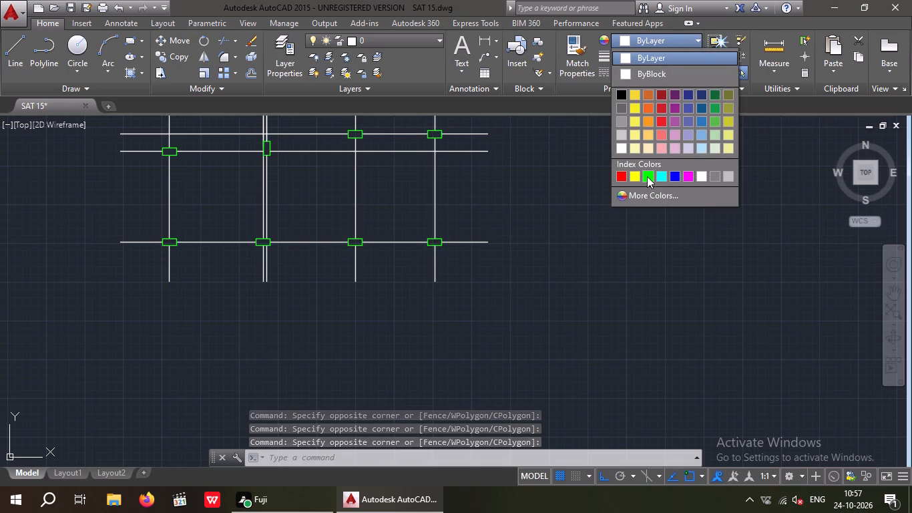
click(647, 176)
key(Escape)
key(Escape)
scroll(555, 271, down, 1)
middle_drag(547, 283, 505, 391)
scroll(516, 344, down, 1)
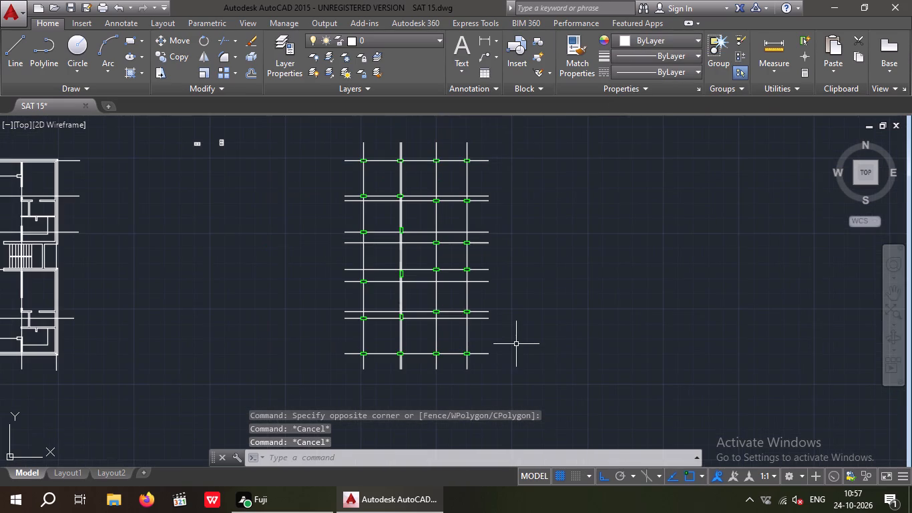
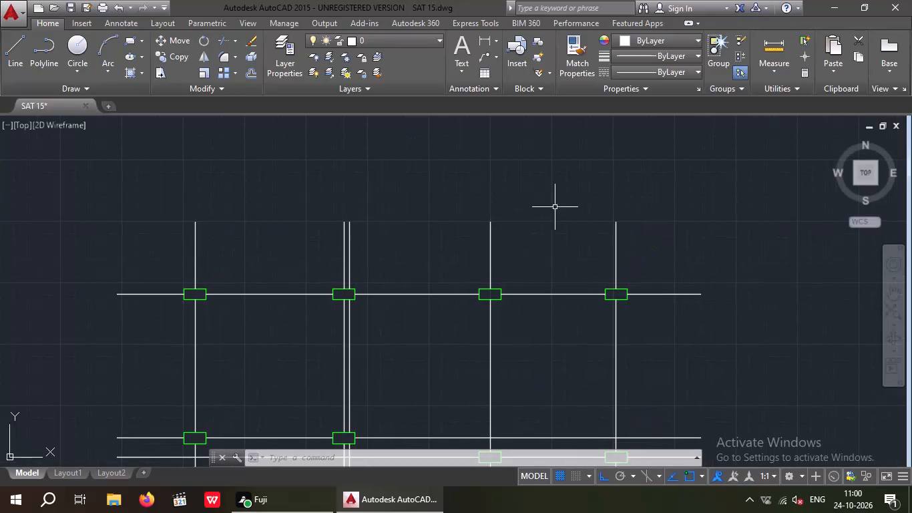
Select the vertical grid line segments from their northern ends down through the first three bays between column rows.
drag(638, 208, 610, 224)
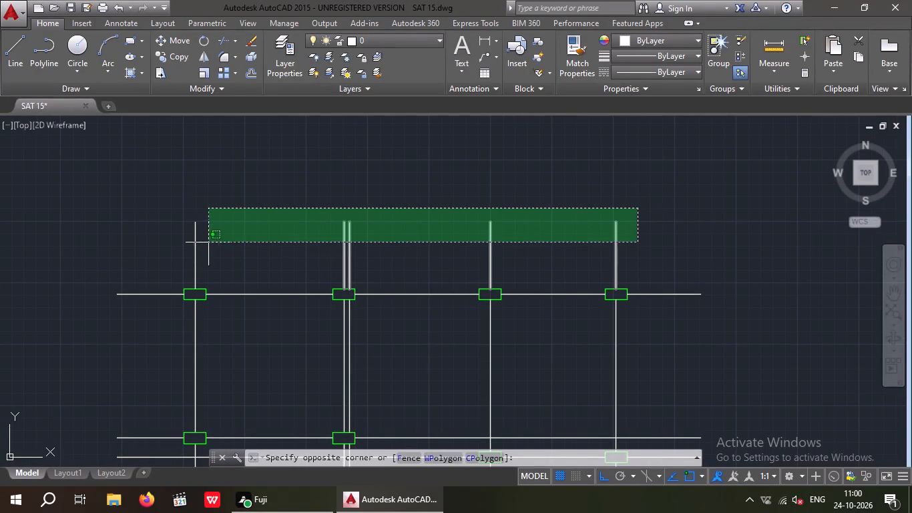
click(155, 246)
scroll(184, 219, down, 2)
scroll(282, 281, up, 1)
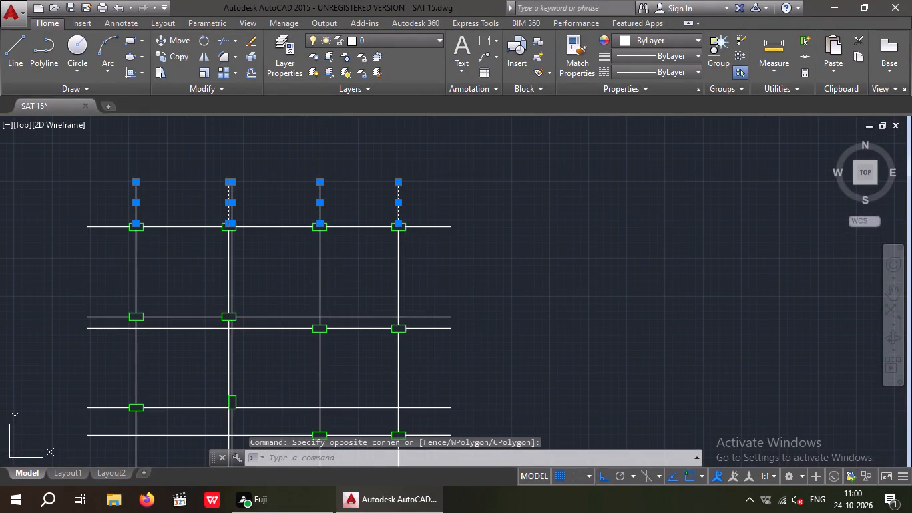
drag(408, 263, 388, 266)
click(111, 271)
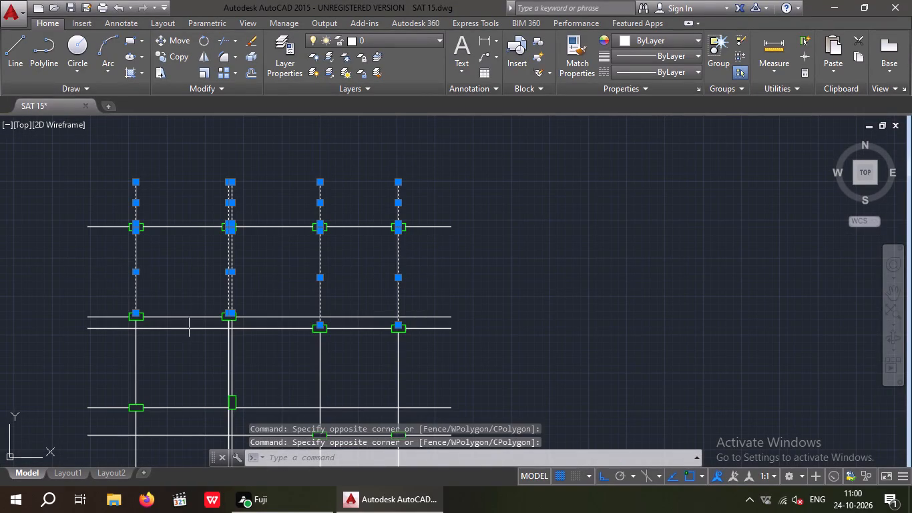
middle_drag(222, 332, 328, 209)
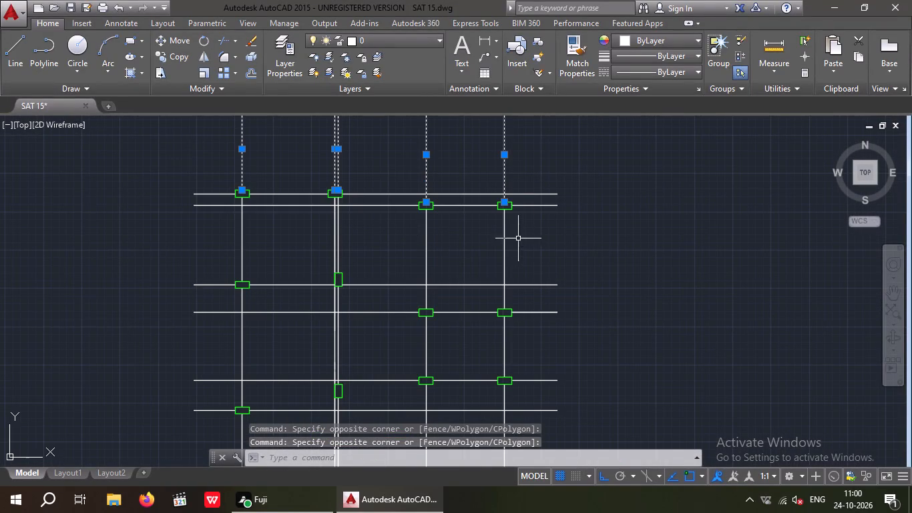
drag(513, 229, 493, 232)
click(187, 236)
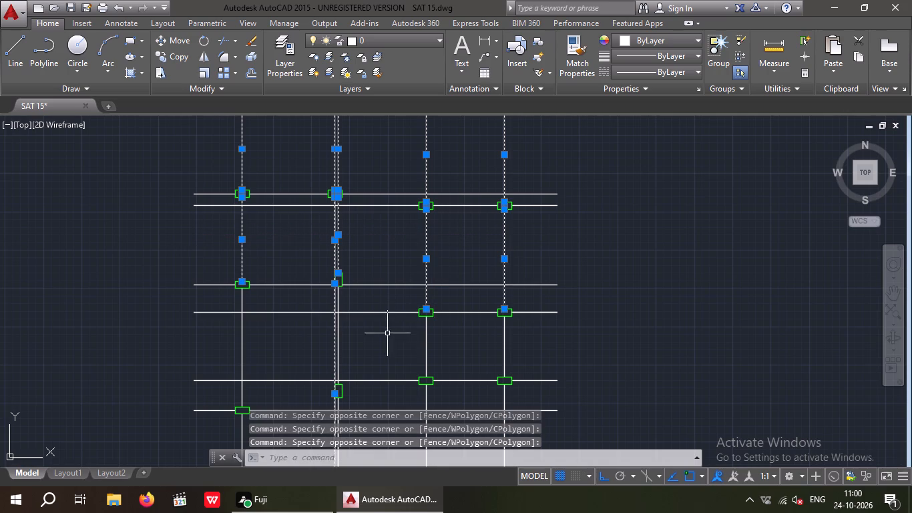
drag(521, 335, 467, 337)
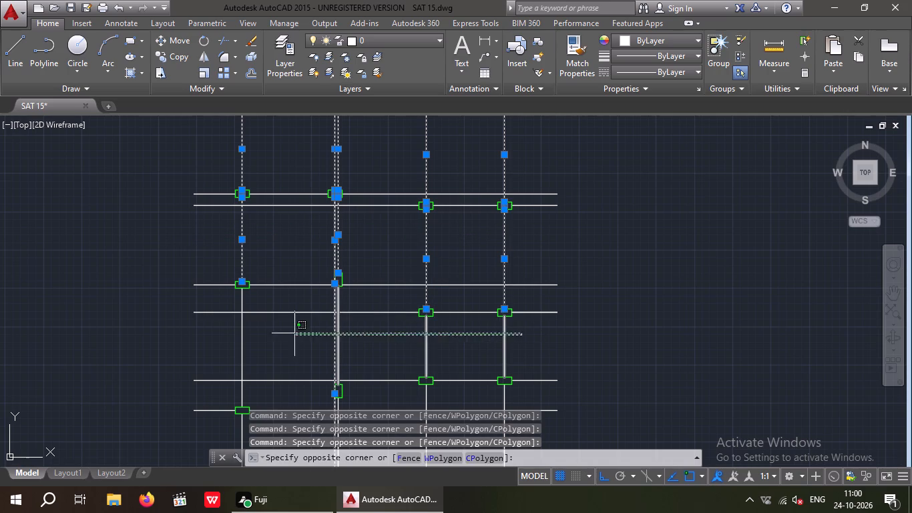
click(210, 339)
Add the remaining vertical grid line segments of the southern bays to the selection, including the double line's short pieces and the southern ends.
middle_drag(214, 333, 252, 198)
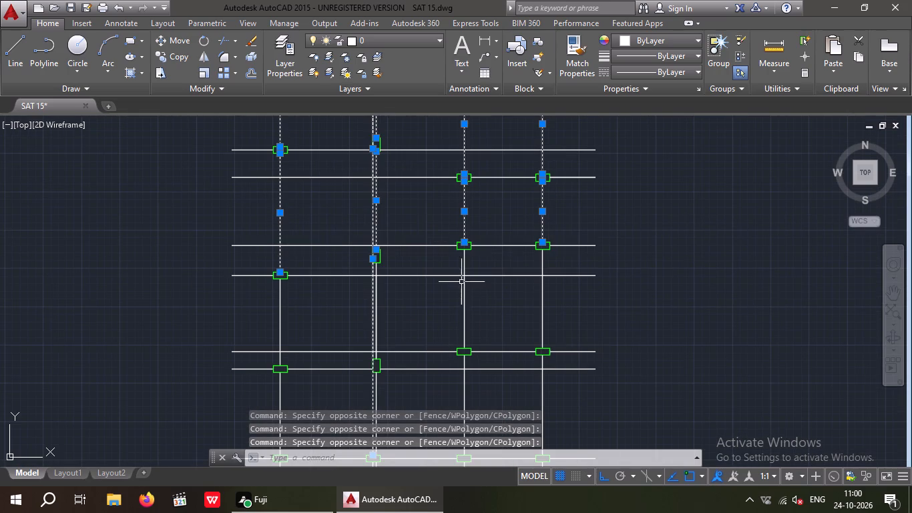
drag(559, 293, 519, 300)
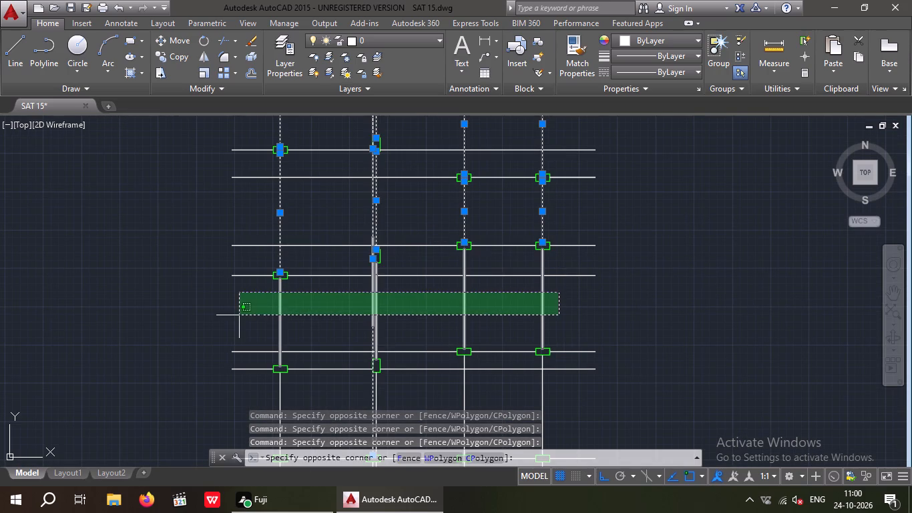
click(239, 315)
middle_drag(236, 312, 257, 209)
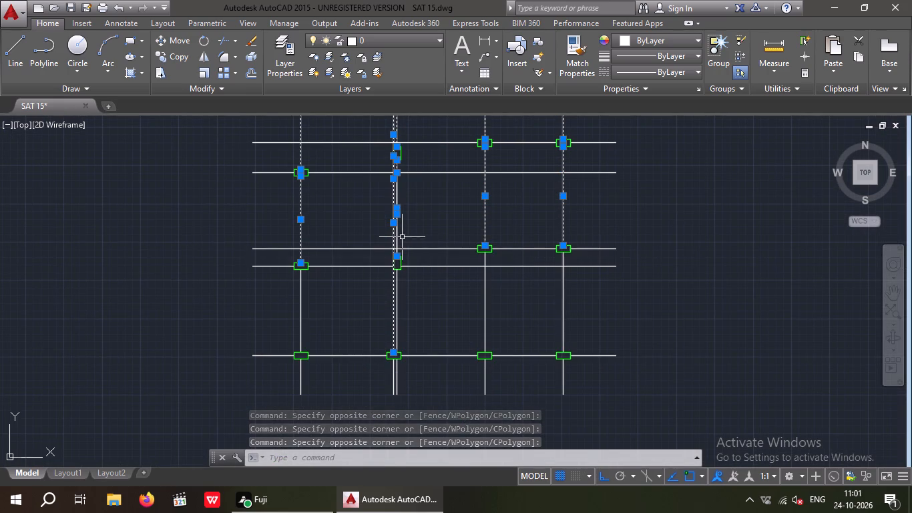
scroll(402, 237, up, 1)
drag(422, 231, 385, 237)
click(366, 237)
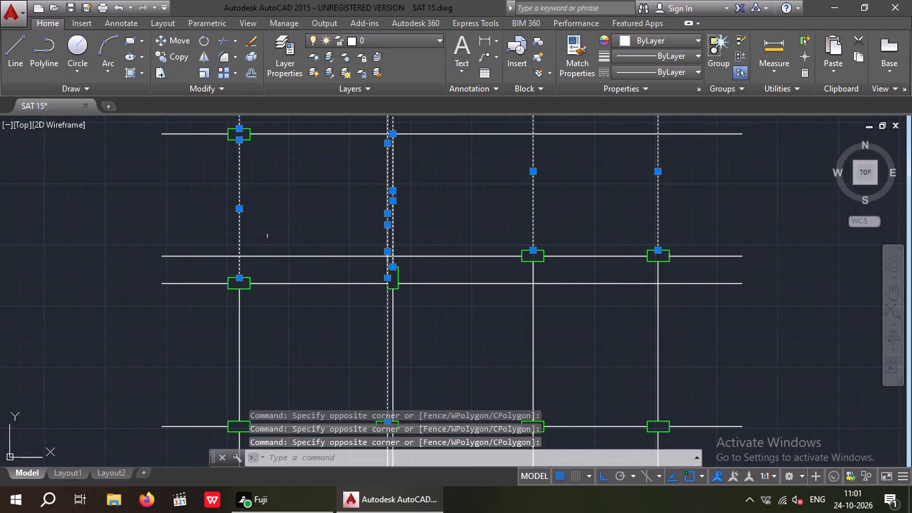
scroll(313, 283, down, 1)
drag(543, 304, 518, 309)
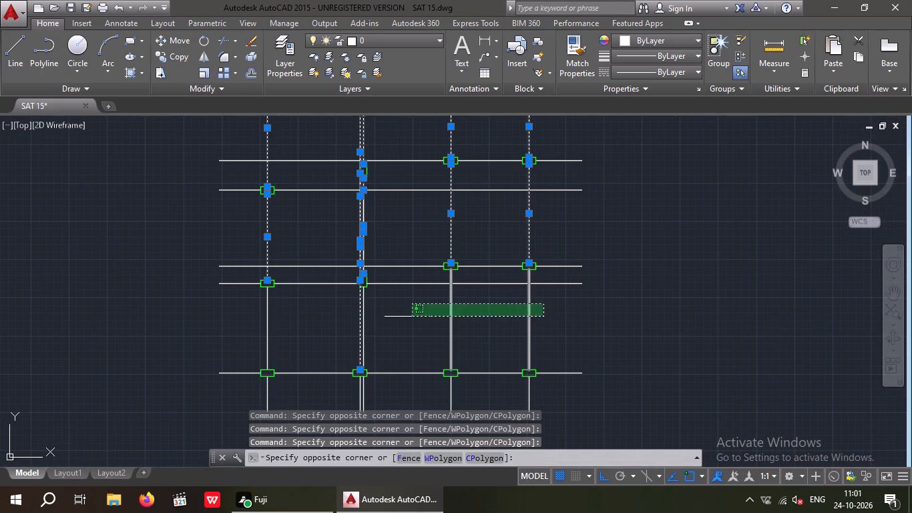
click(243, 331)
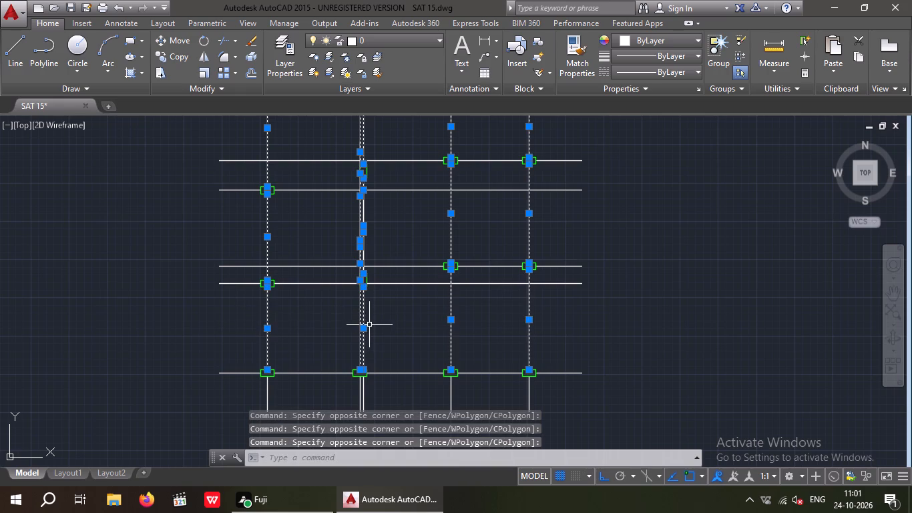
middle_drag(369, 325, 385, 224)
drag(564, 295, 543, 300)
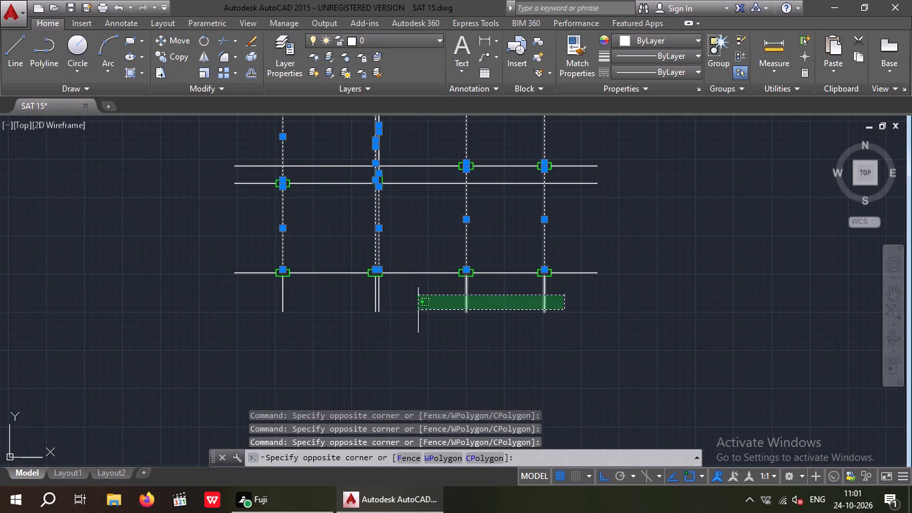
click(257, 313)
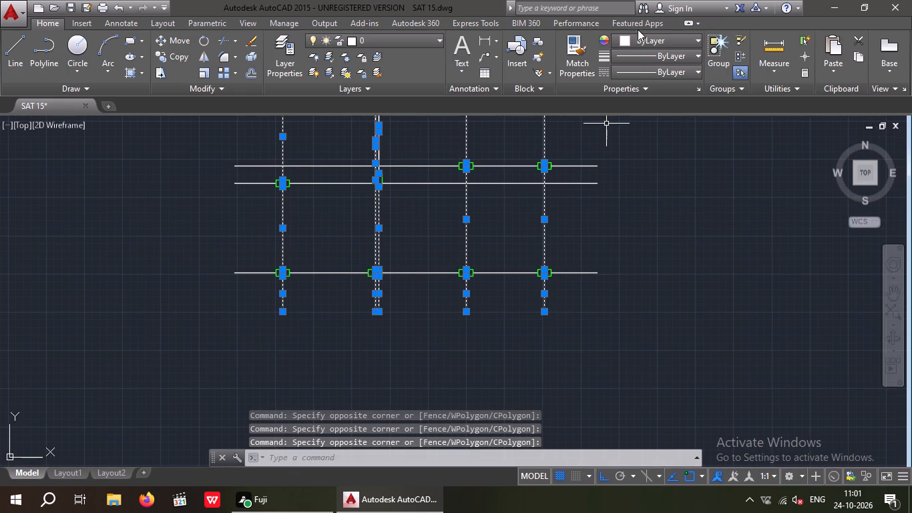
Set the colour of the selected vertical grid lines to index colour red and clear the selection.
click(636, 41)
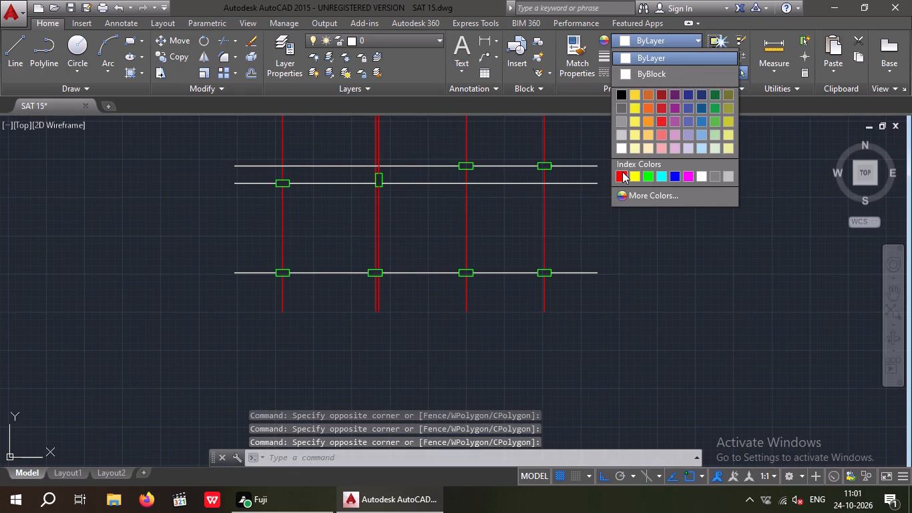
click(622, 172)
middle_drag(606, 216, 535, 348)
scroll(542, 291, down, 1)
key(Escape)
middle_drag(565, 263, 558, 297)
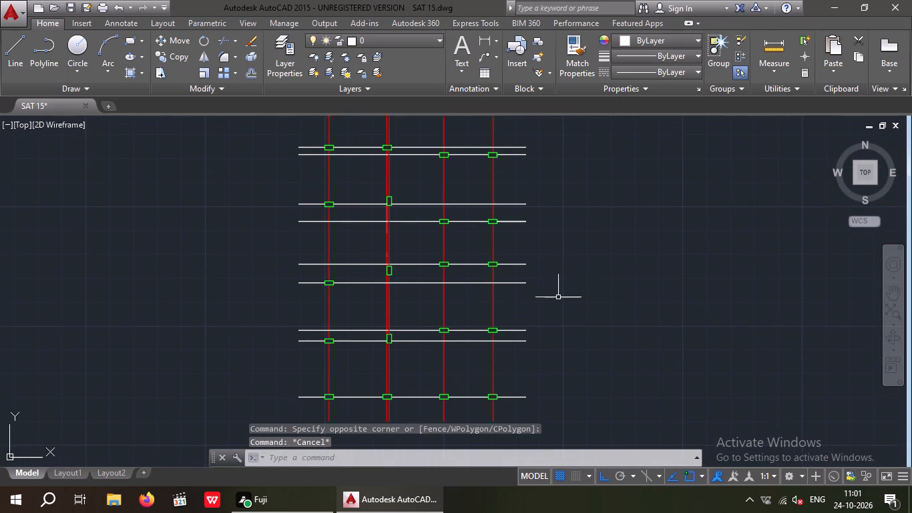
Select the horizontal grid line segments south of the northernmost line, from their western ends up to the third vertical grid line.
scroll(559, 289, down, 1)
middle_drag(559, 288, 528, 250)
middle_drag(529, 257, 520, 303)
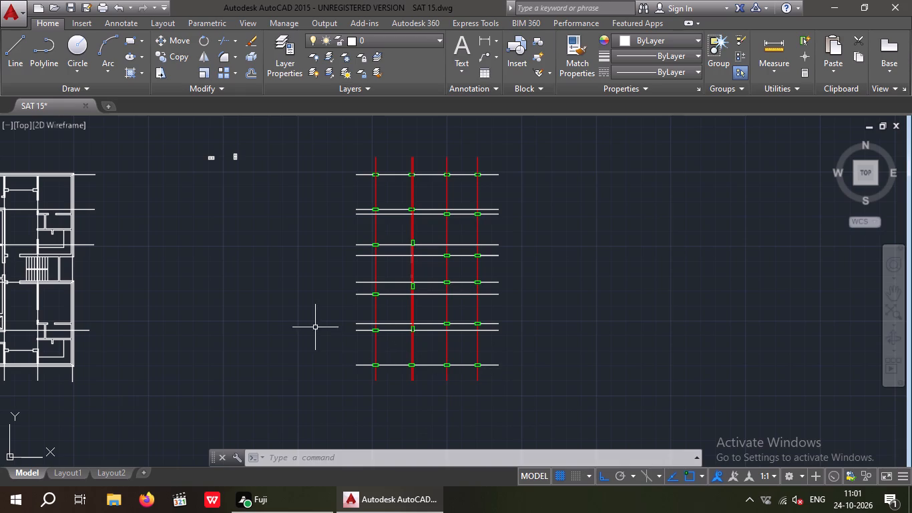
scroll(346, 323, up, 2)
scroll(385, 350, down, 1)
drag(383, 407, 380, 396)
click(373, 140)
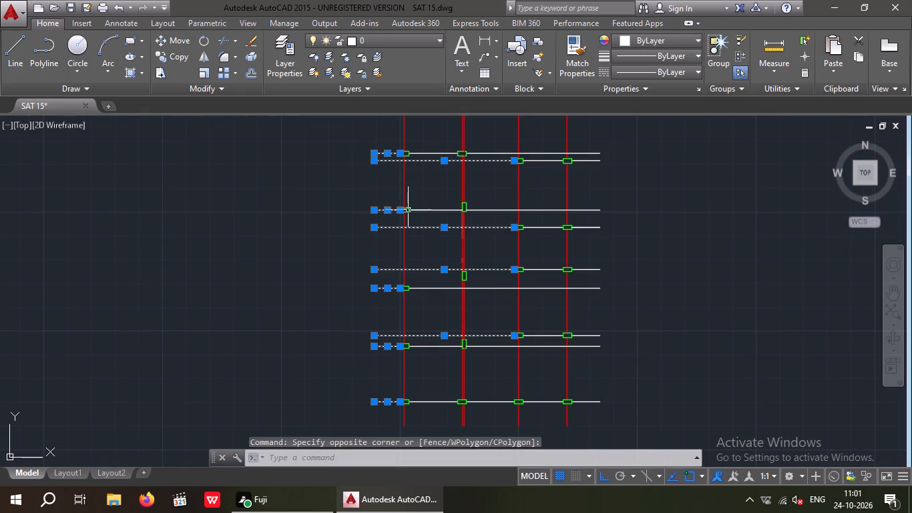
drag(440, 411, 435, 386)
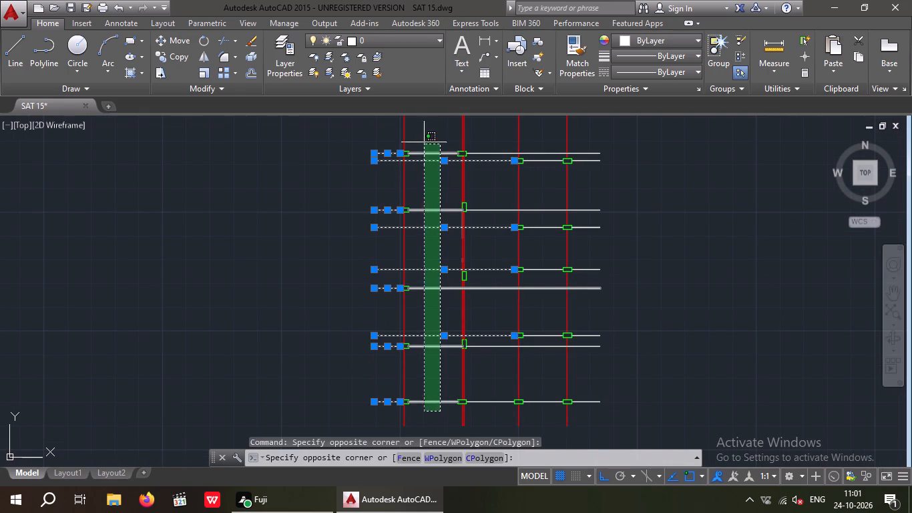
click(424, 136)
click(493, 407)
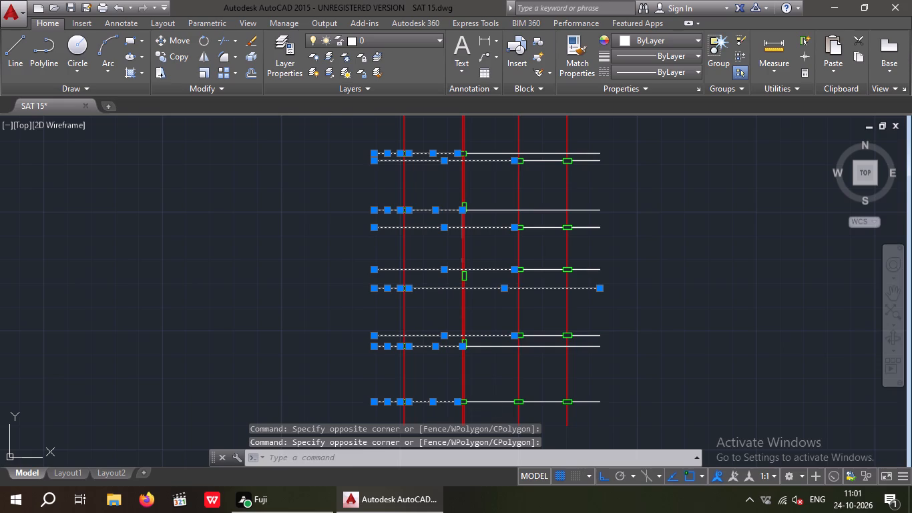
click(485, 144)
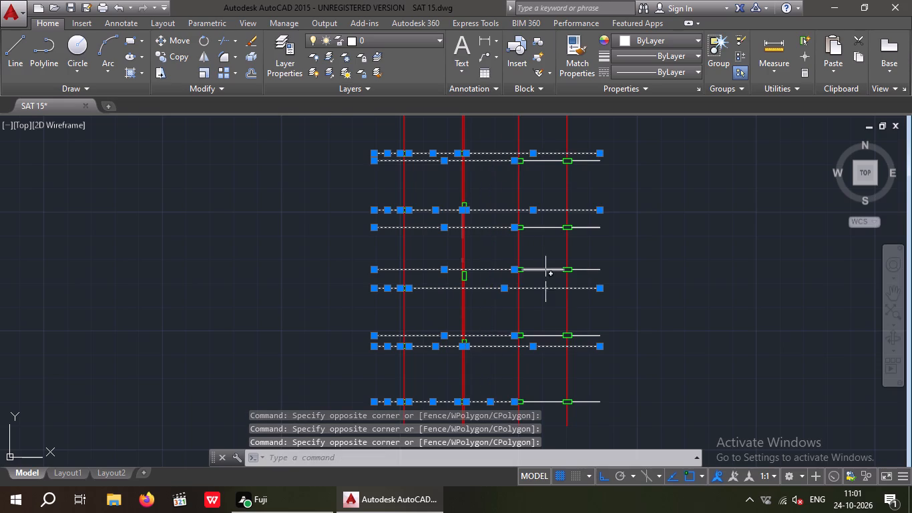
Add the remaining eastern segments of the horizontal grid lines south of the northernmost line to the selection.
drag(546, 415, 543, 409)
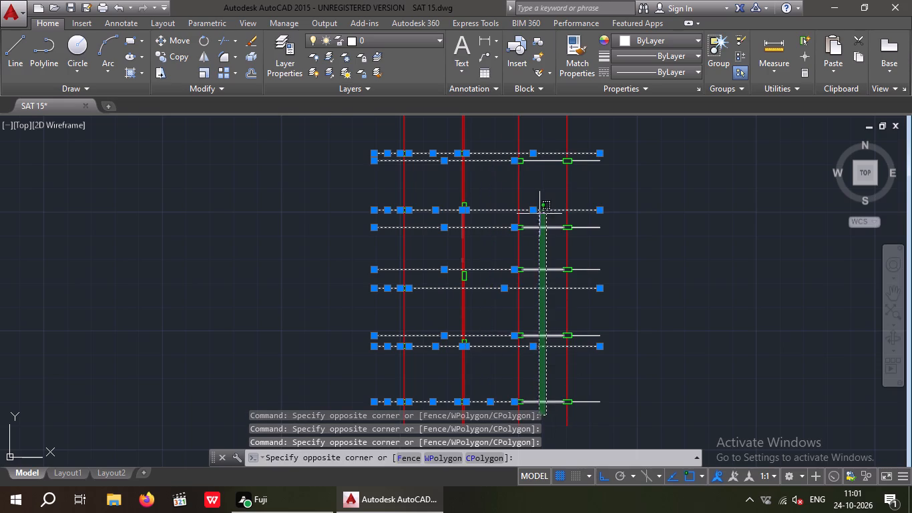
click(541, 218)
drag(603, 413, 596, 399)
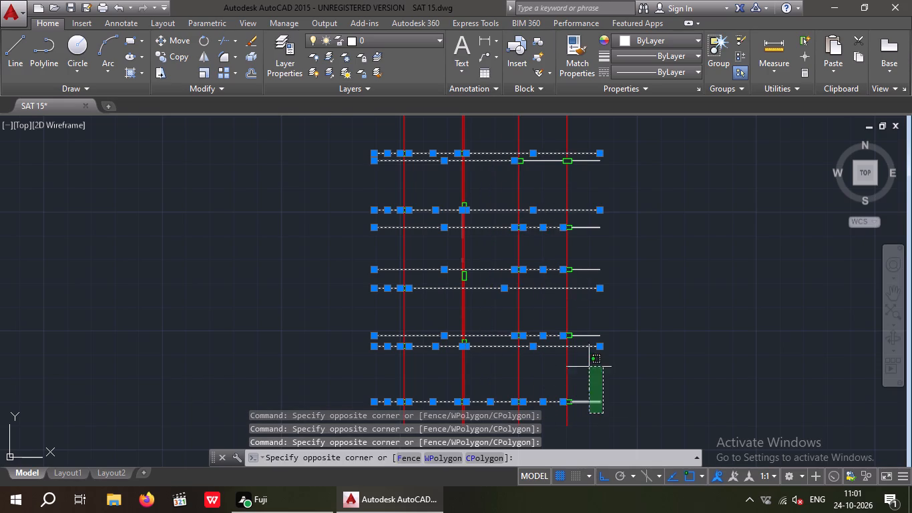
click(586, 223)
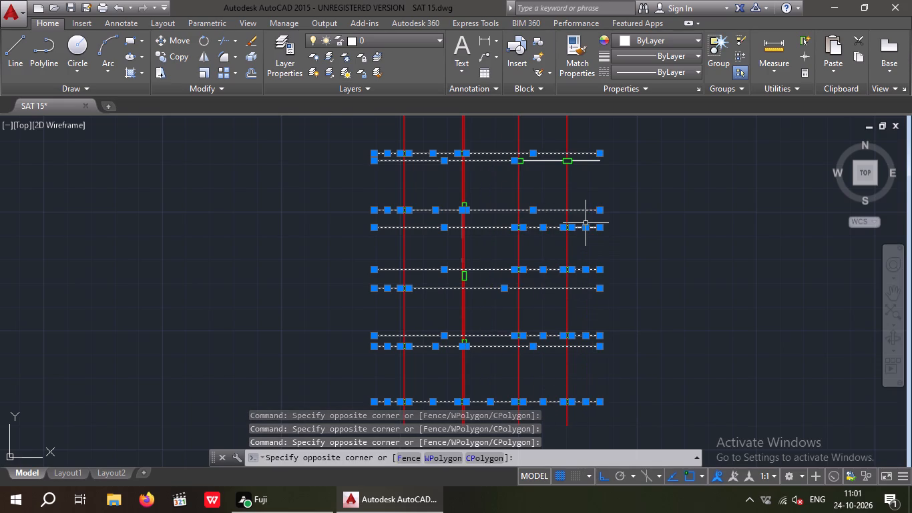
scroll(580, 162, up, 1)
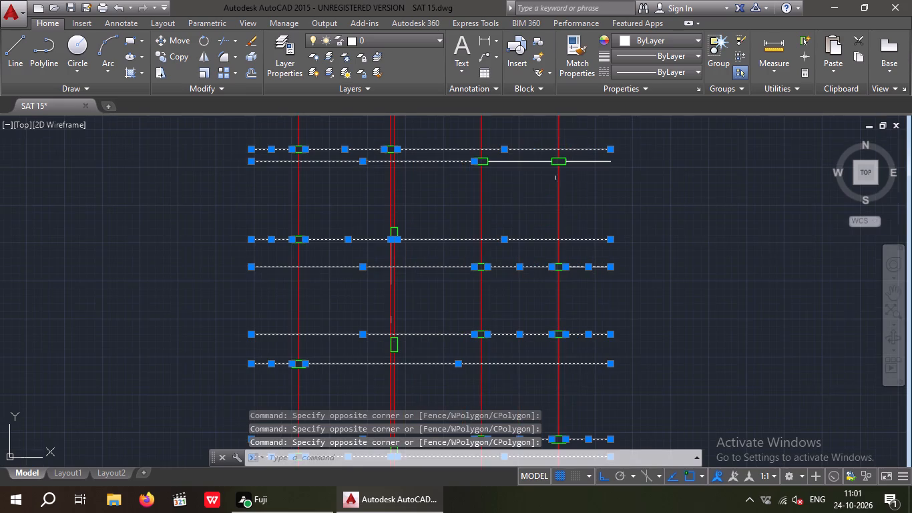
click(521, 184)
click(514, 156)
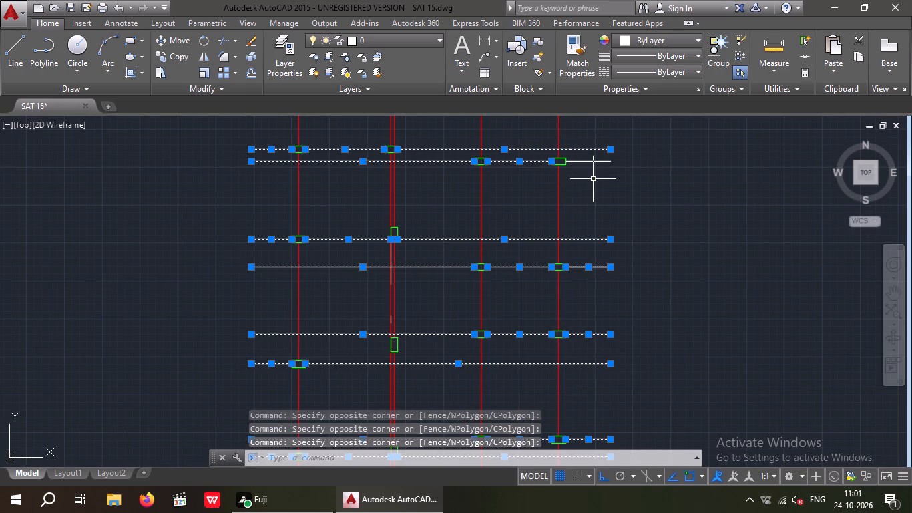
click(593, 179)
click(587, 153)
Set the colour of the selected horizontal grid lines to index colour red and clear the selection.
click(662, 42)
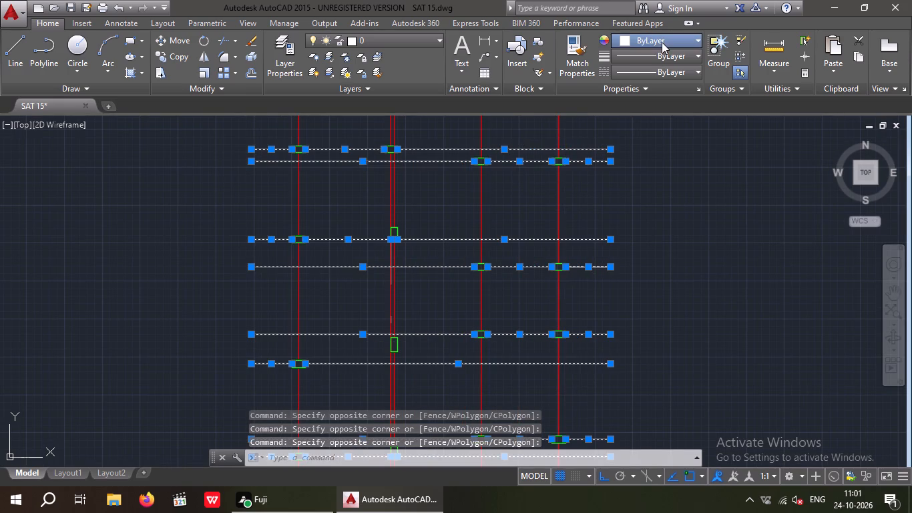
click(623, 176)
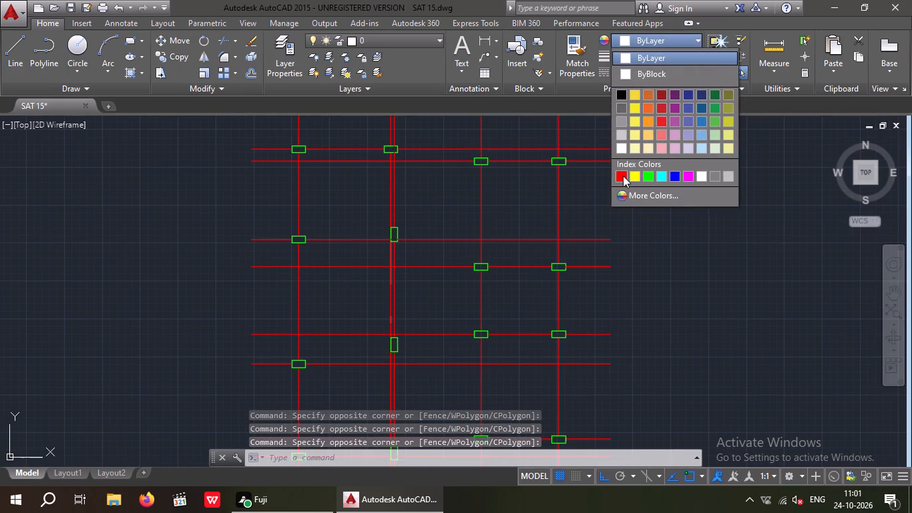
key(Escape)
key(Escape)
scroll(653, 240, down, 2)
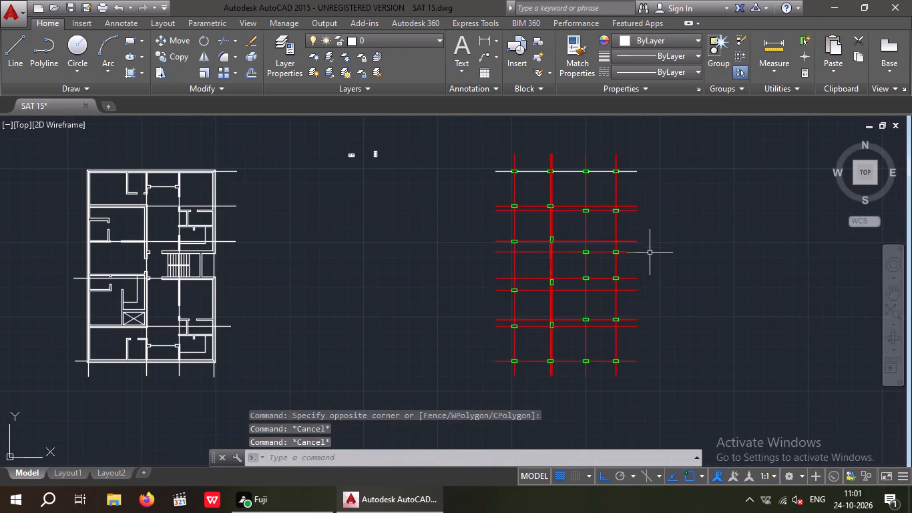
Select the three western segments of the northernmost horizontal grid line, from its western end to the third column.
middle_drag(647, 252, 485, 229)
middle_drag(501, 174, 490, 279)
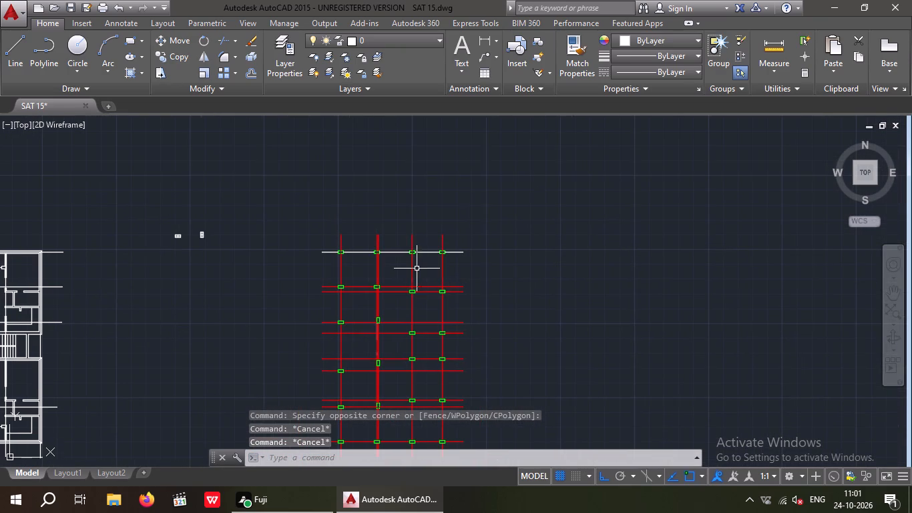
scroll(323, 251, up, 4)
drag(373, 299, 342, 269)
click(332, 224)
scroll(332, 224, down, 1)
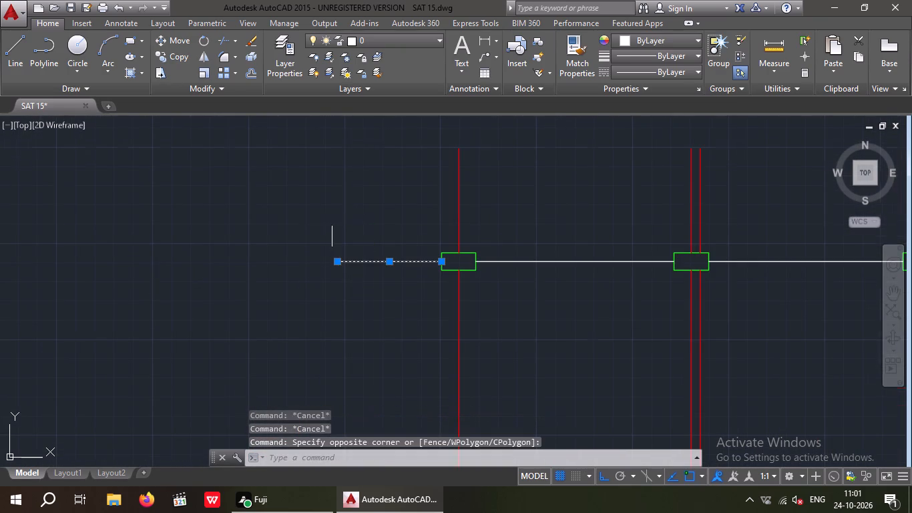
scroll(332, 224, down, 1)
drag(435, 252, 419, 242)
click(409, 210)
scroll(409, 210, down, 2)
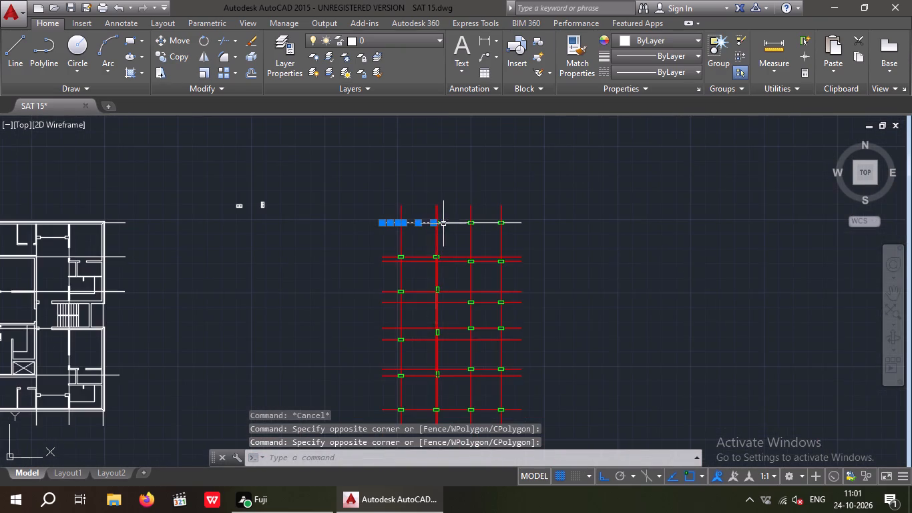
scroll(450, 221, up, 3)
drag(460, 238, 445, 218)
click(435, 192)
Add the remaining eastern segments of the northernmost horizontal grid line to the selection and set their colour to index colour red.
scroll(440, 191, down, 2)
scroll(507, 207, up, 3)
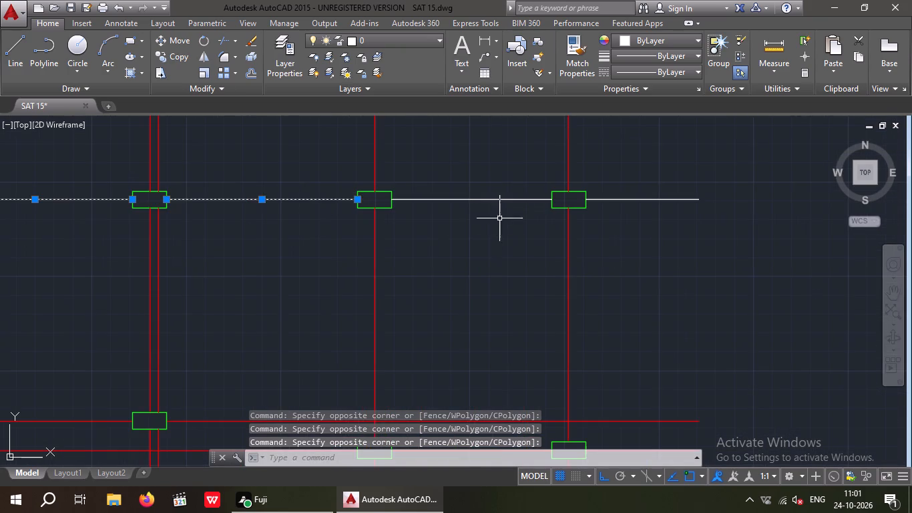
drag(502, 229, 475, 212)
click(457, 178)
scroll(457, 179, down, 2)
scroll(555, 188, up, 2)
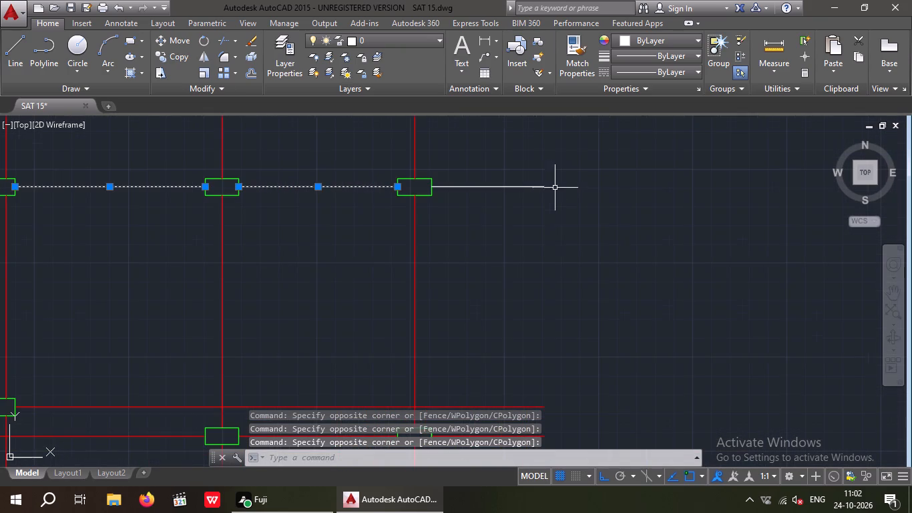
drag(568, 228, 534, 194)
click(521, 158)
click(670, 43)
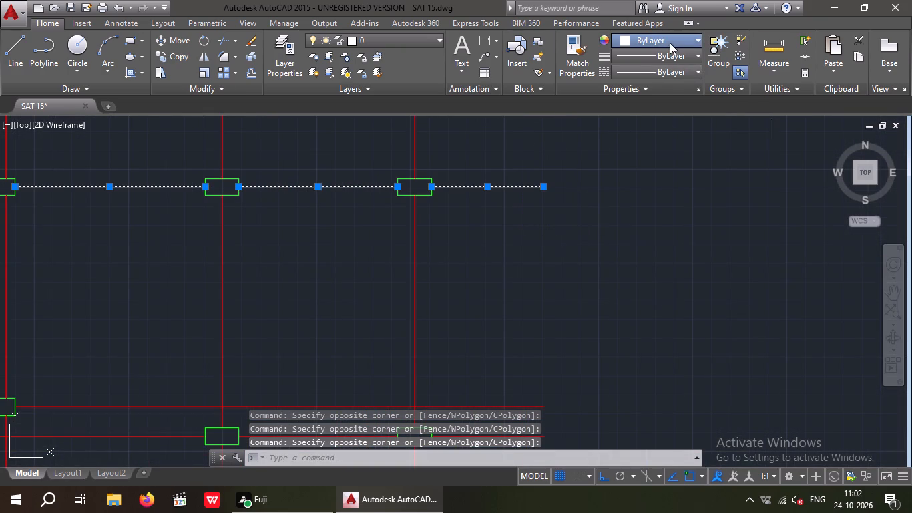
click(617, 176)
key(Escape)
key(Escape)
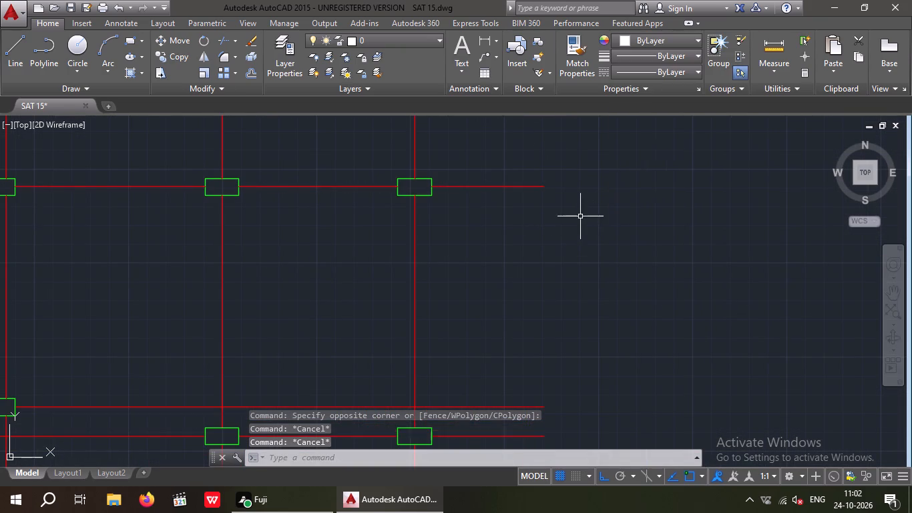
Save the SAT 15 drawing.
scroll(578, 224, down, 1)
middle_click(578, 226)
key(Escape)
key(ctrl+s)
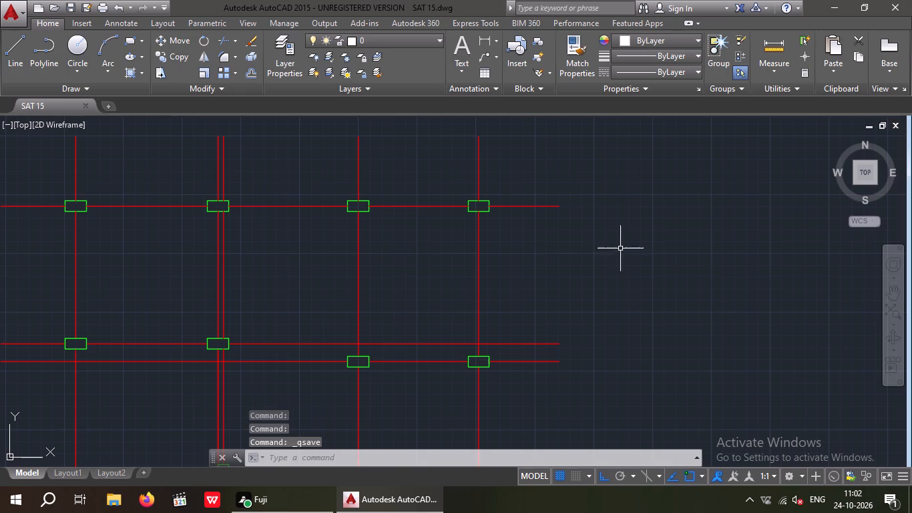
key(ctrl+s)
Delete the two loose column symbols lying between the floor plan and the column grid.
scroll(606, 243, down, 3)
middle_drag(600, 249, 594, 239)
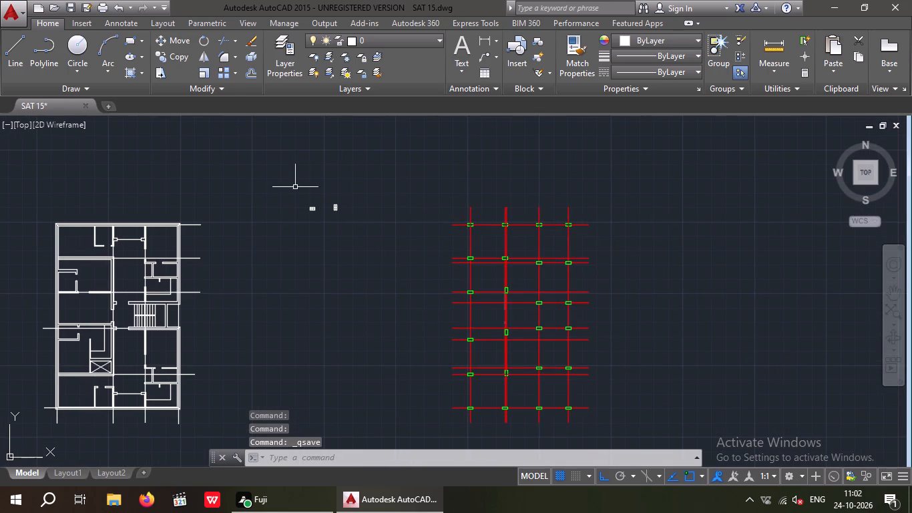
scroll(296, 191, up, 2)
drag(477, 174, 361, 270)
click(283, 279)
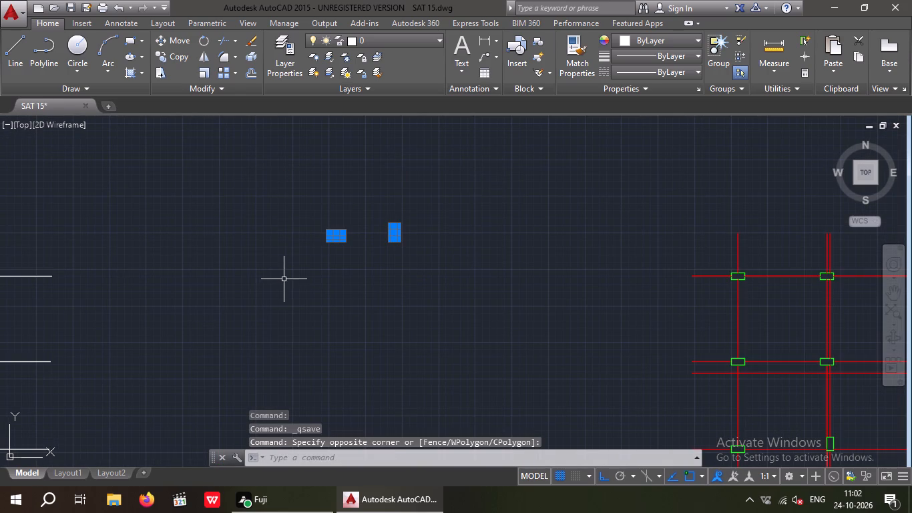
key(Delete)
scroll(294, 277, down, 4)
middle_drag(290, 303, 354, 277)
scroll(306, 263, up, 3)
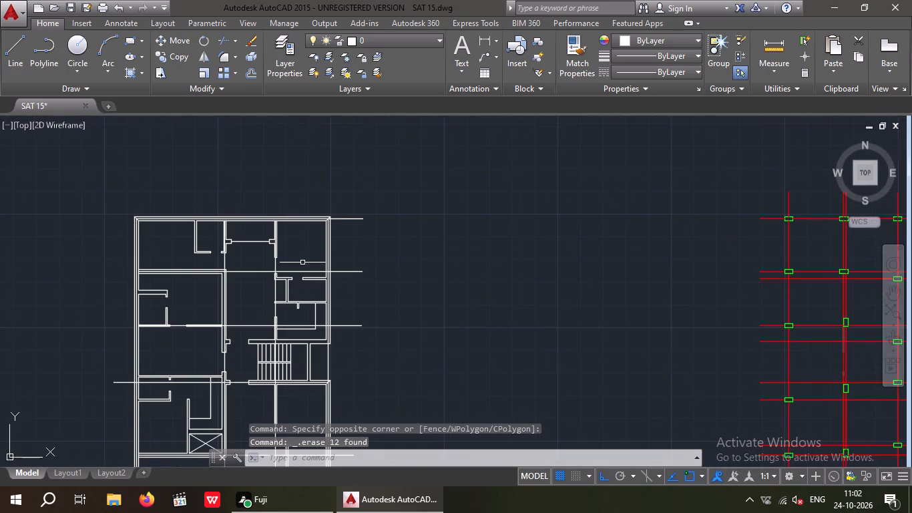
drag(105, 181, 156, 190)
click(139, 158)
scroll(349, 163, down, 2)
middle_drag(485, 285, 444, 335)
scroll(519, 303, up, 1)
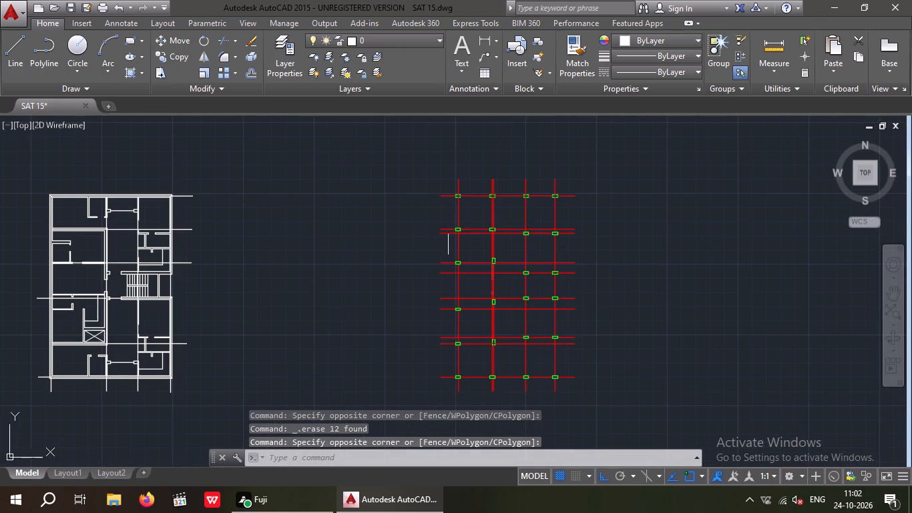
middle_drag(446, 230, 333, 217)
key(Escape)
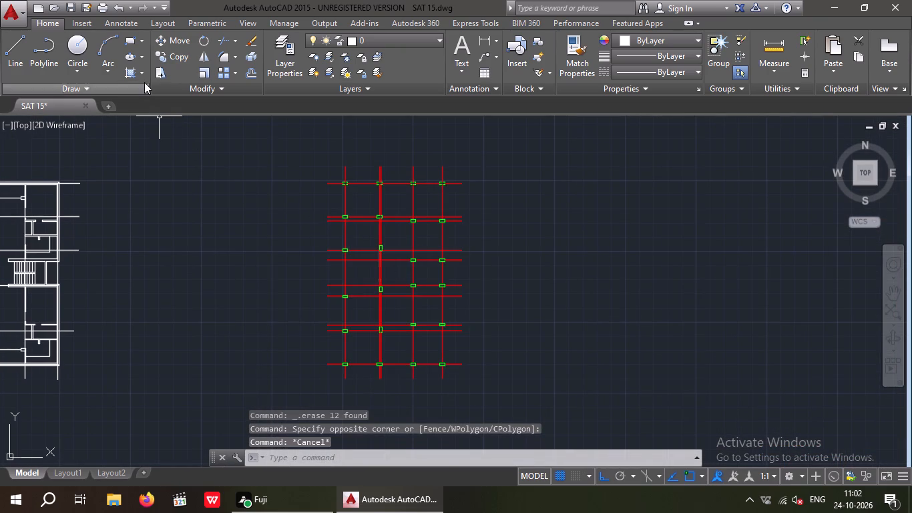
Start a hatch with the SOLID pattern in index colour green and fill the four columns on the northernmost grid line.
click(129, 74)
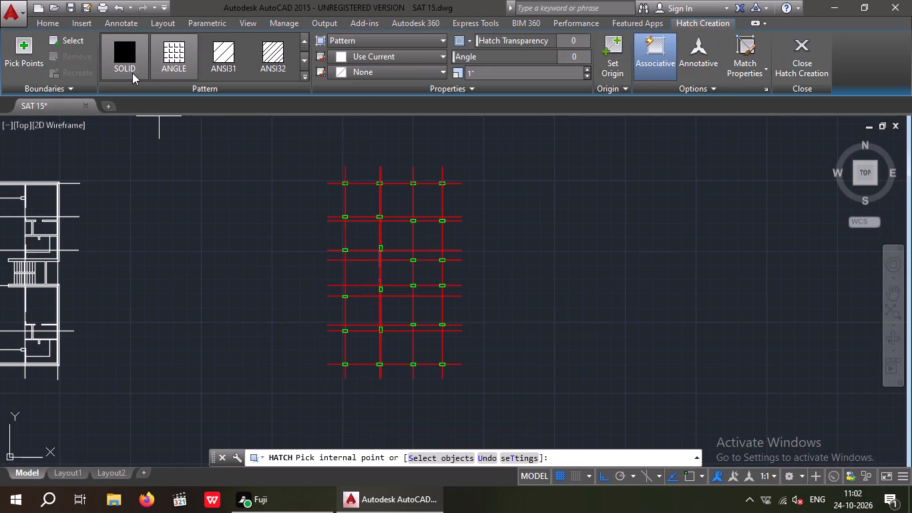
click(413, 59)
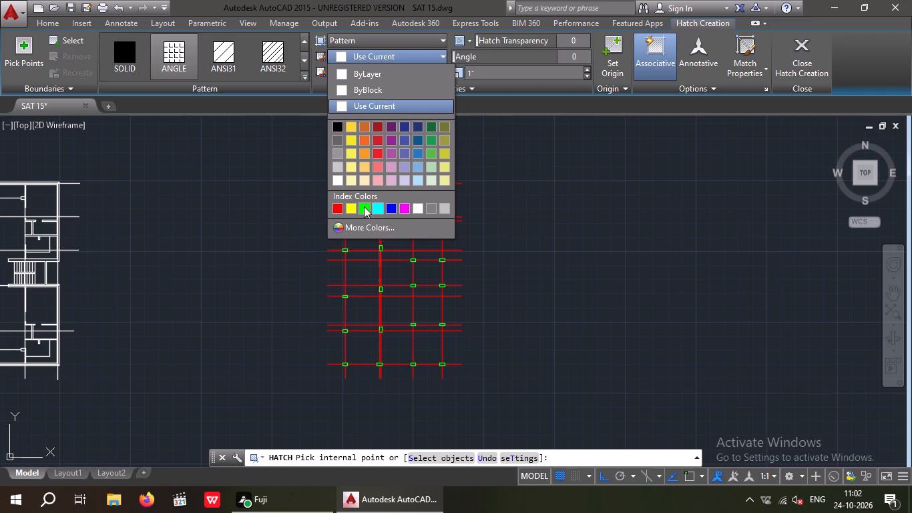
click(363, 207)
scroll(347, 178, up, 4)
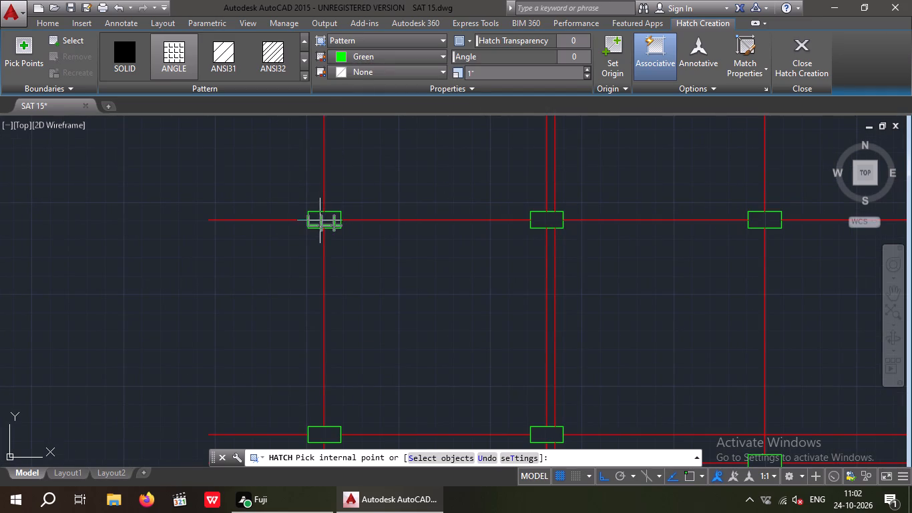
click(121, 55)
click(128, 53)
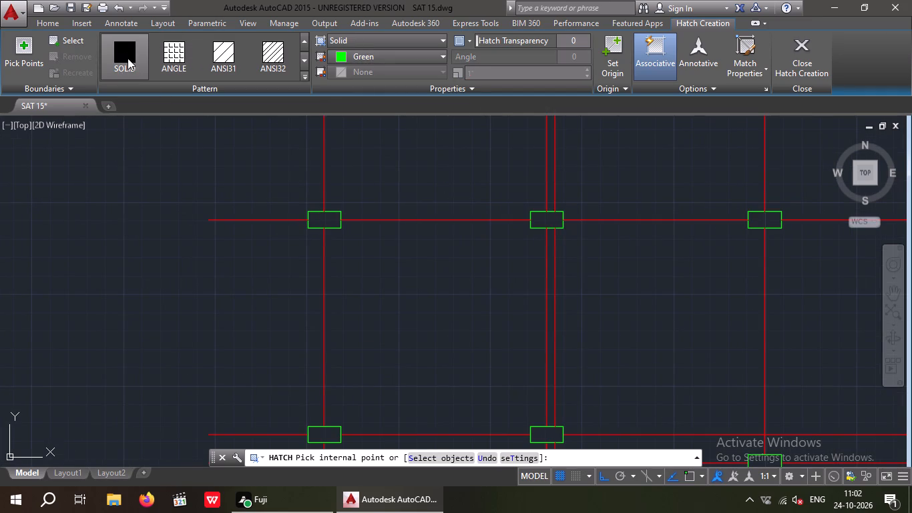
click(318, 223)
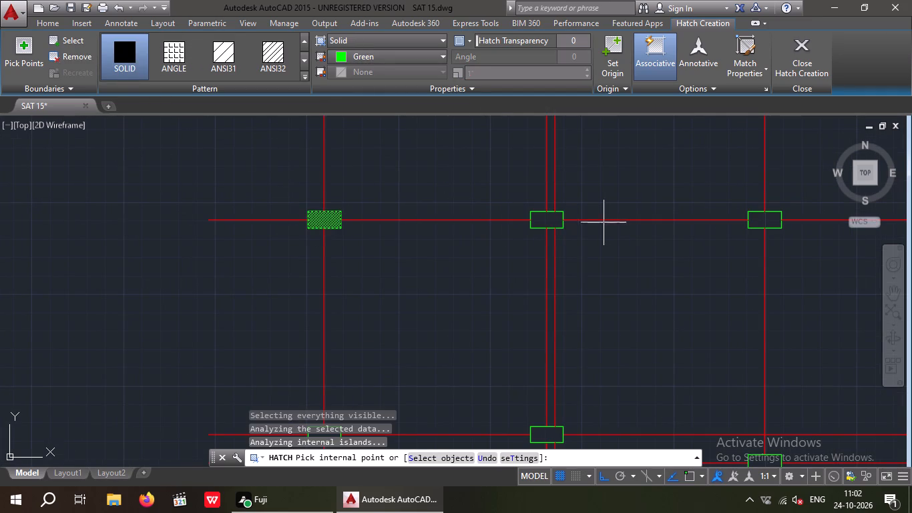
click(548, 216)
middle_drag(469, 250, 156, 170)
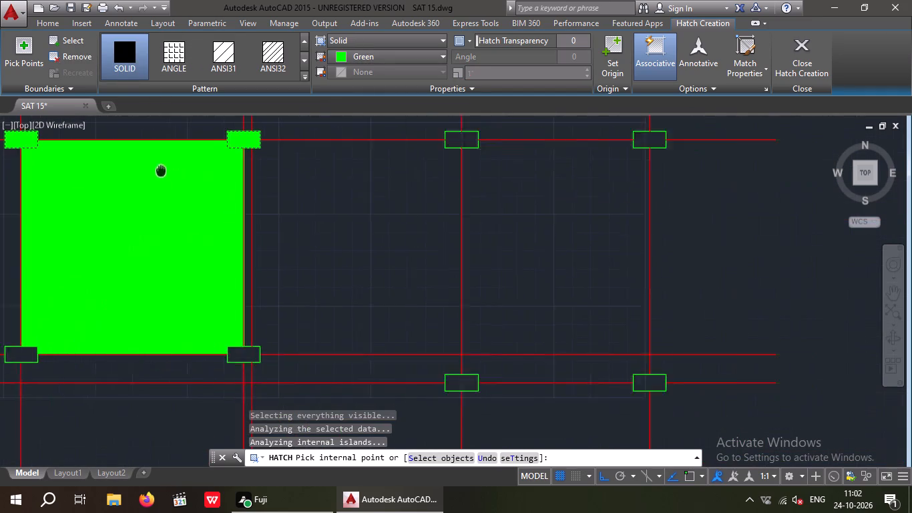
middle_drag(156, 170, 147, 170)
click(442, 136)
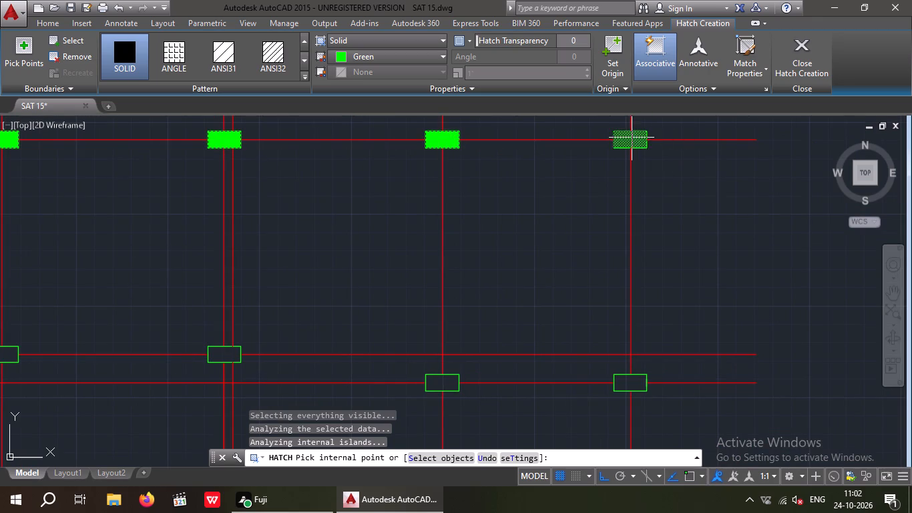
click(632, 137)
Fill the four columns of the second row from the north with the solid green hatch.
click(638, 385)
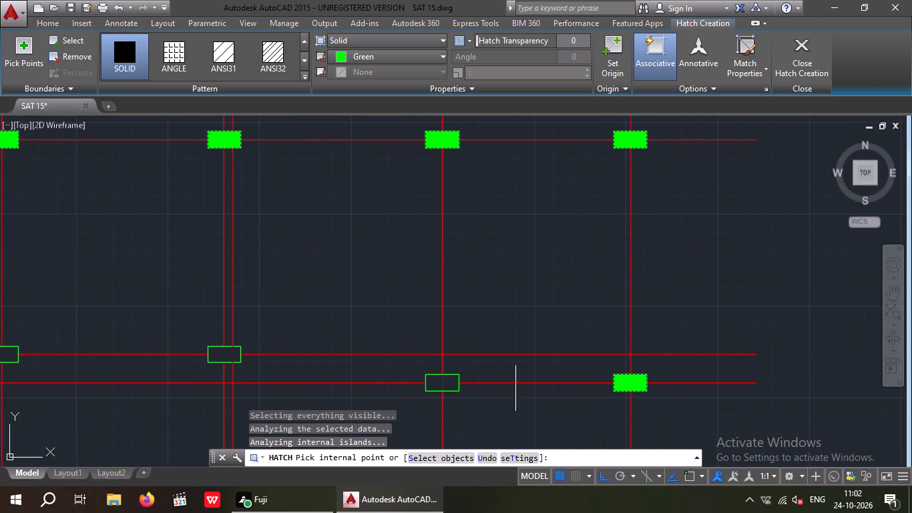
click(441, 385)
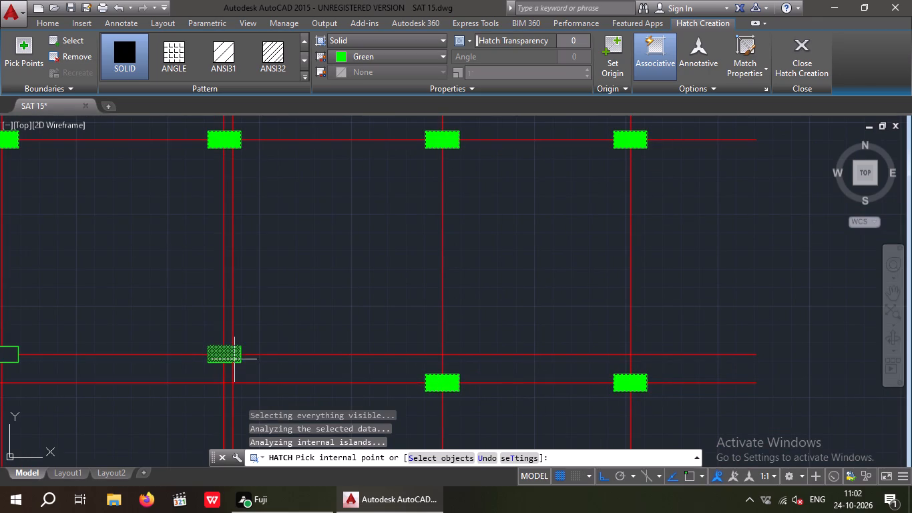
click(227, 354)
middle_drag(168, 318, 188, 315)
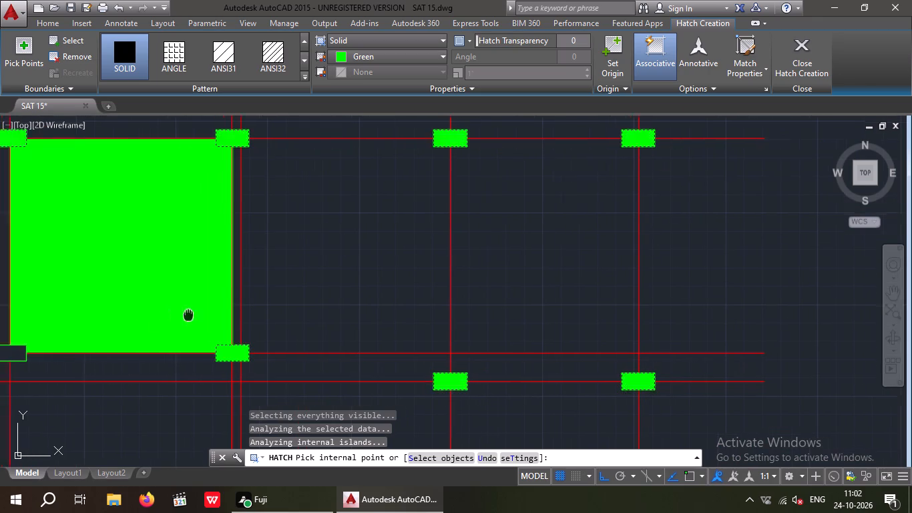
middle_drag(188, 315, 444, 296)
click(271, 333)
Fill the four columns of the third row from the north, including the upright one, with the solid green hatch.
scroll(316, 305, down, 3)
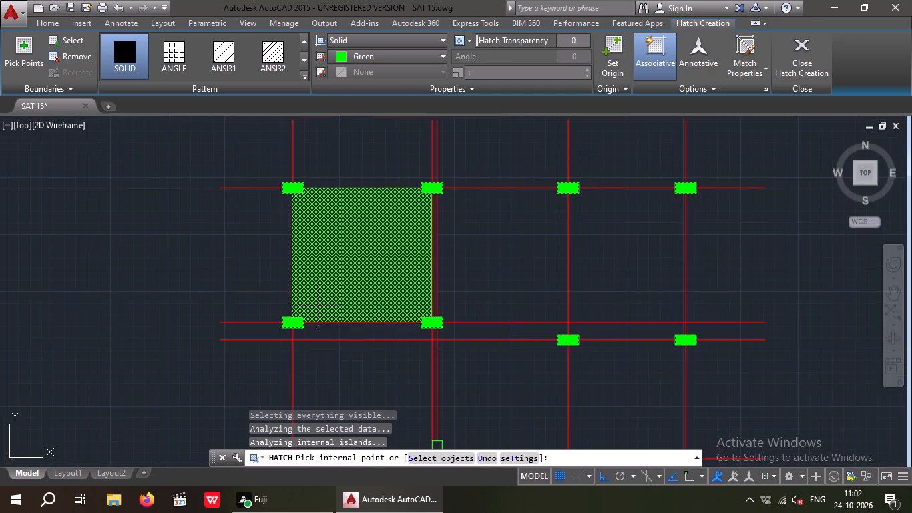
middle_drag(338, 364, 364, 235)
scroll(313, 329, up, 3)
click(330, 331)
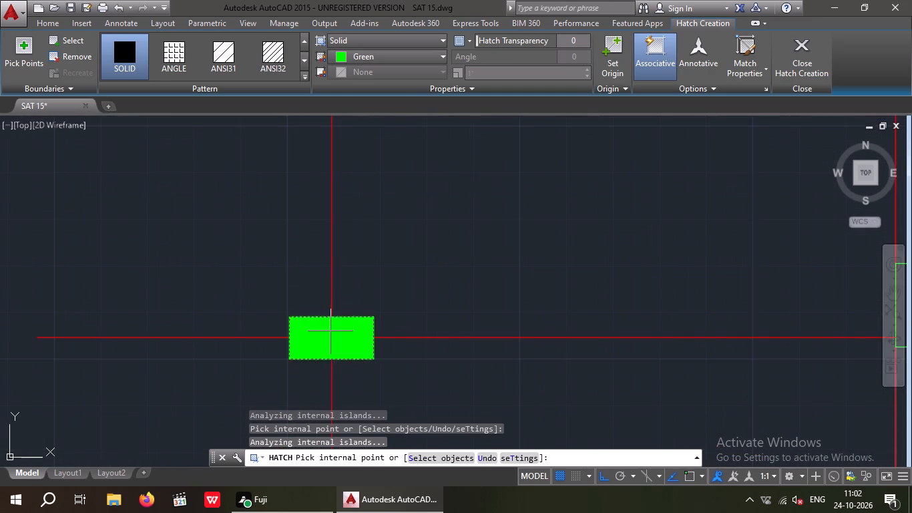
scroll(348, 321, down, 3)
scroll(484, 332, up, 2)
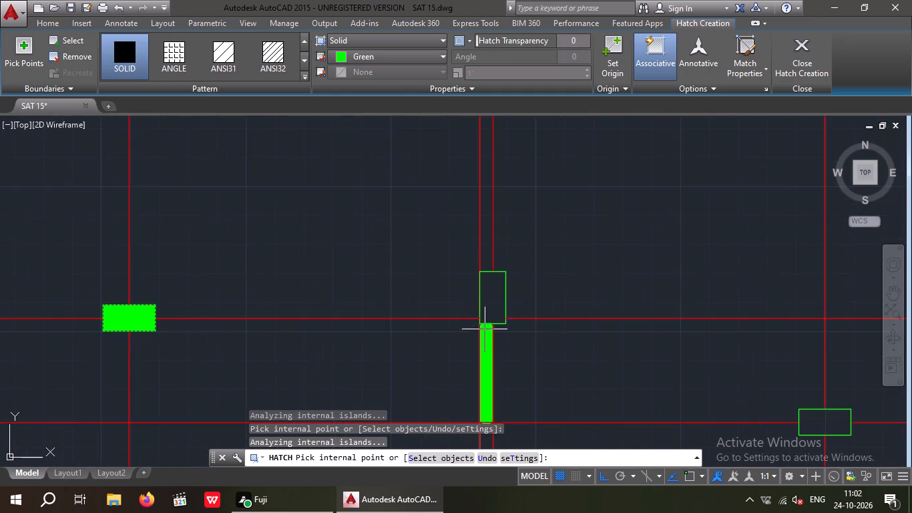
click(489, 305)
scroll(501, 248, down, 2)
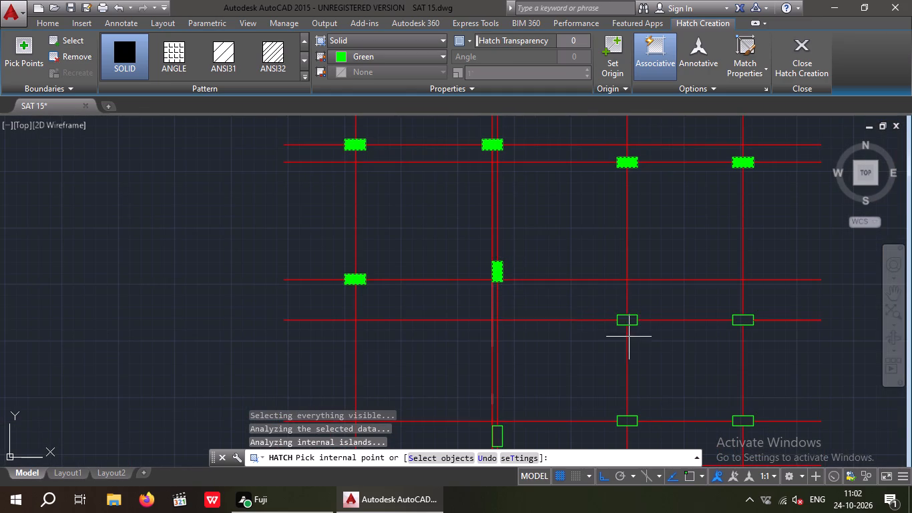
scroll(632, 317, up, 2)
click(628, 330)
scroll(621, 301, down, 4)
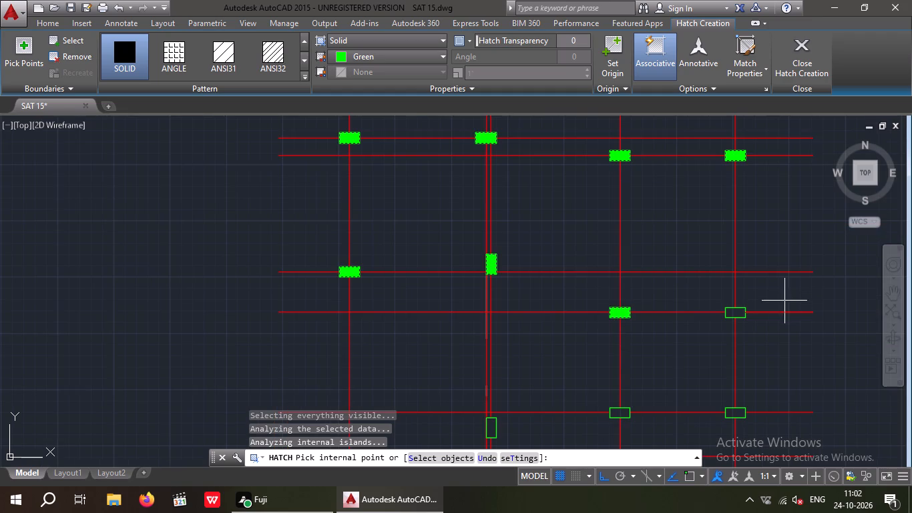
click(737, 313)
Fill the four columns of the fourth row from the north with the solid green hatch.
scroll(734, 312, down, 2)
scroll(735, 367, up, 3)
click(728, 312)
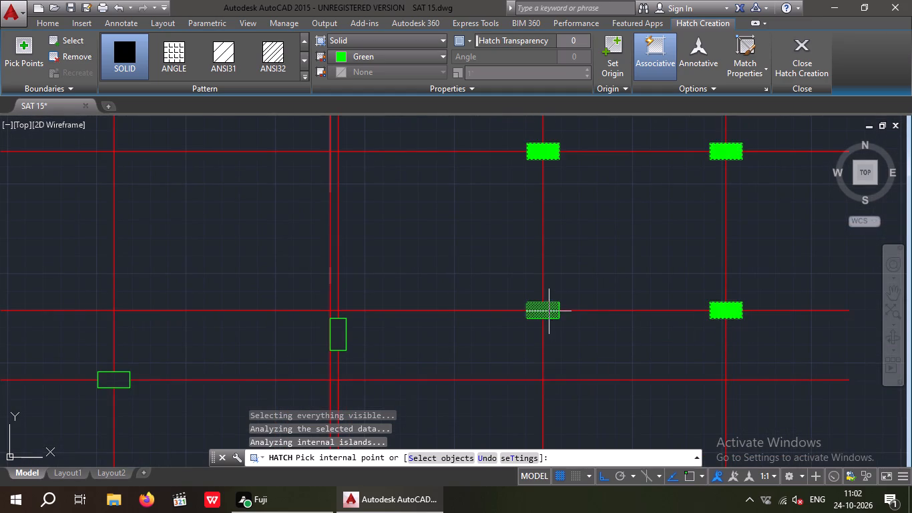
click(549, 311)
click(338, 332)
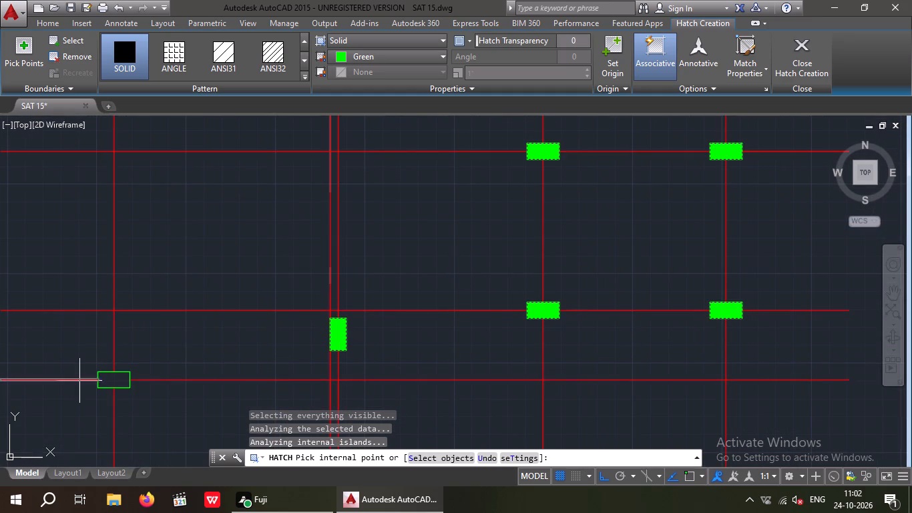
drag(113, 380, 119, 379)
Fill the four columns of the fifth row from the north with the solid green hatch.
middle_drag(224, 337, 429, 295)
scroll(230, 336, down, 1)
scroll(423, 296, down, 2)
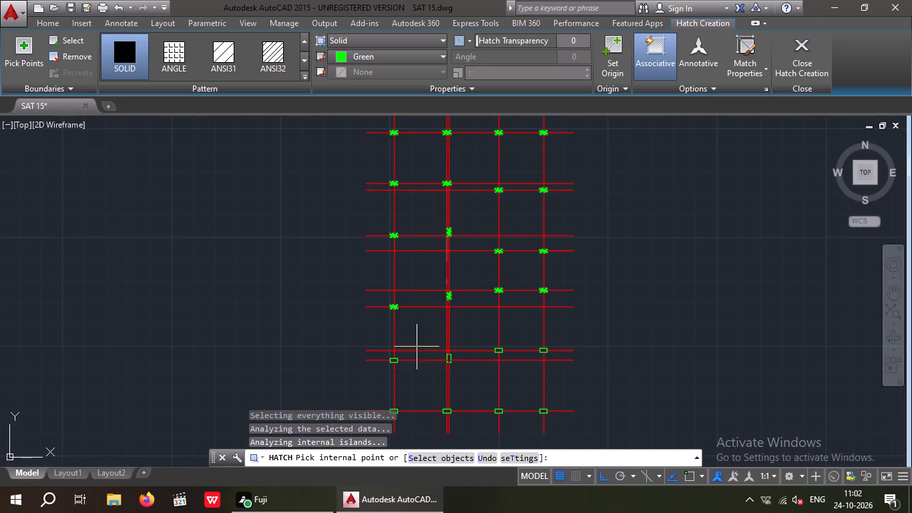
scroll(391, 360, up, 4)
click(392, 367)
scroll(405, 327, down, 3)
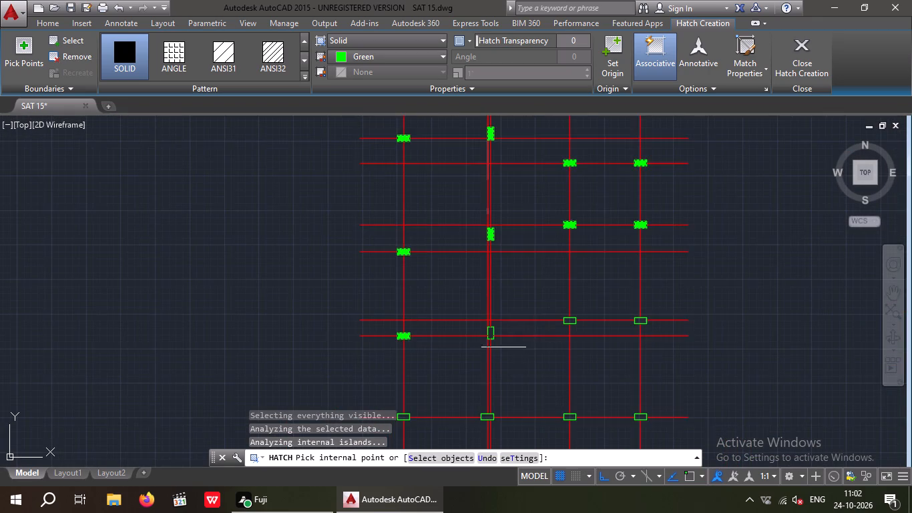
scroll(502, 348, up, 3)
click(453, 299)
scroll(461, 293, down, 3)
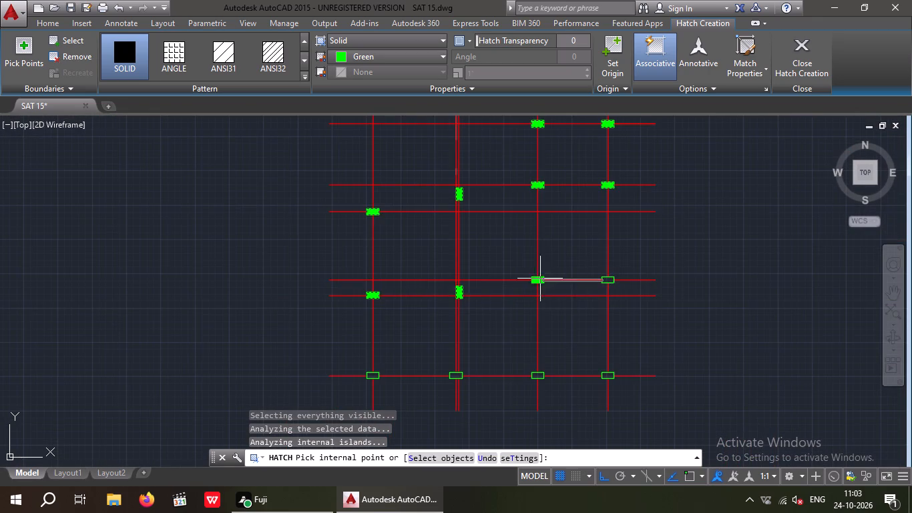
scroll(539, 279, up, 3)
click(539, 283)
scroll(538, 283, down, 3)
scroll(610, 282, up, 4)
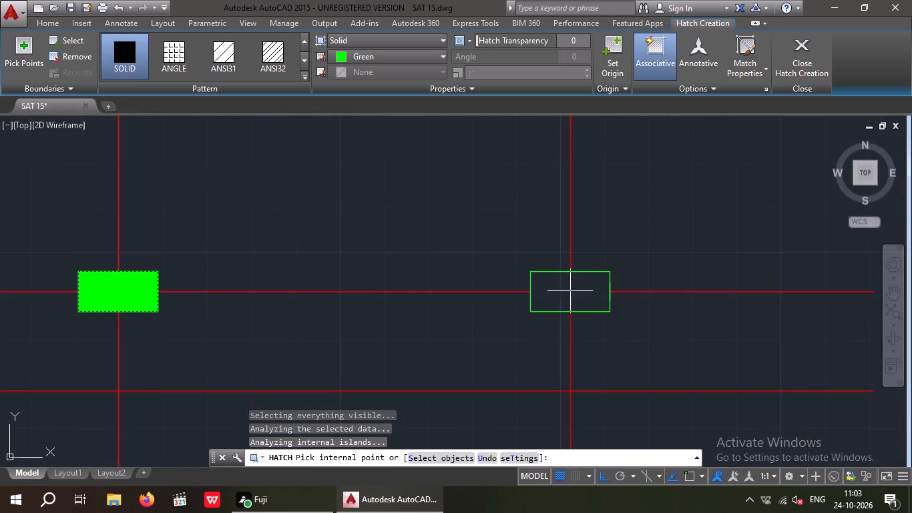
click(569, 291)
Fill the four columns on the southernmost grid line with the solid green hatch.
scroll(575, 287, down, 5)
scroll(565, 358, up, 4)
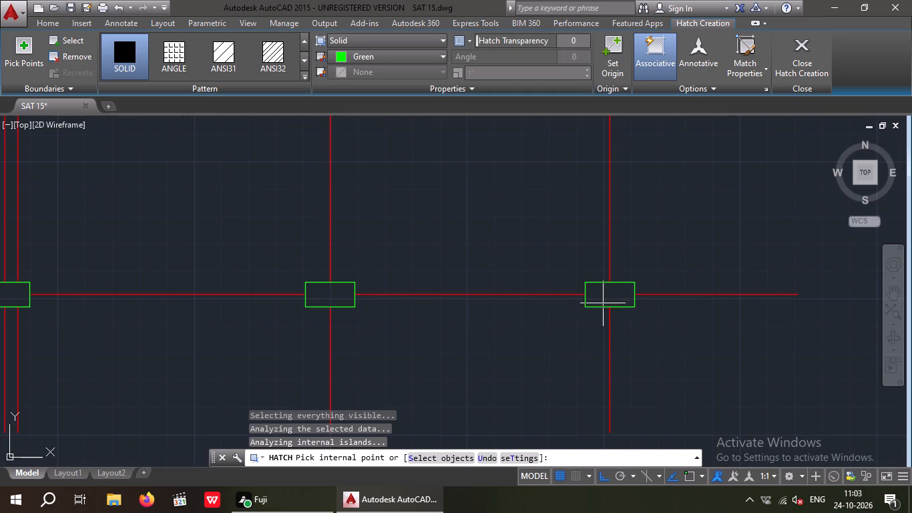
click(607, 295)
click(335, 300)
scroll(351, 294, down, 3)
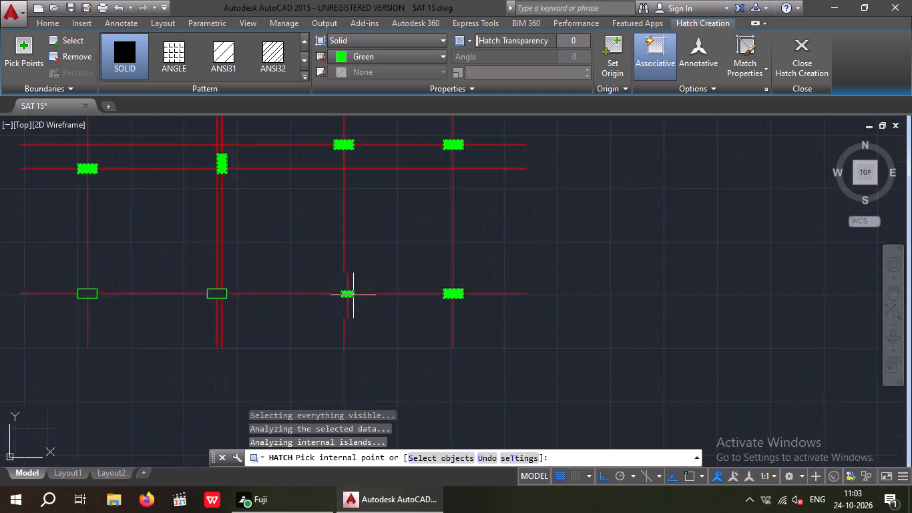
scroll(264, 293, up, 3)
click(273, 305)
scroll(283, 301, down, 4)
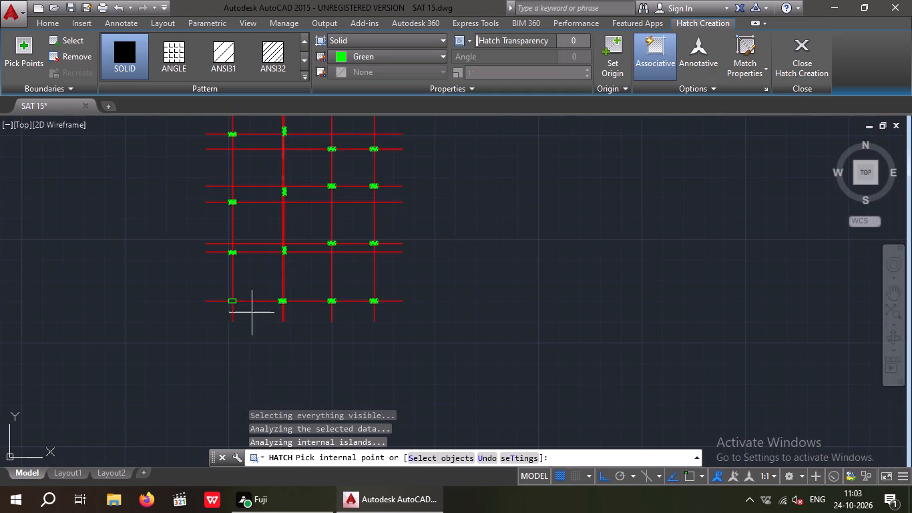
scroll(222, 302, up, 4)
click(274, 297)
scroll(278, 297, down, 4)
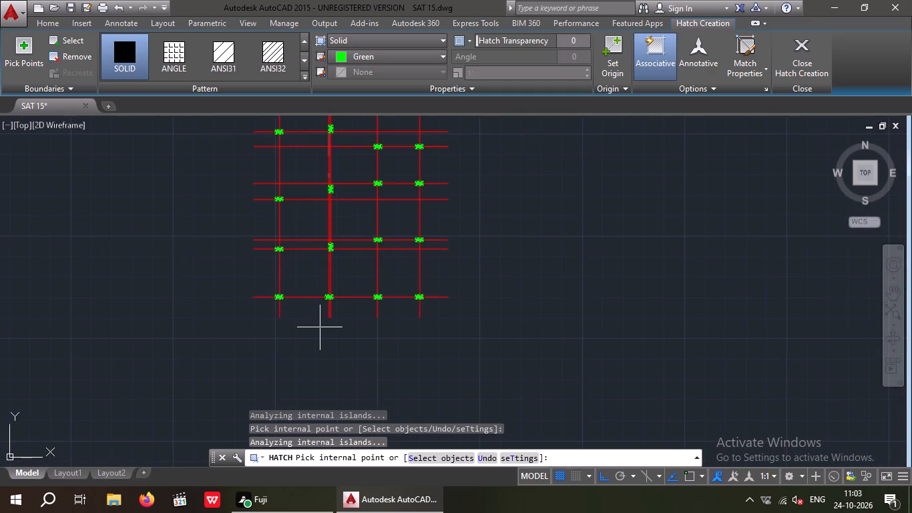
Finish hatching the columns.
middle_drag(320, 329, 299, 403)
key(Escape)
key(Escape)
key(Escape)
Move the whole red grid and green column layout about 224'-8" west, into the gap between the two floor plans.
middle_drag(512, 345, 496, 384)
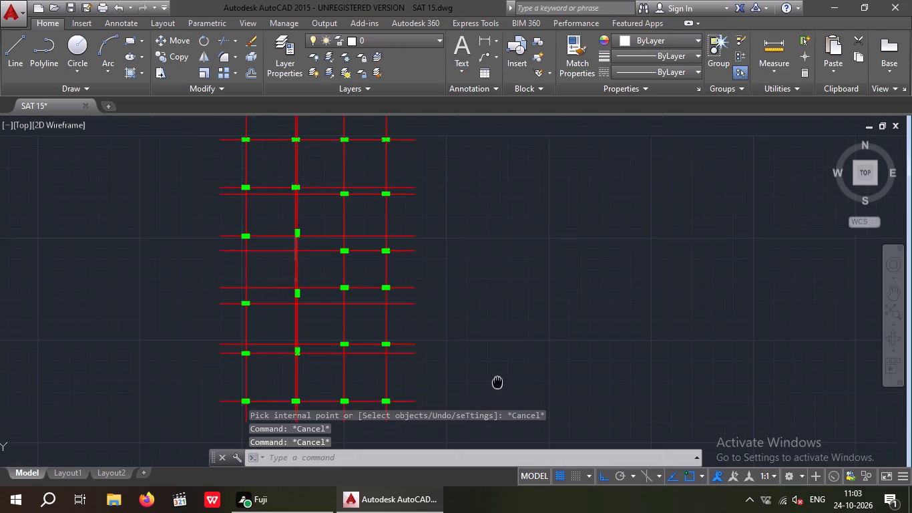
middle_drag(496, 384, 495, 389)
scroll(499, 363, down, 1)
middle_drag(491, 361, 441, 362)
middle_drag(440, 355, 443, 361)
middle_click(443, 361)
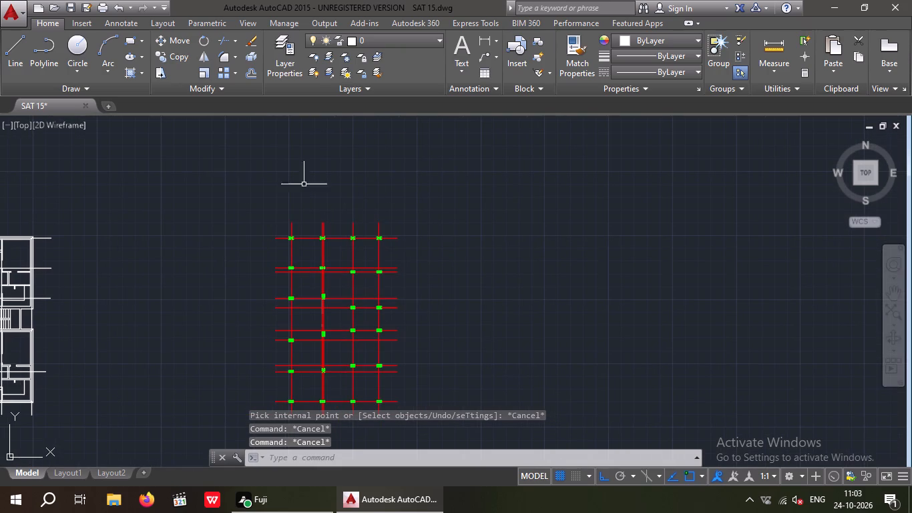
middle_drag(238, 194, 278, 140)
drag(298, 140, 316, 152)
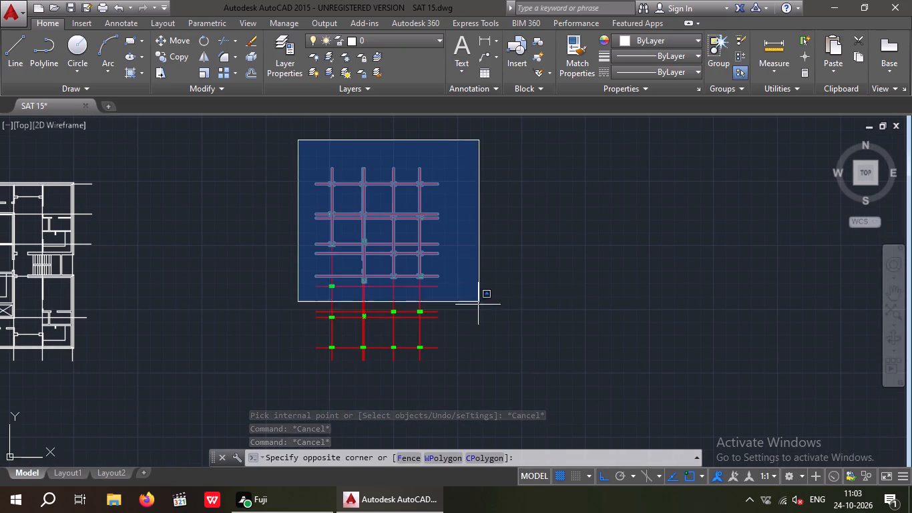
click(459, 377)
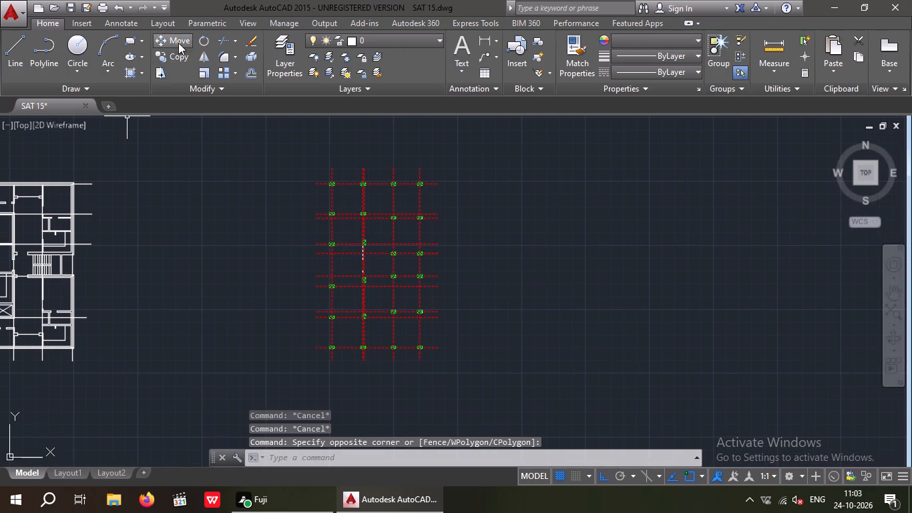
click(178, 40)
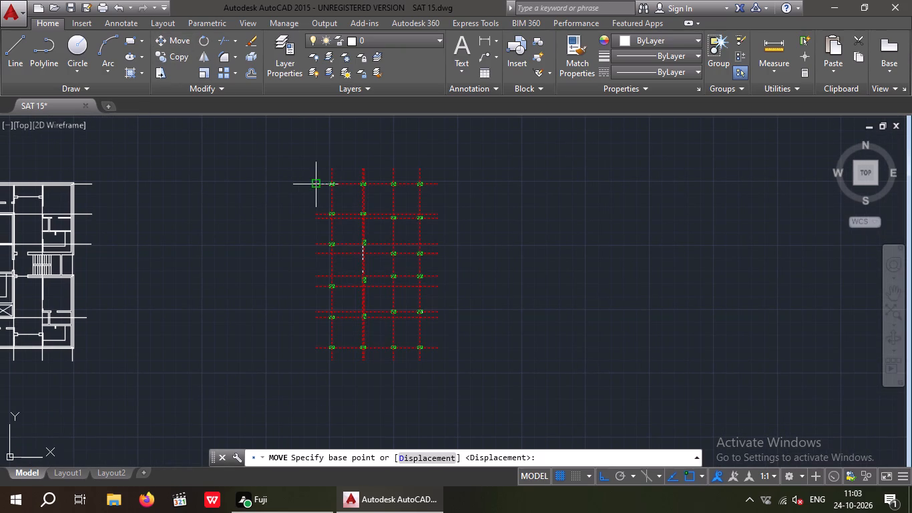
click(316, 185)
scroll(319, 185, down, 3)
middle_drag(326, 225, 399, 214)
scroll(403, 297, up, 3)
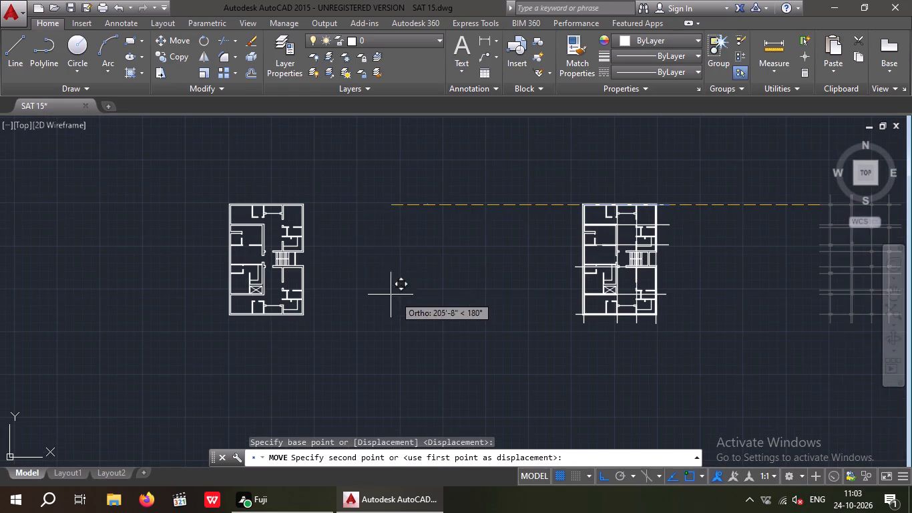
scroll(371, 233, up, 2)
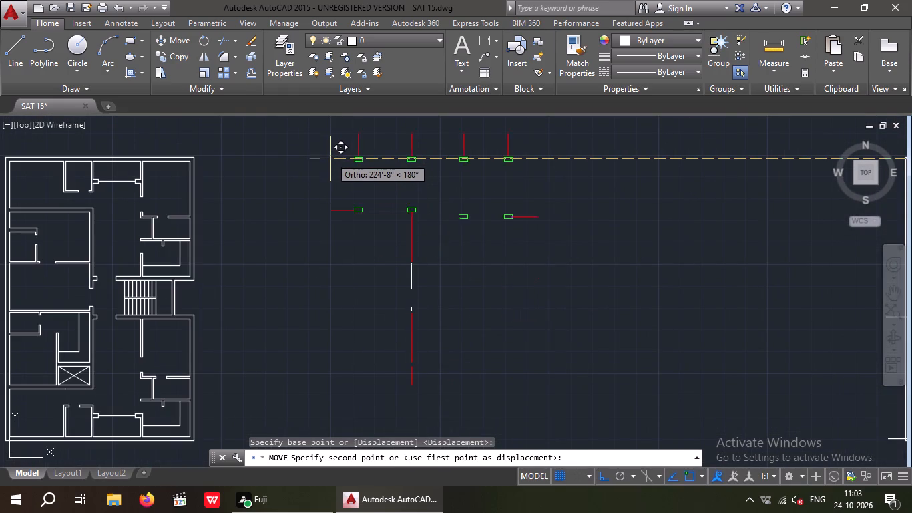
click(330, 160)
scroll(336, 160, down, 3)
scroll(347, 208, up, 3)
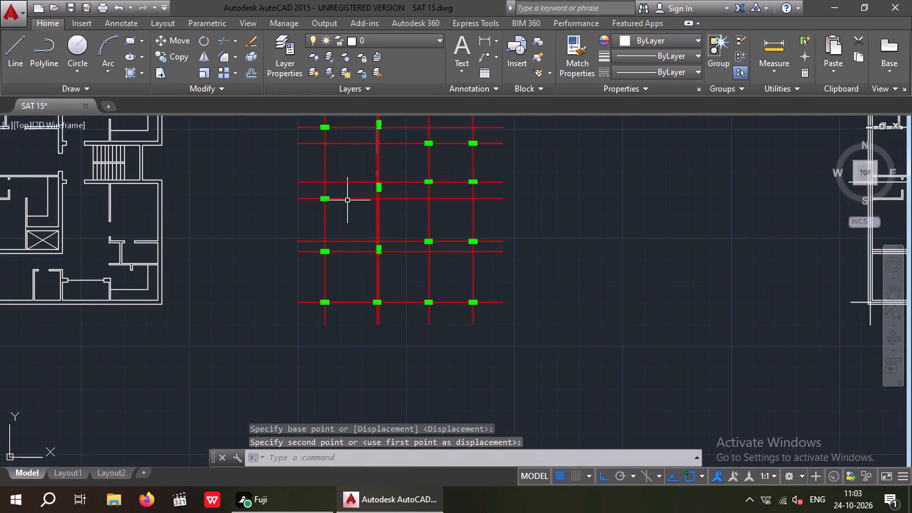
scroll(354, 206, down, 1)
middle_drag(351, 214, 303, 309)
key(Escape)
key(Escape)
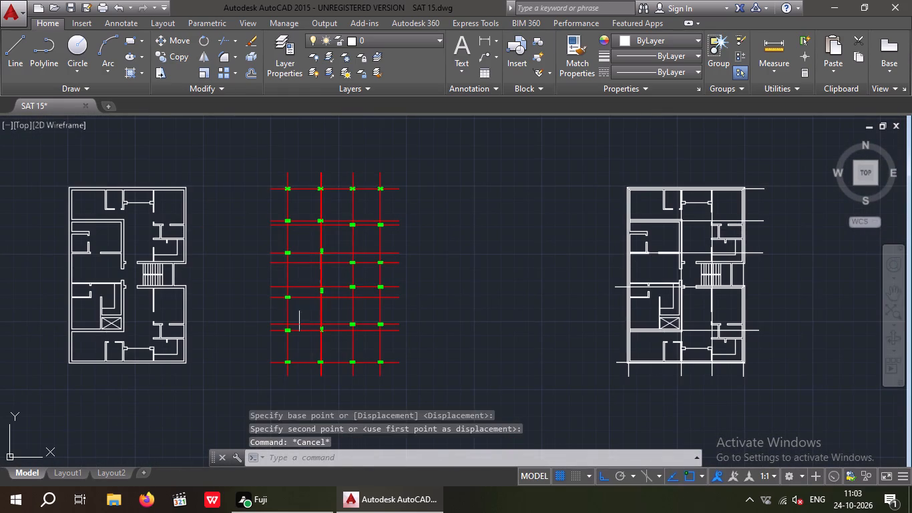
key(Escape)
key(Escape)
key(Escape)
key(Escape)
key(Escape)
middle_drag(379, 289, 349, 295)
Save the drawing.
key(ctrl+s)
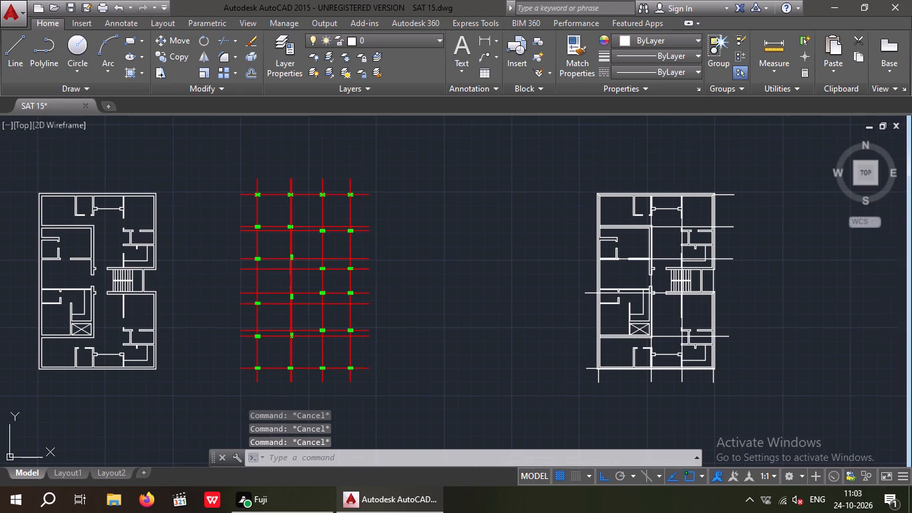
key(ctrl+s)
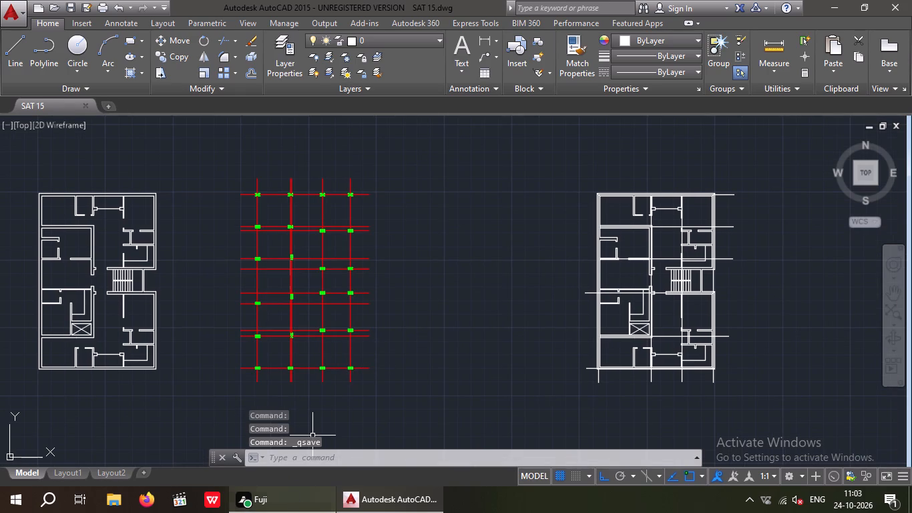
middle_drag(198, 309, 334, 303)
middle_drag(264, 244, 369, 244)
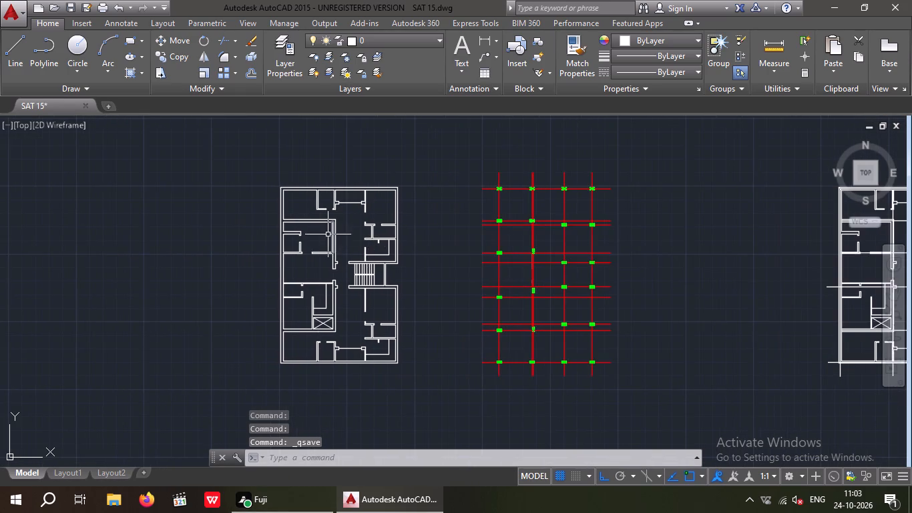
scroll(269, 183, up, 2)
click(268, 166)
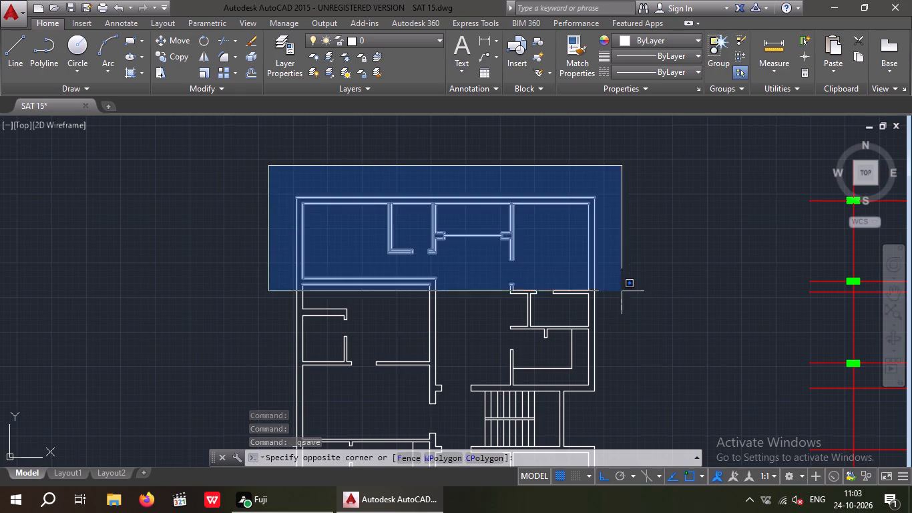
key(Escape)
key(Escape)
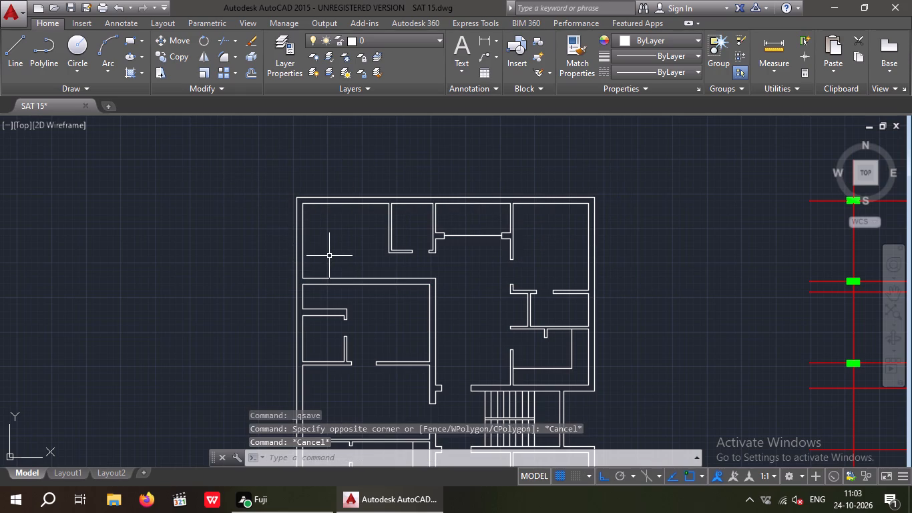
Draw a short line across the western outer wall of the original plan, from the midpoint of the northwest room's inner wall face.
key(l)
key(space)
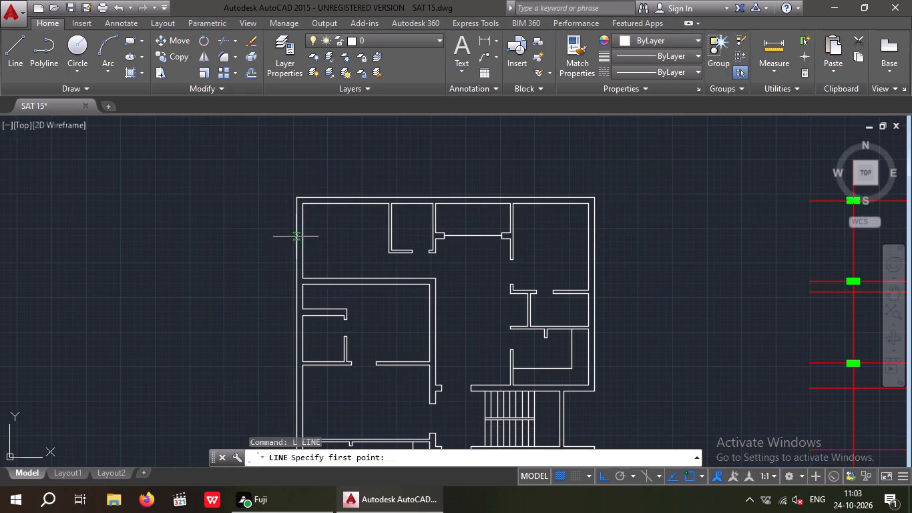
scroll(296, 235, up, 3)
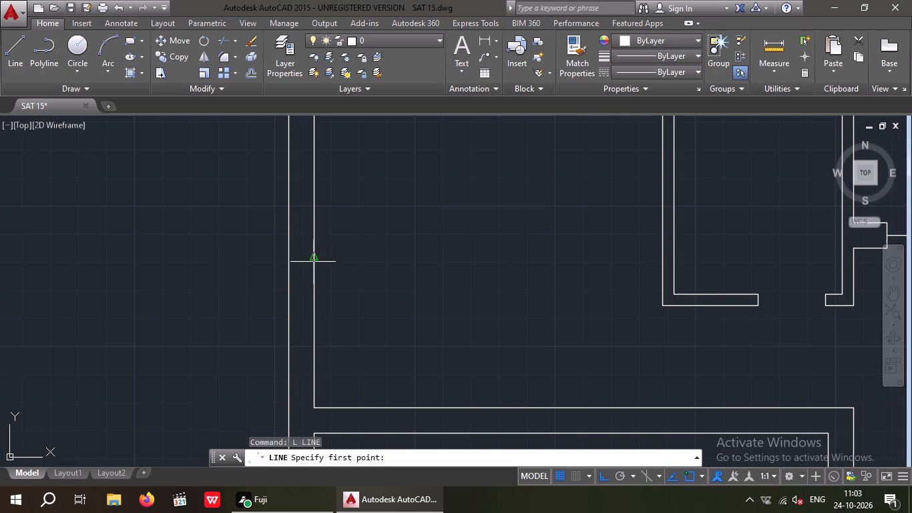
drag(314, 256, 282, 263)
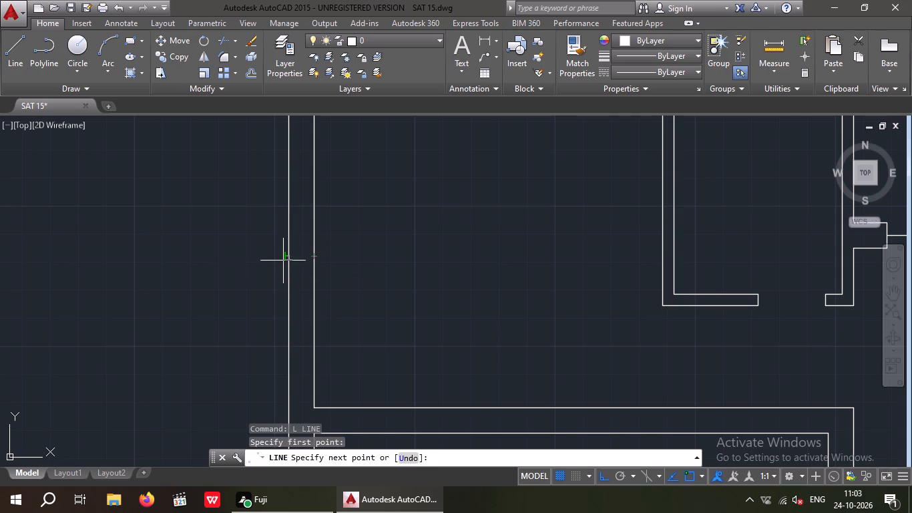
click(287, 258)
key(space)
scroll(278, 258, down, 4)
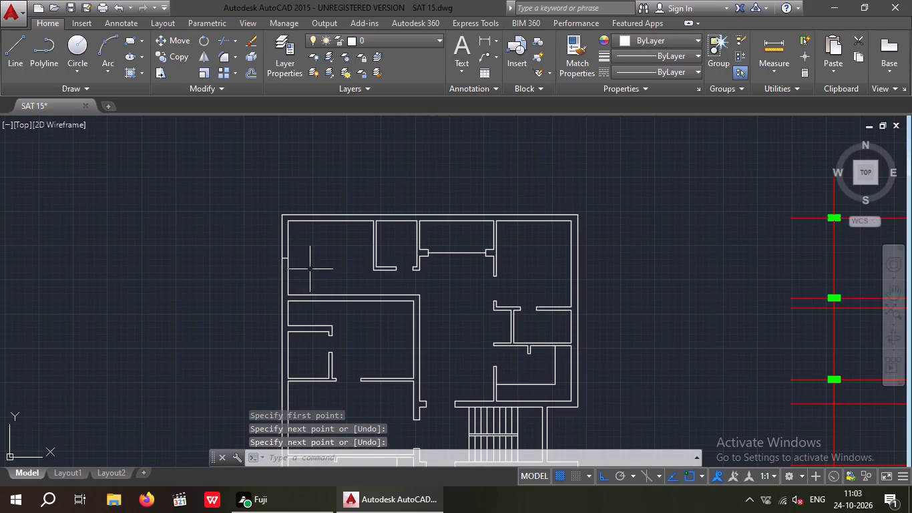
Draw a short line across the eastern outer wall, from the midpoint of the northeast room's inner wall face.
middle_drag(310, 269, 304, 235)
scroll(308, 251, down, 1)
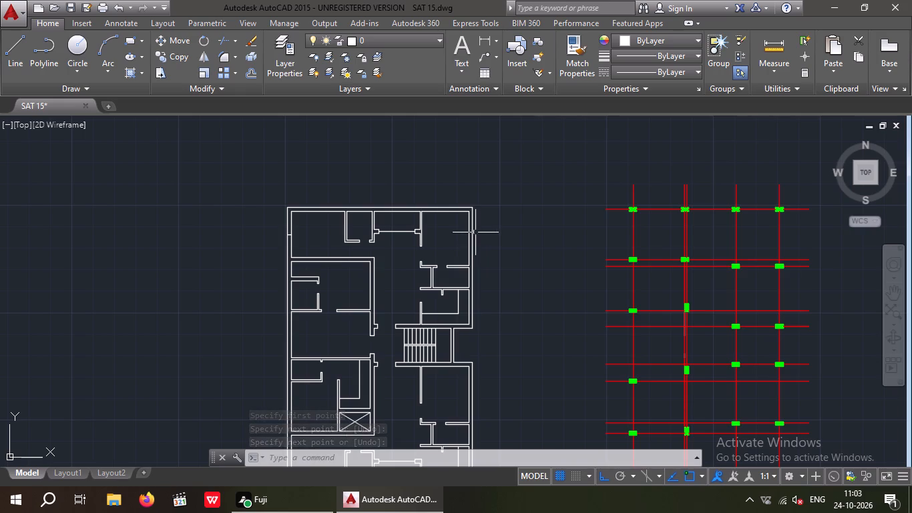
key(space)
scroll(467, 236, up, 2)
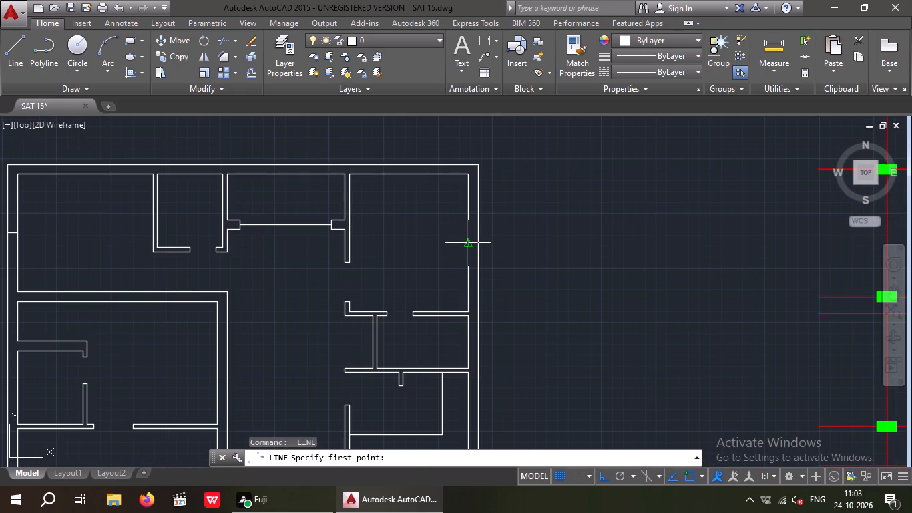
click(466, 241)
scroll(487, 246, up, 2)
click(461, 238)
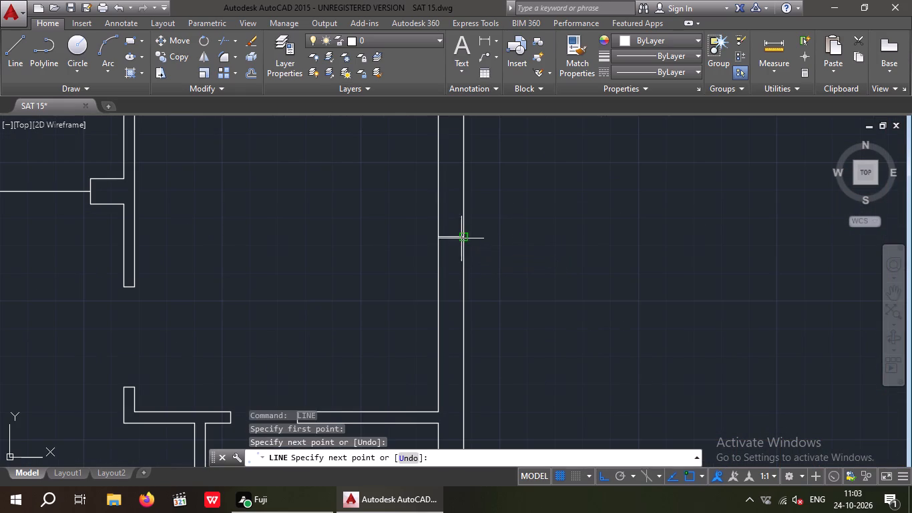
key(space)
scroll(489, 232, down, 3)
middle_click(367, 277)
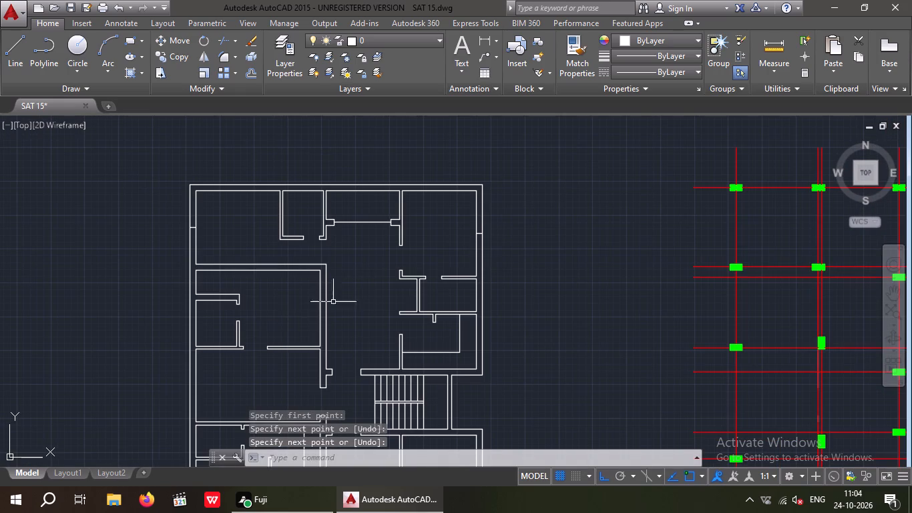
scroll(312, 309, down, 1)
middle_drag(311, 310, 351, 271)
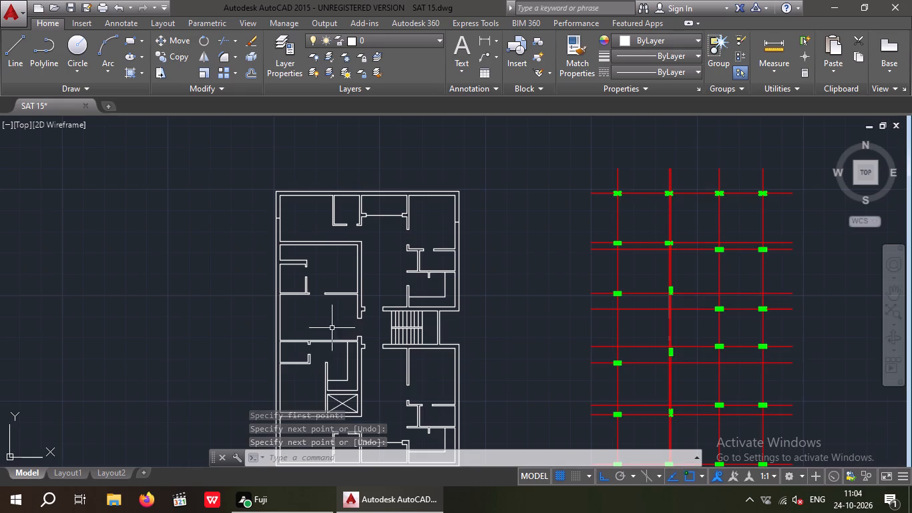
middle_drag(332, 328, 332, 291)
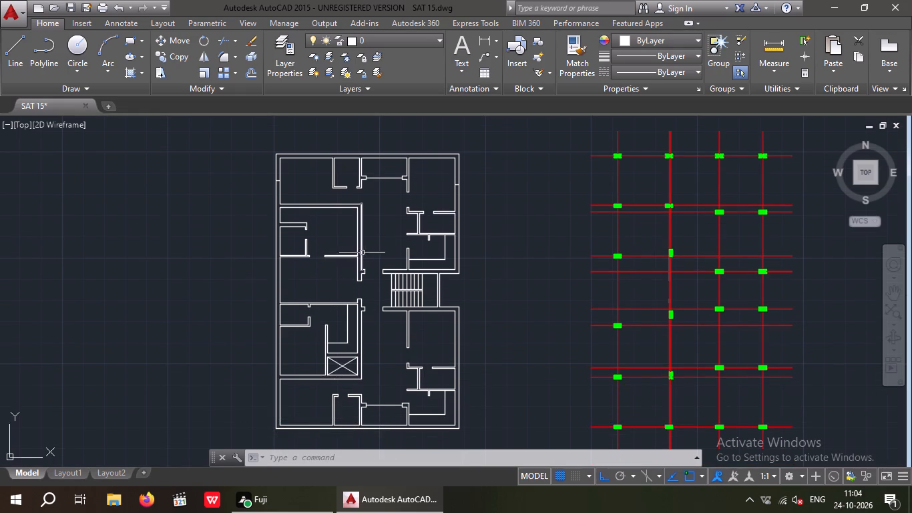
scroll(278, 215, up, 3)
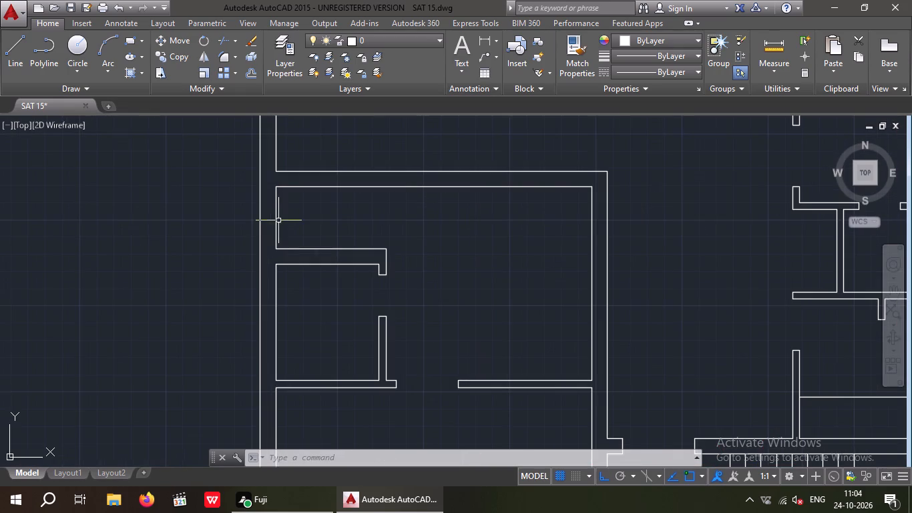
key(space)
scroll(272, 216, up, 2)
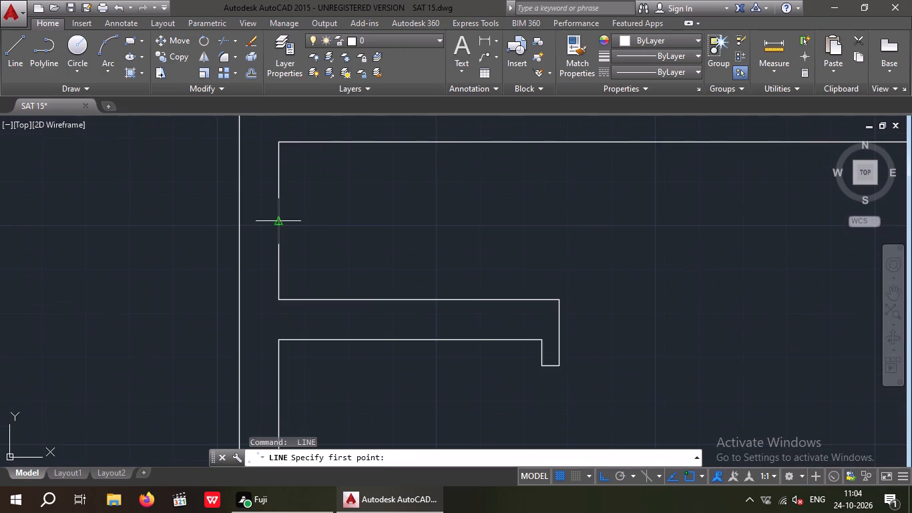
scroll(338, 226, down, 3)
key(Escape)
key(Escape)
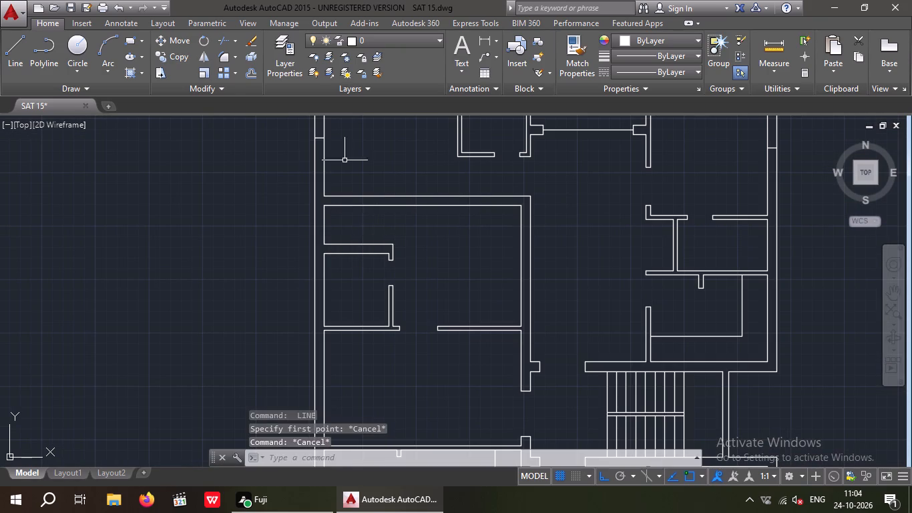
Offset the short line across the northwest room's western wall by 1'6" to both its north and south sides.
middle_drag(321, 262, 306, 298)
middle_drag(365, 214, 325, 307)
key(Escape)
key(Escape)
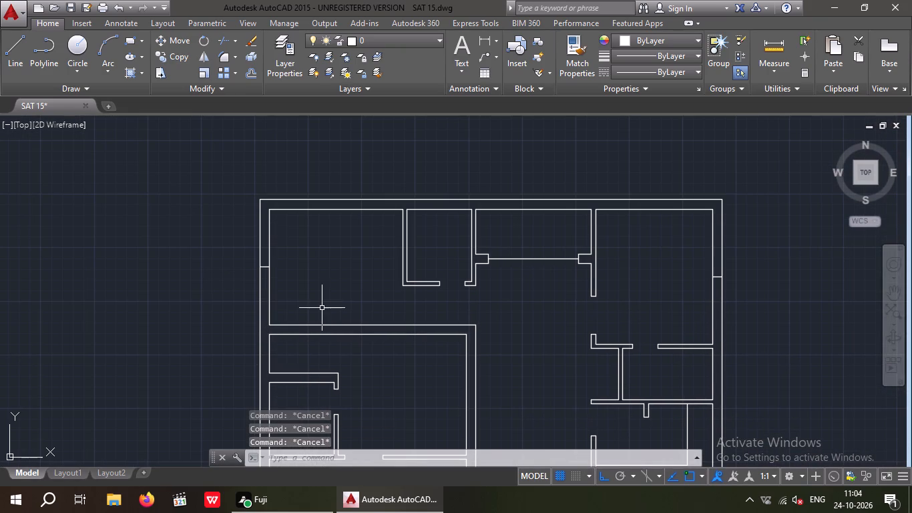
key(o)
key(Return)
text(1')
key(6)
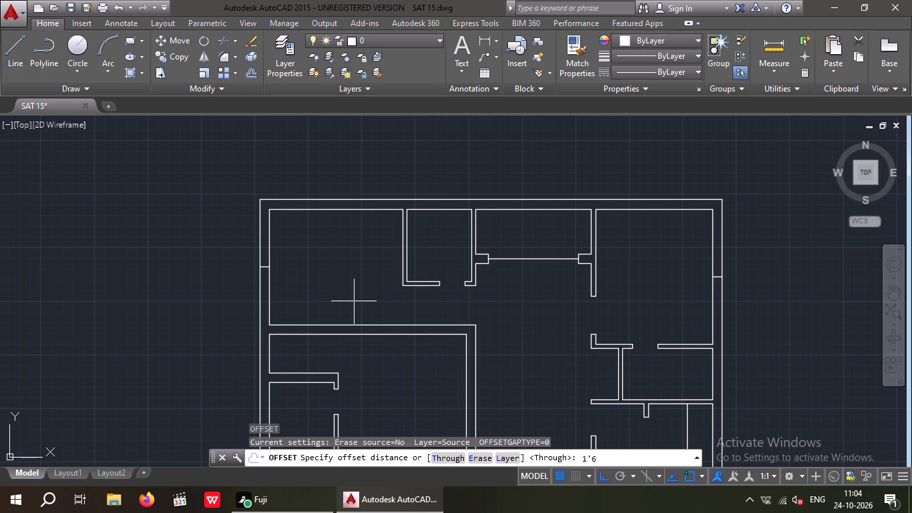
key(shift+quotedbl)
key(Return)
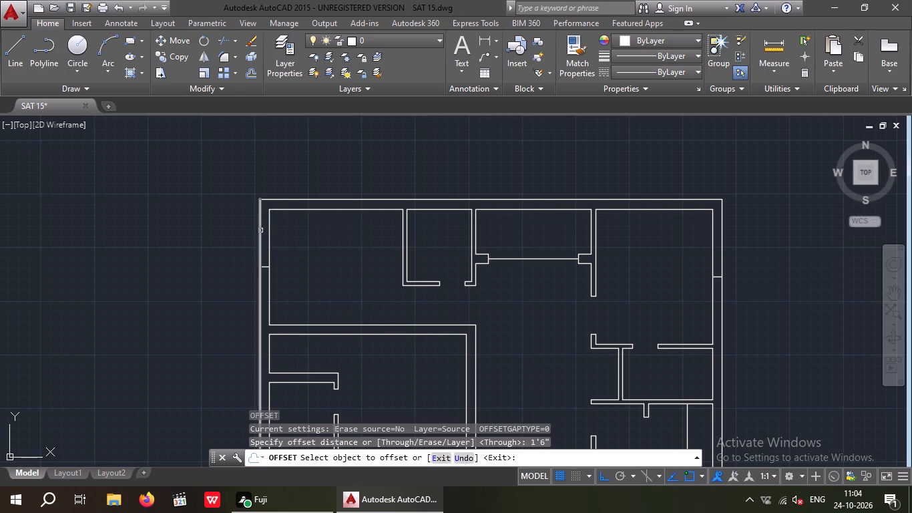
scroll(268, 269, up, 3)
drag(243, 265, 246, 241)
click(254, 211)
drag(244, 265, 249, 298)
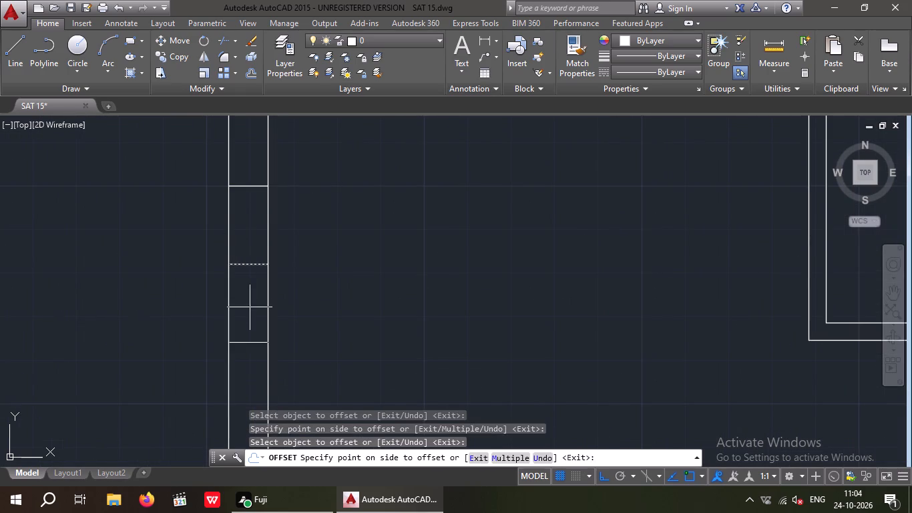
drag(250, 309, 252, 300)
Offset the short line across the northeast room's eastern wall by 1'6" to both its north and south sides.
scroll(252, 255, down, 3)
middle_drag(421, 301, 134, 324)
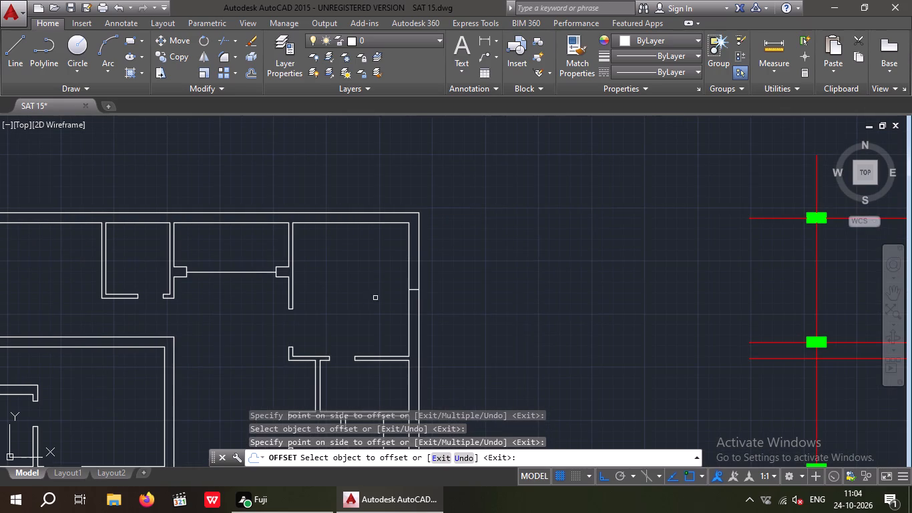
scroll(413, 291, up, 2)
drag(417, 288, 417, 280)
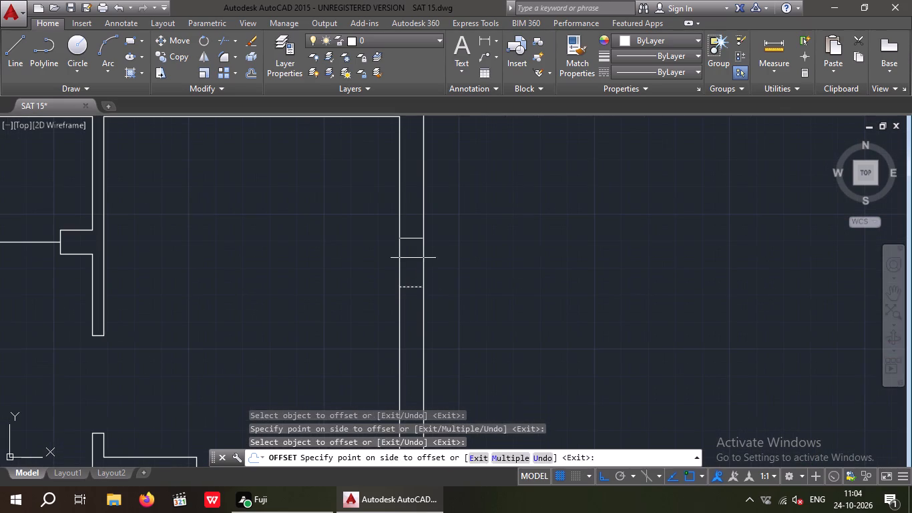
click(411, 234)
scroll(412, 237, down, 2)
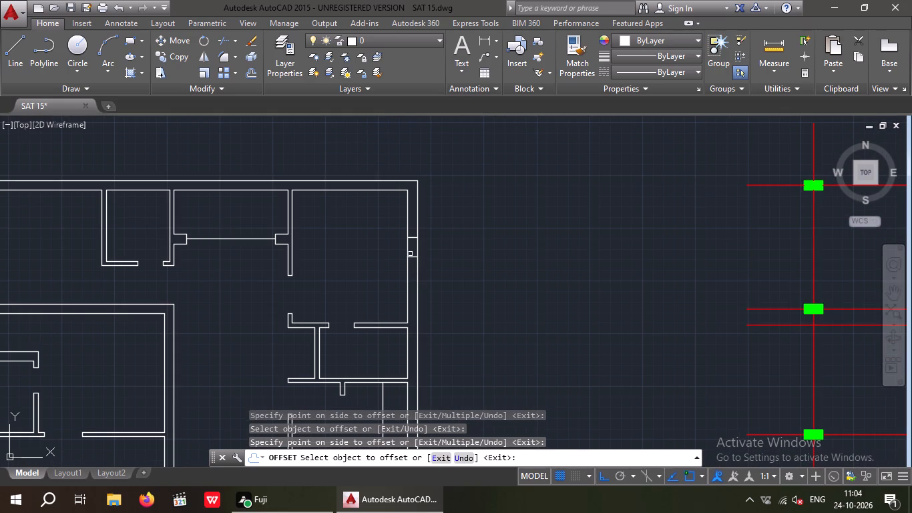
drag(411, 258, 414, 270)
click(418, 280)
Offset the north and south lines across the northeast room's eastern wall by 3" outward, away from the middle line.
key(Escape)
key(Escape)
key(o)
key(Return)
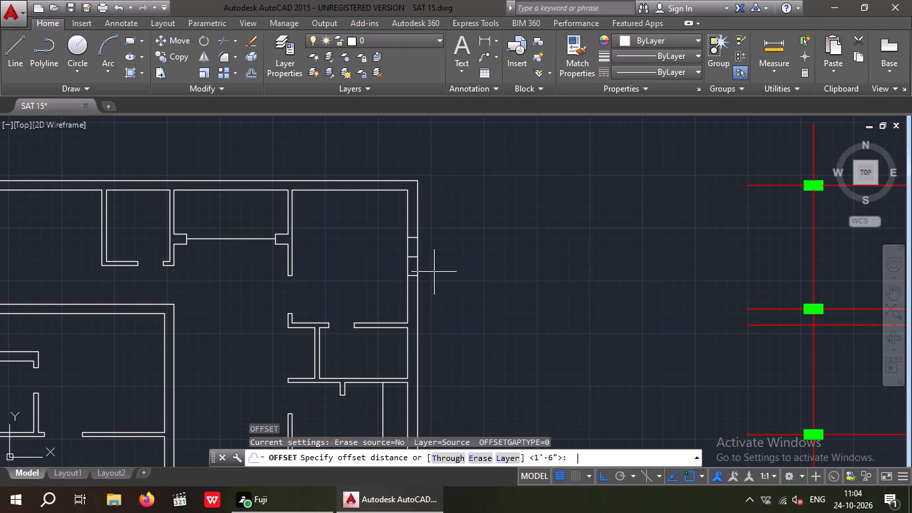
key(3)
key(shift+quotedbl)
key(Return)
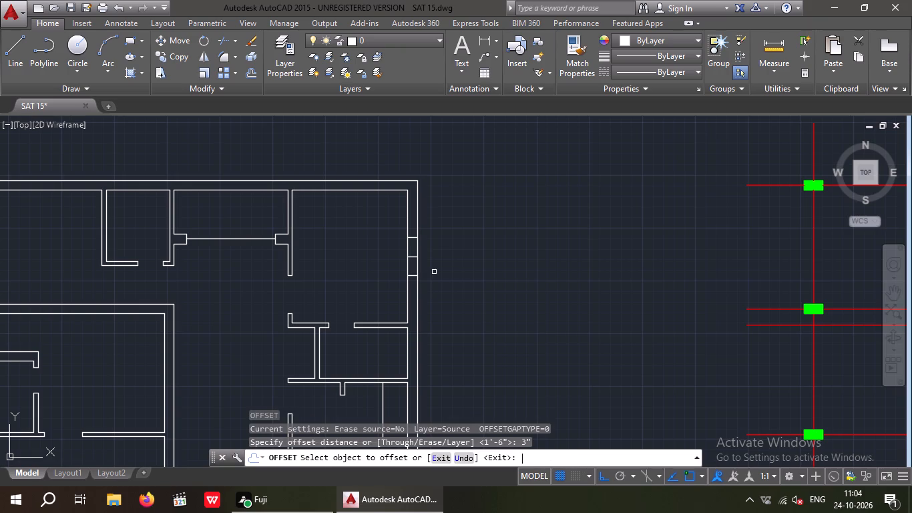
scroll(409, 237, up, 3)
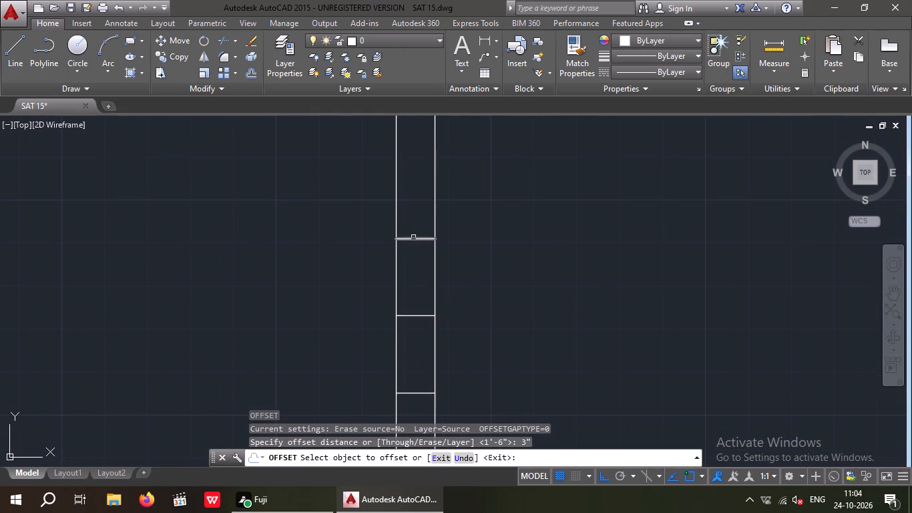
drag(413, 238, 415, 226)
click(419, 197)
scroll(419, 196, down, 1)
scroll(432, 261, down, 1)
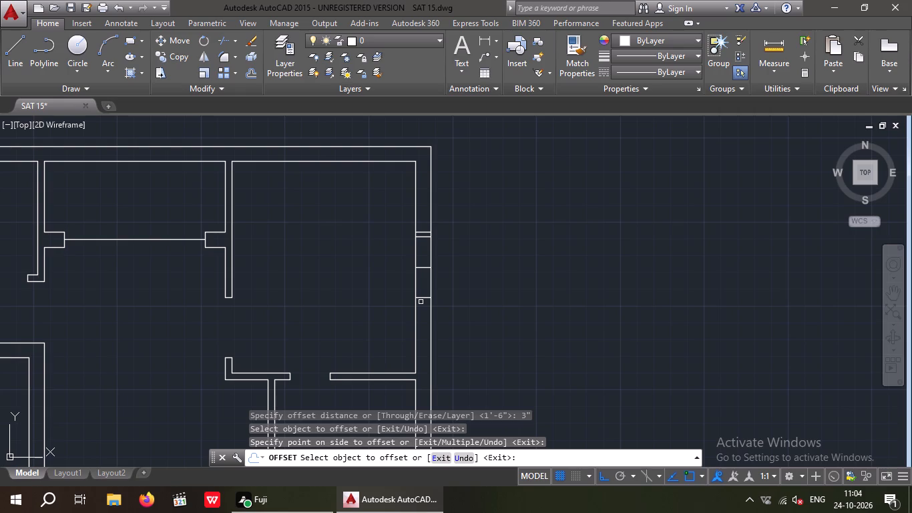
drag(423, 298, 423, 309)
click(421, 320)
scroll(427, 299, down, 1)
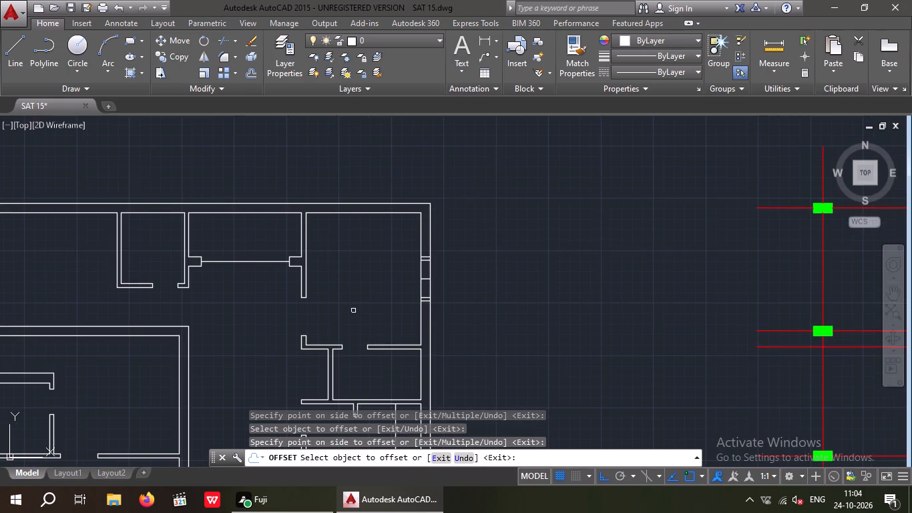
Offset the north and south lines across the northwest room's western wall by 3" outward, away from the middle line.
middle_drag(369, 311, 506, 302)
scroll(498, 303, down, 1)
scroll(255, 262, up, 3)
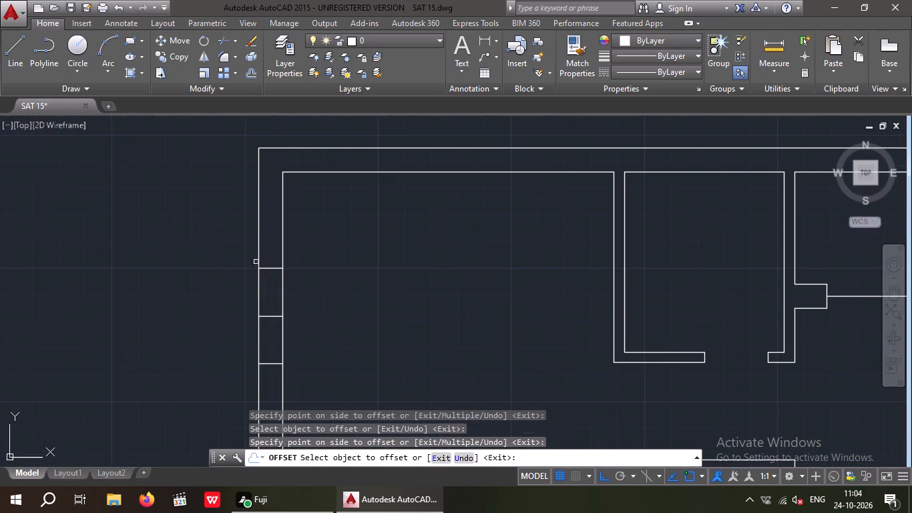
scroll(273, 273, up, 1)
drag(270, 265, 270, 259)
click(274, 242)
scroll(274, 242, down, 3)
scroll(277, 288, up, 3)
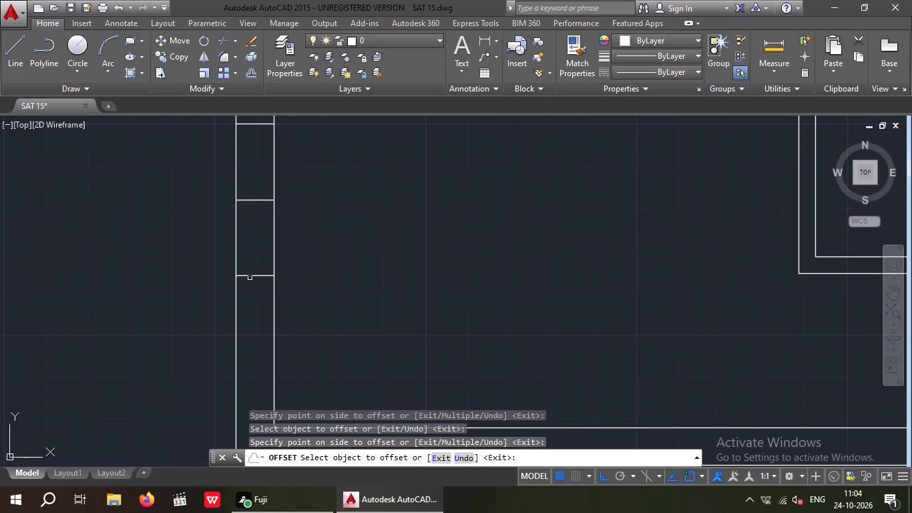
drag(254, 275, 255, 285)
click(260, 313)
scroll(421, 217, down, 2)
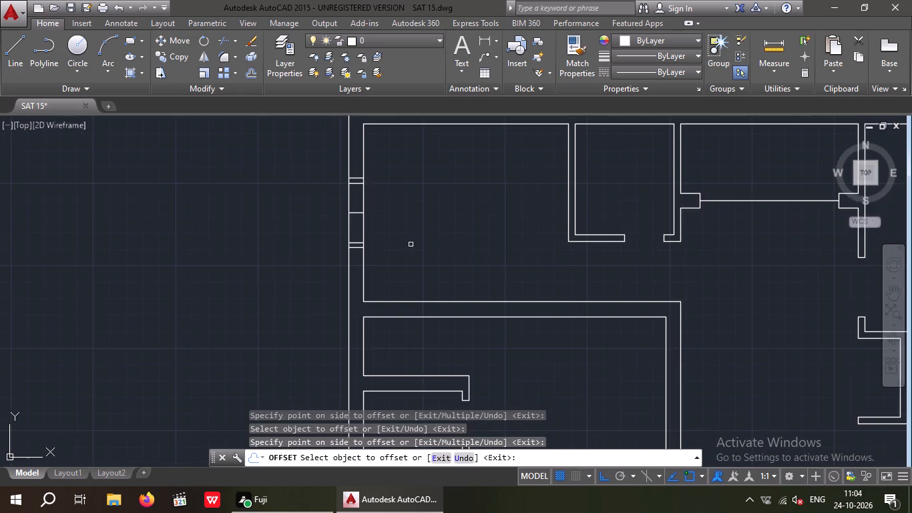
middle_drag(406, 261, 401, 310)
key(Escape)
key(Escape)
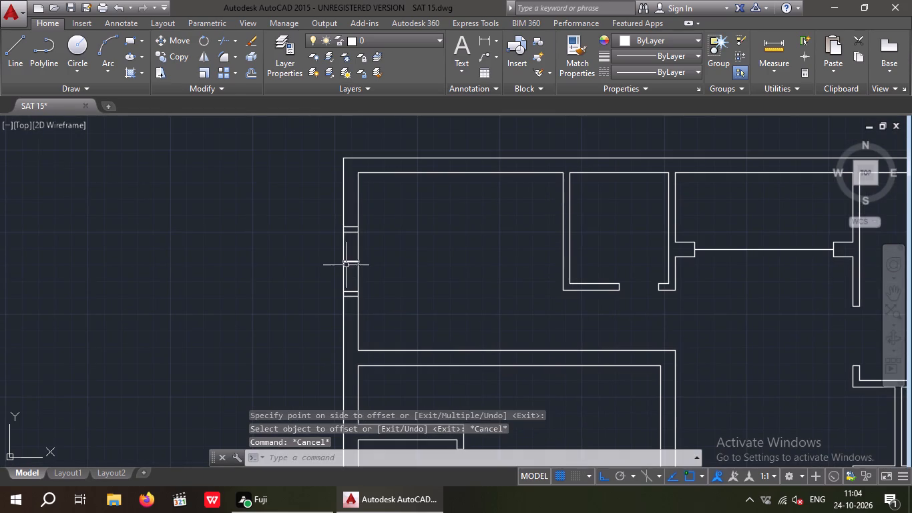
Delete the middle line across the wall in both the northwest room's western opening and the northeast room's eastern opening.
scroll(346, 265, up, 3)
drag(377, 273, 334, 255)
click(336, 230)
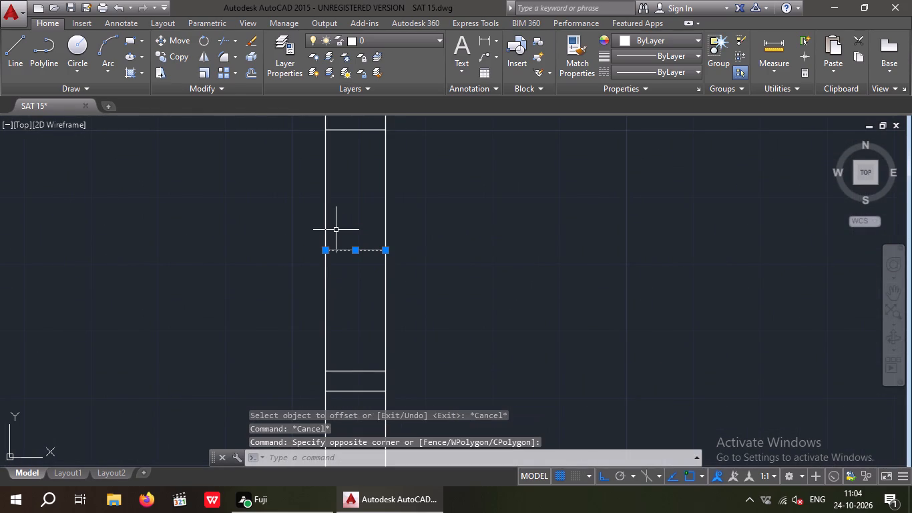
key(Delete)
scroll(336, 230, down, 4)
middle_drag(393, 242, 101, 340)
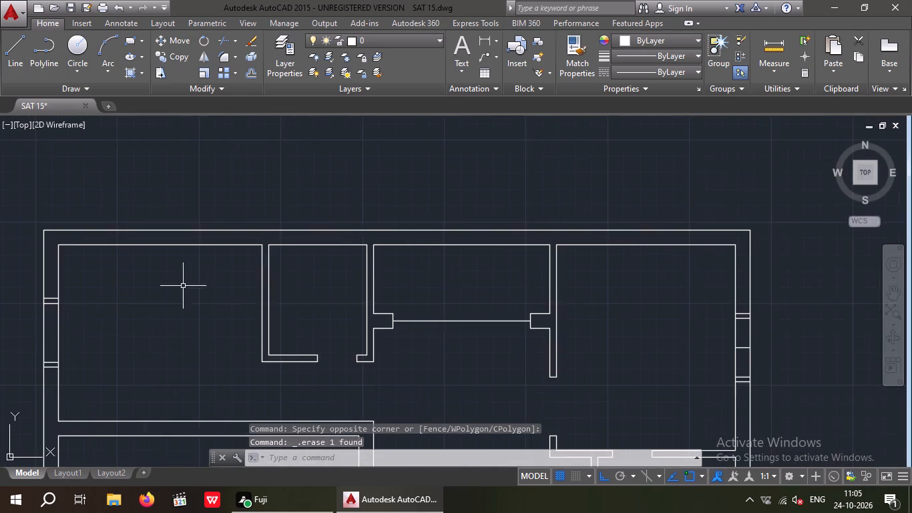
scroll(183, 295, down, 1)
scroll(534, 329, up, 4)
drag(529, 346, 519, 335)
click(511, 309)
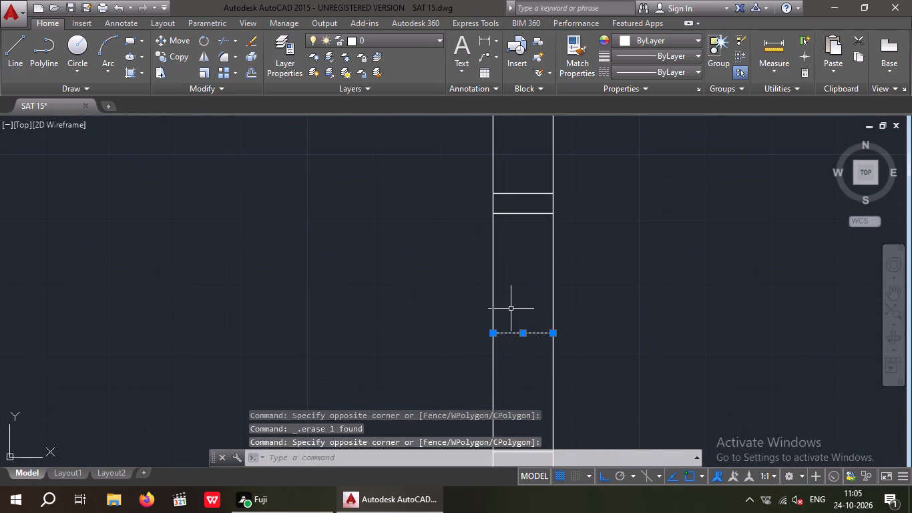
key(Delete)
Draw a vertical line along the middle of the northwest room's western wall opening, between the midpoints of its inner cross lines.
scroll(515, 306, down, 3)
middle_drag(396, 336, 505, 303)
scroll(505, 303, down, 1)
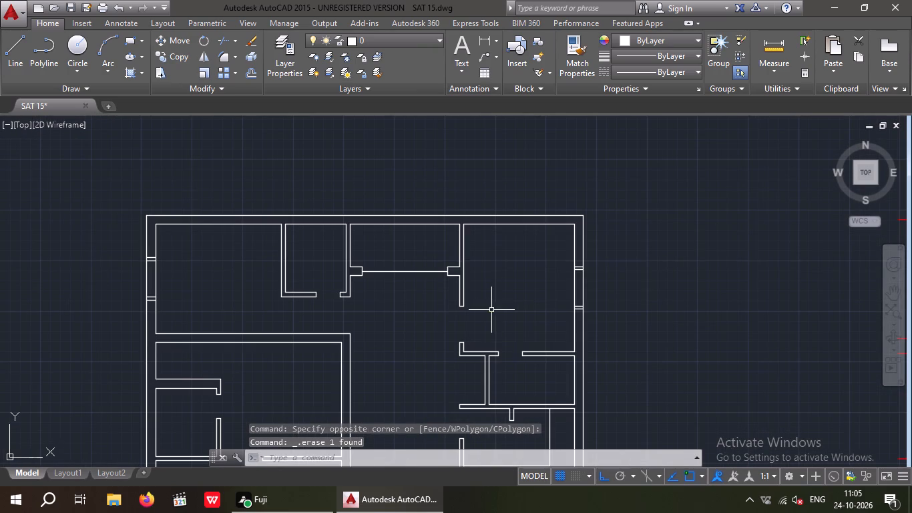
key(Escape)
key(Escape)
key(l)
key(space)
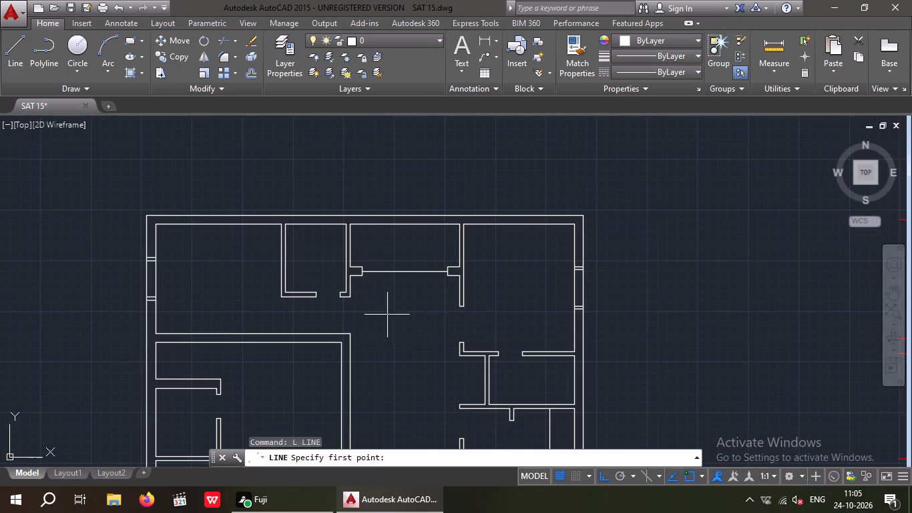
scroll(140, 265, up, 3)
click(182, 252)
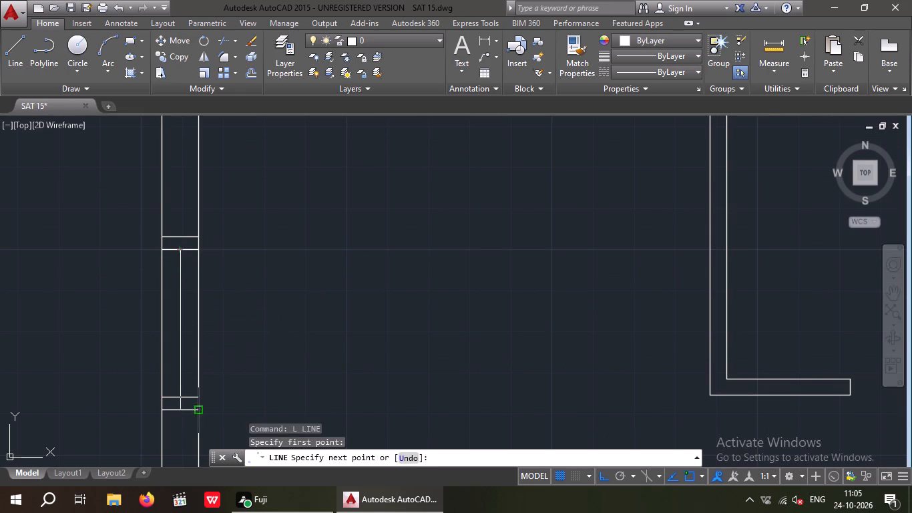
scroll(185, 395, up, 2)
click(169, 403)
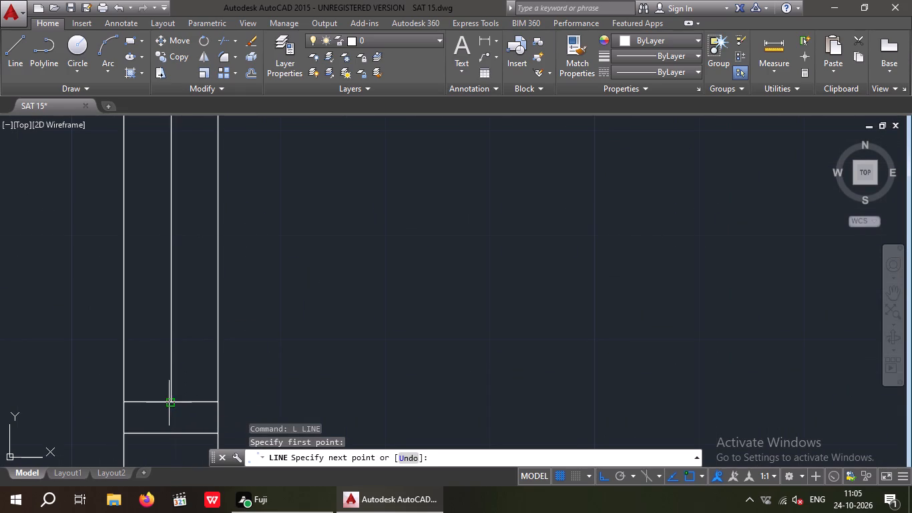
key(space)
Draw a vertical line along the middle of the northeast room's eastern wall opening, between the midpoints of its inner cross lines.
scroll(245, 318, down, 3)
middle_drag(381, 311, 136, 327)
scroll(174, 311, down, 3)
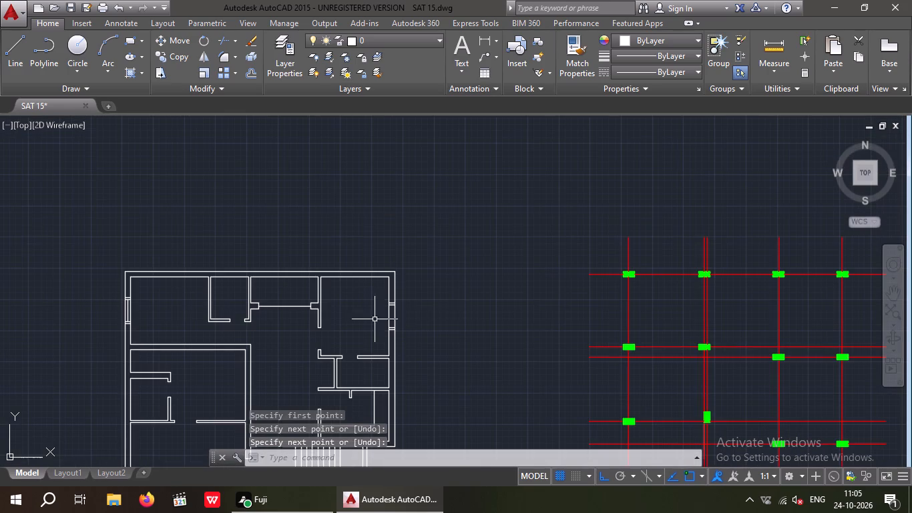
scroll(395, 311, up, 5)
key(space)
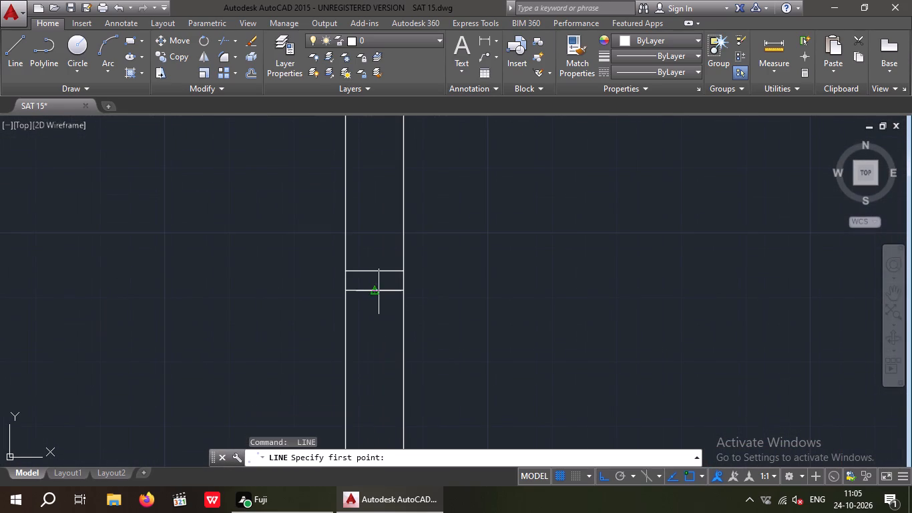
click(375, 293)
scroll(378, 288, down, 4)
scroll(386, 346, up, 3)
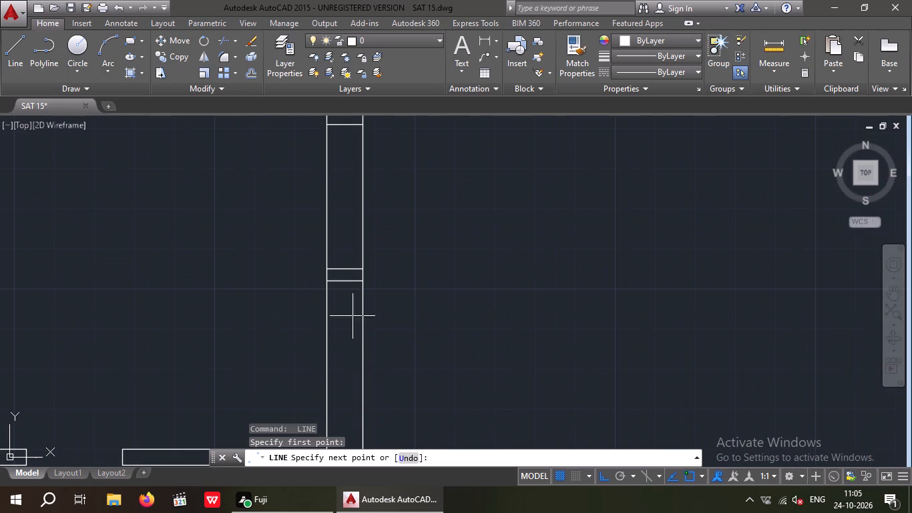
click(347, 270)
key(Escape)
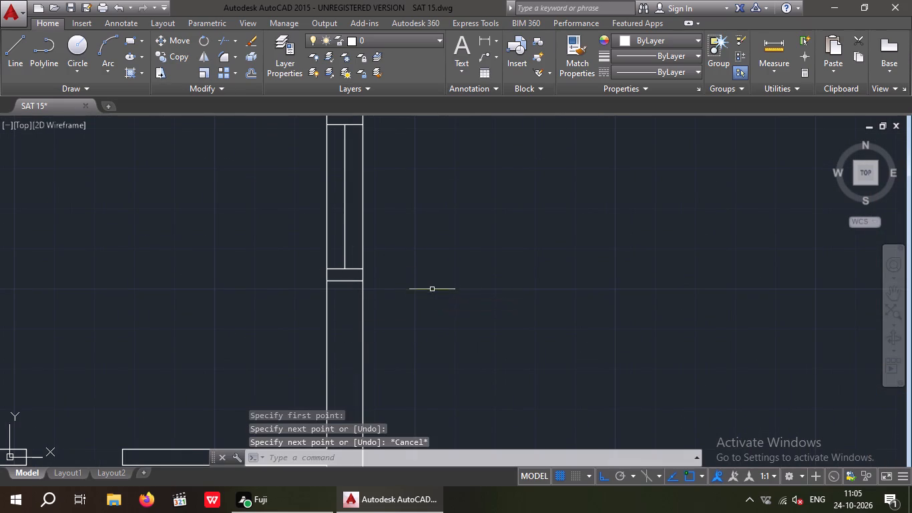
Offset the vertical centre line in the northeast room's eastern opening by 1/2" to both its east and west sides.
key(Escape)
key(o)
key(Return)
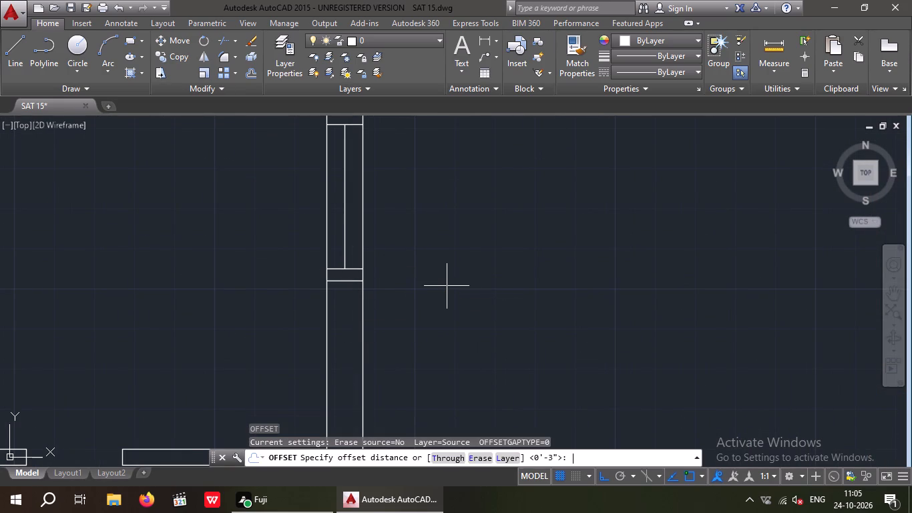
text(1/2)
key(shift+quotedbl)
key(Return)
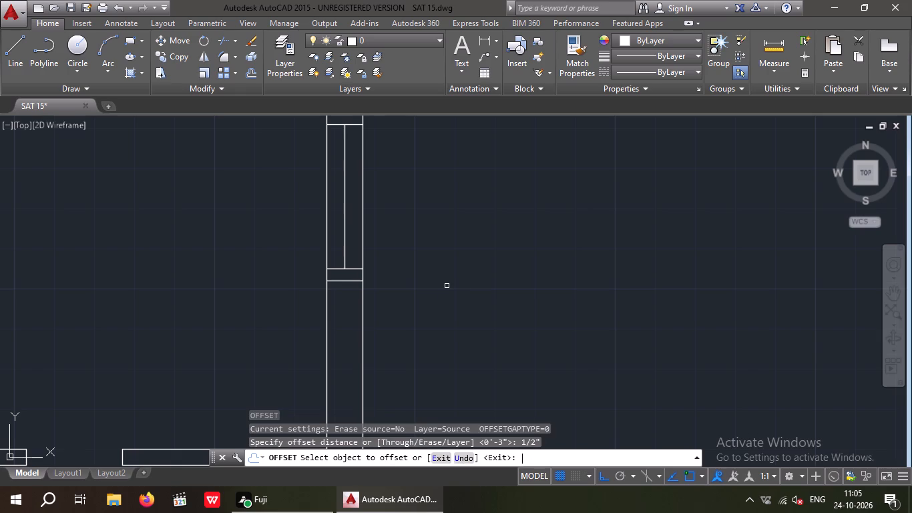
scroll(354, 233, up, 2)
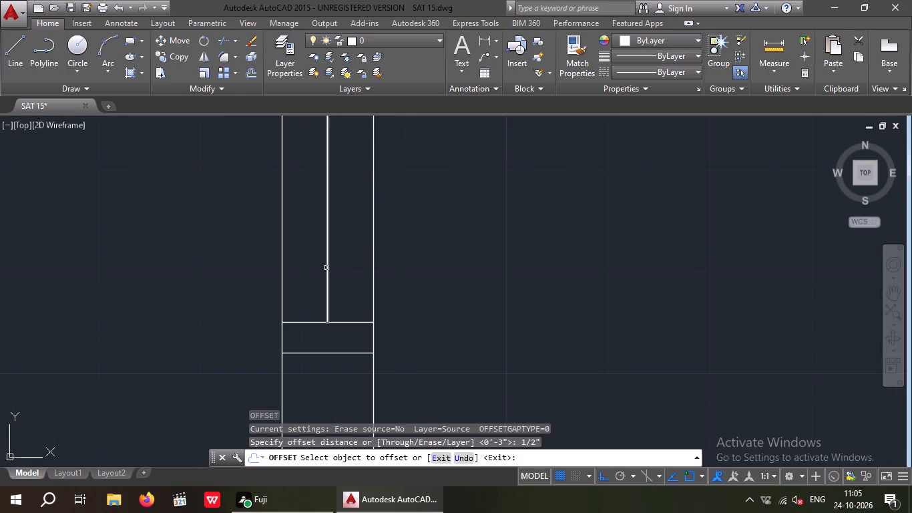
drag(327, 267, 334, 266)
click(353, 259)
scroll(330, 271, up, 2)
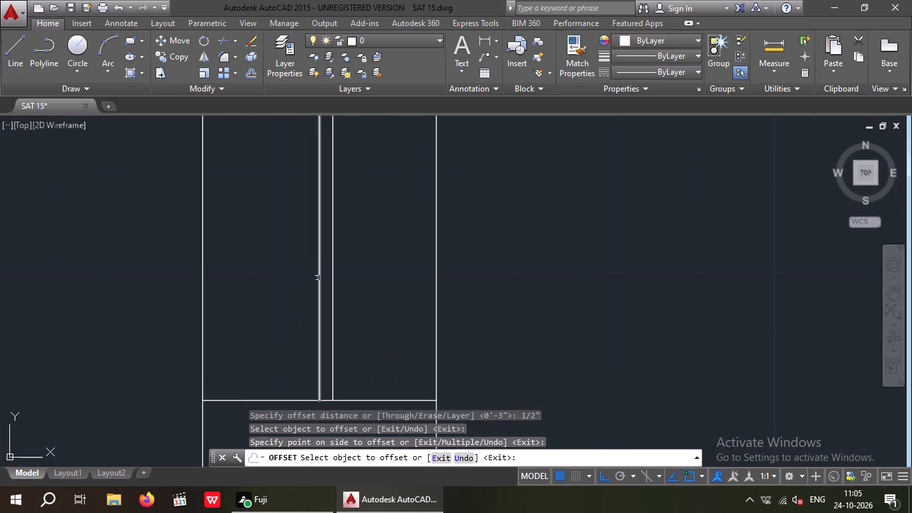
drag(318, 276, 289, 291)
click(260, 301)
scroll(282, 285, down, 5)
middle_drag(201, 299, 212, 302)
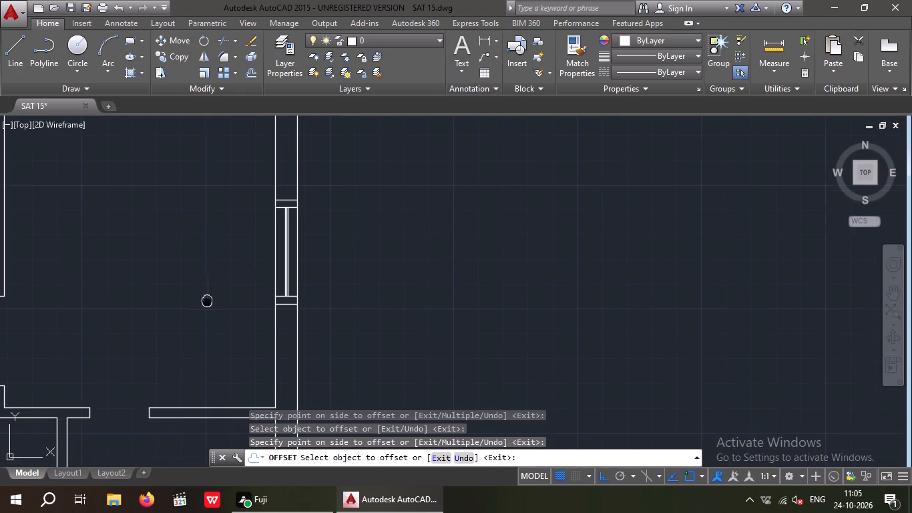
Offset the vertical centre line in the northwest room's western opening by 1/2" to both its east and west sides.
middle_drag(212, 302, 467, 287)
scroll(446, 289, down, 3)
scroll(214, 270, up, 4)
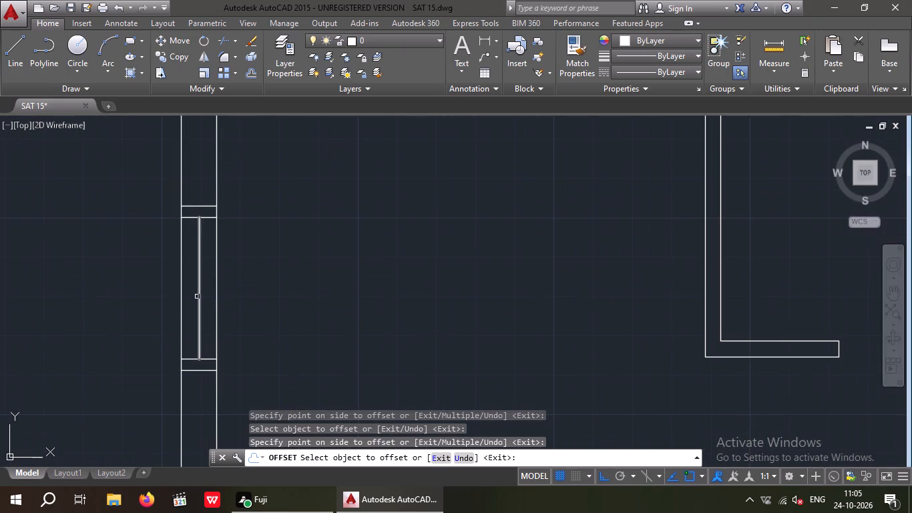
click(200, 296)
click(215, 299)
scroll(199, 307, up, 3)
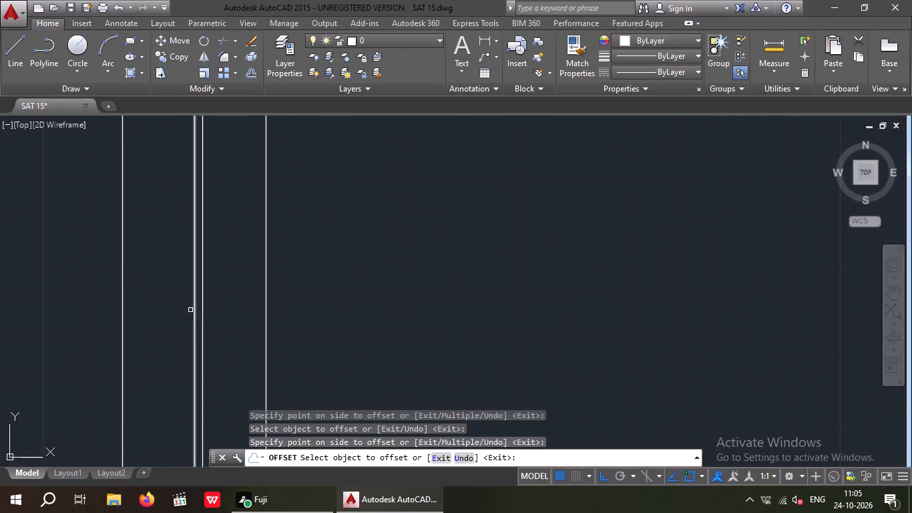
drag(194, 306, 170, 315)
click(165, 317)
scroll(167, 317, down, 3)
scroll(351, 289, down, 1)
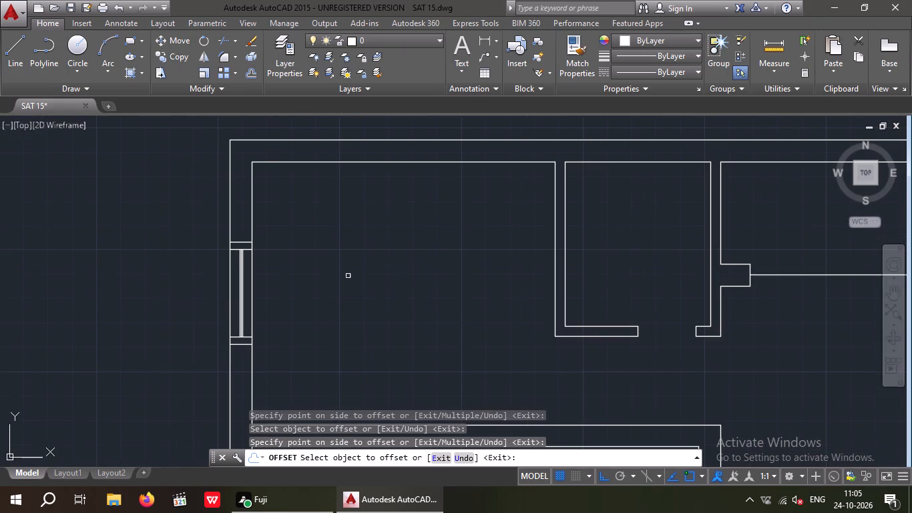
scroll(339, 283, down, 1)
middle_drag(351, 309, 320, 285)
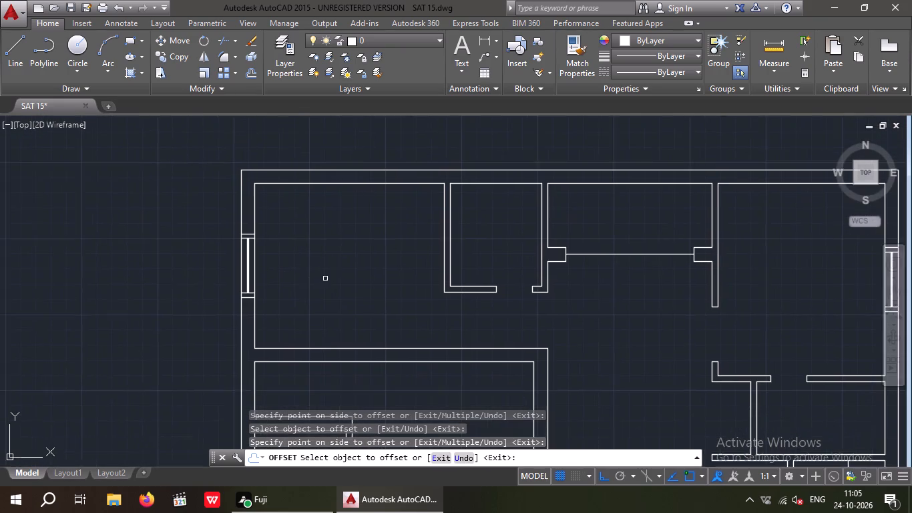
scroll(330, 276, down, 2)
middle_drag(399, 320, 354, 243)
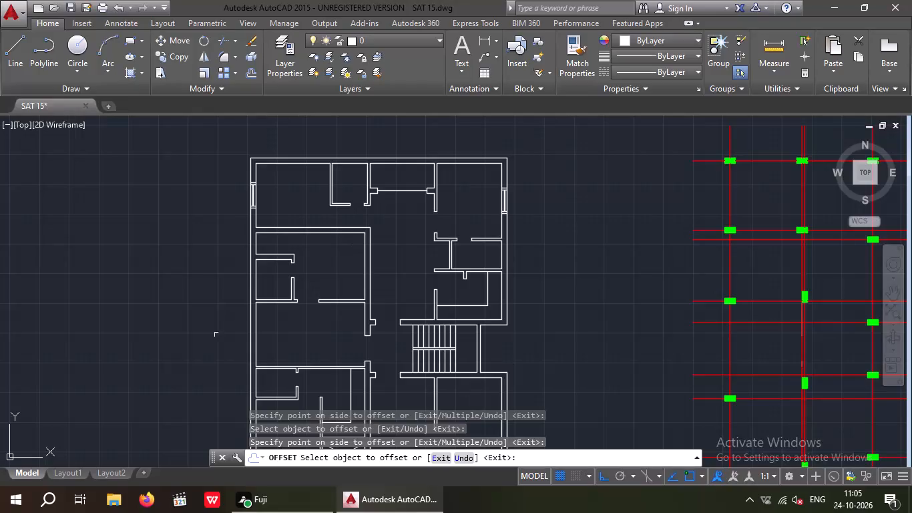
middle_drag(320, 324, 320, 180)
scroll(325, 257, down, 1)
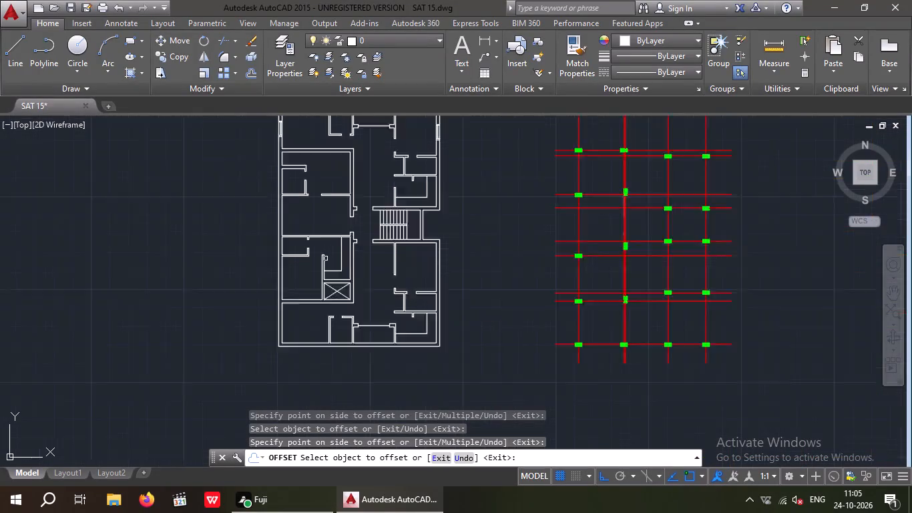
scroll(325, 259, down, 1)
scroll(287, 303, up, 2)
key(Escape)
key(Escape)
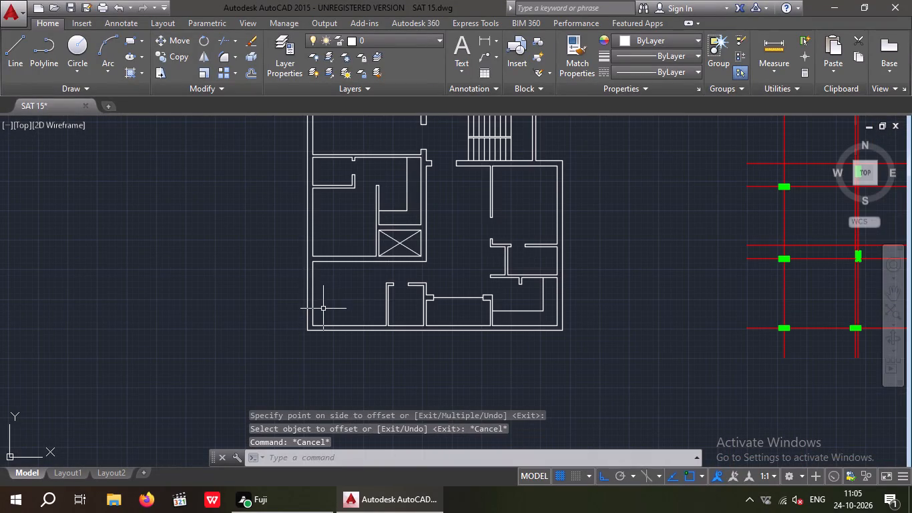
Draw a short line across the western outer wall of the southwest room, from the midpoint of its inner wall face.
key(l)
key(space)
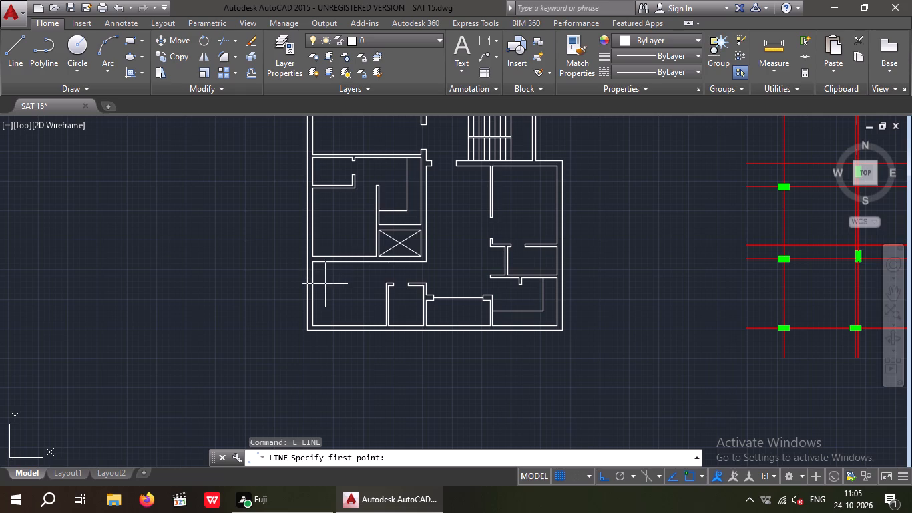
scroll(308, 301, up, 2)
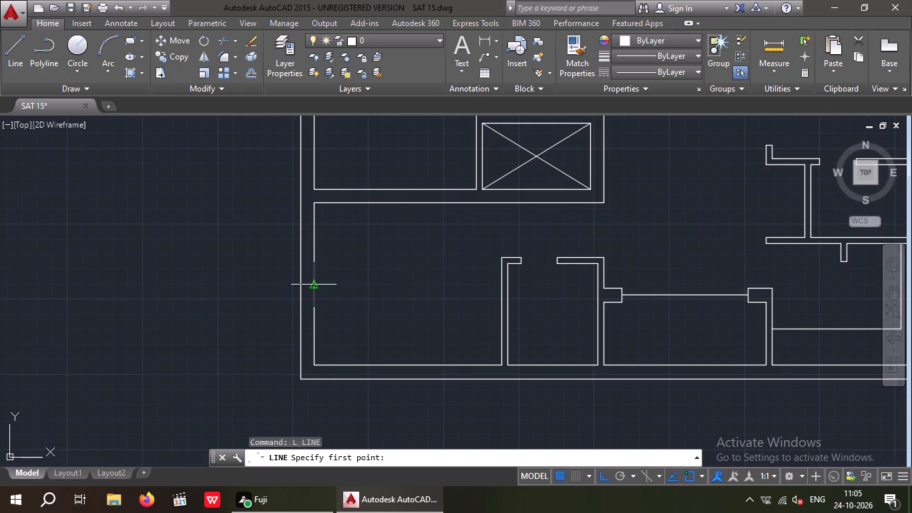
click(312, 284)
click(300, 285)
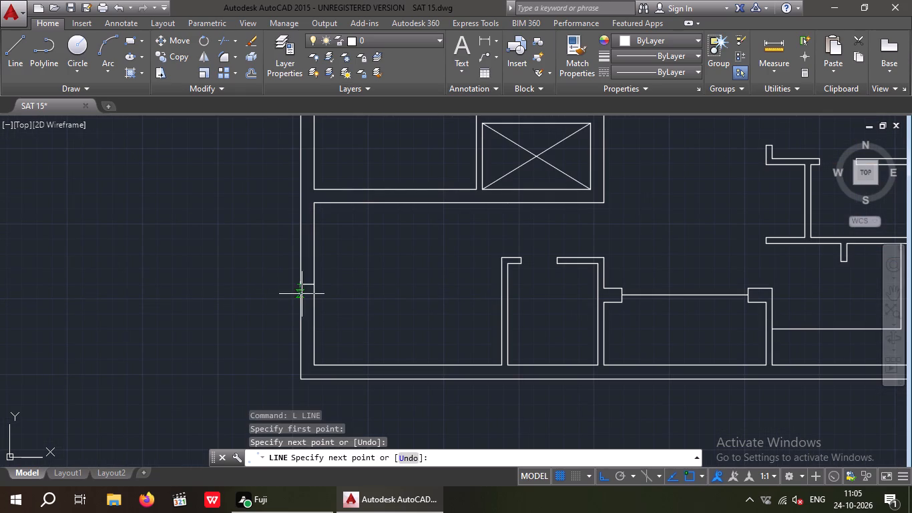
Offset the short cross line in the southwest room's western outer wall by 1'6" to both its north and south sides.
key(Escape)
key(Escape)
key(o)
key(Return)
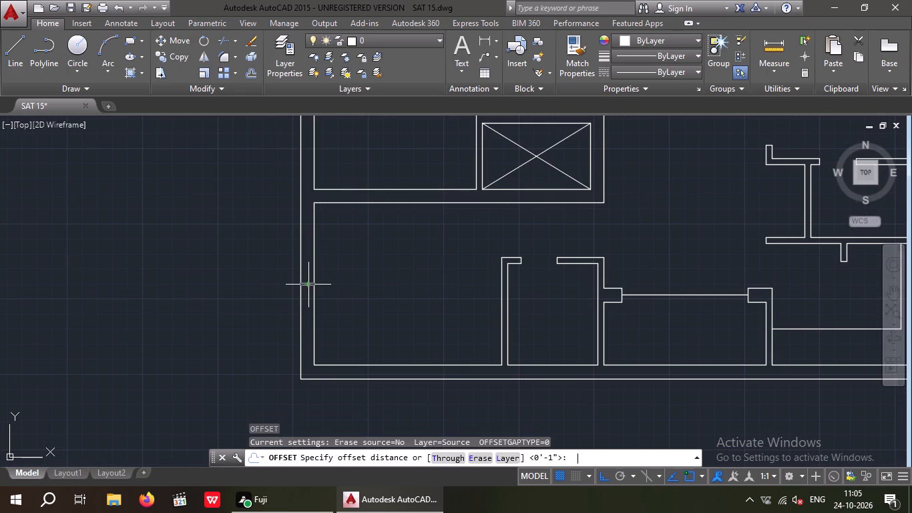
text(1')
key(6)
key(shift+quotedbl)
key(Return)
scroll(306, 283, up, 3)
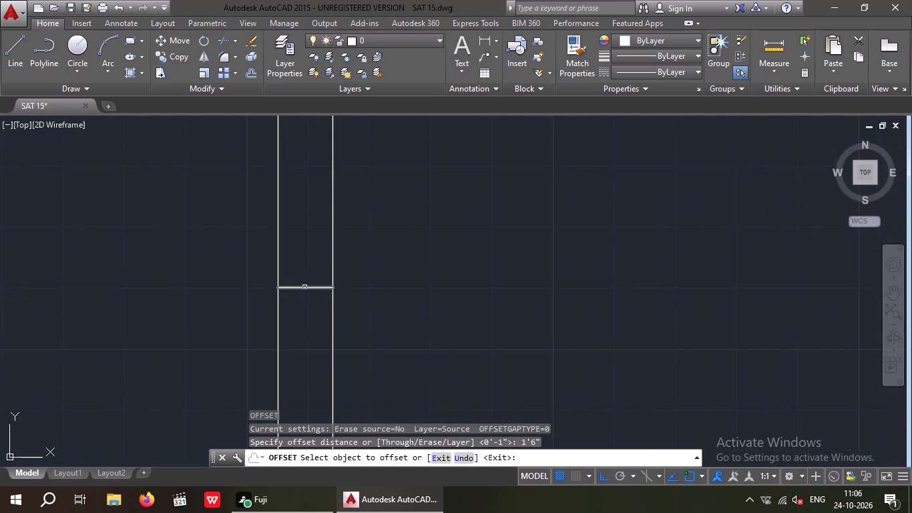
drag(304, 287, 301, 265)
click(300, 223)
scroll(300, 277, down, 2)
drag(304, 282, 303, 293)
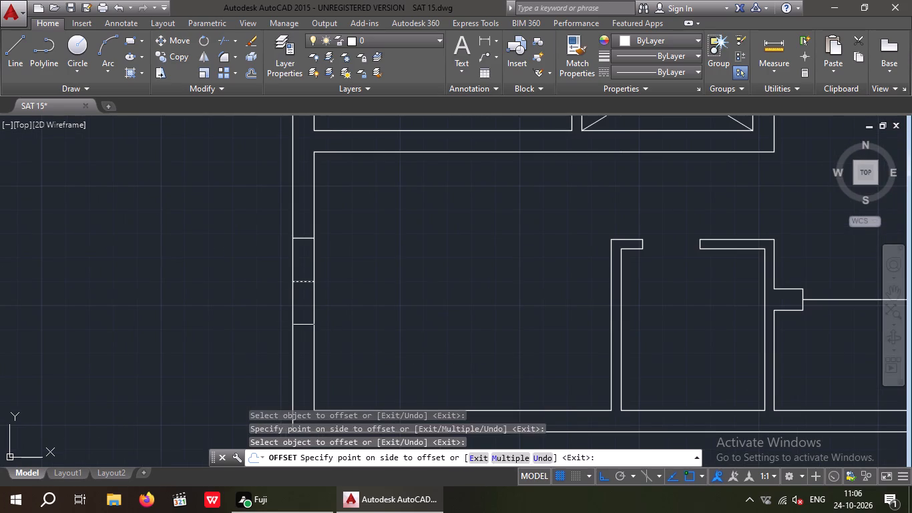
click(300, 319)
key(Escape)
key(Escape)
Offset the two outer cross lines of the southwest room's western opening by 3" outward, one north and one south.
key(o)
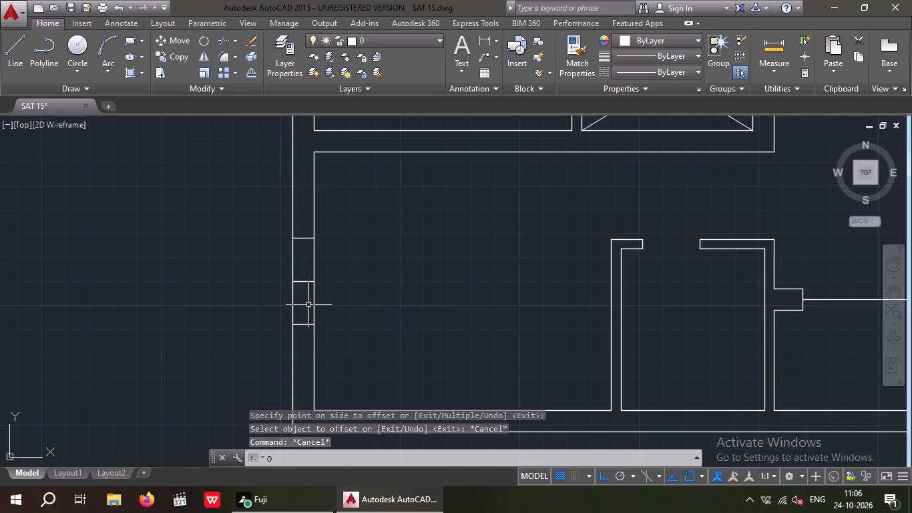
key(Return)
key(3)
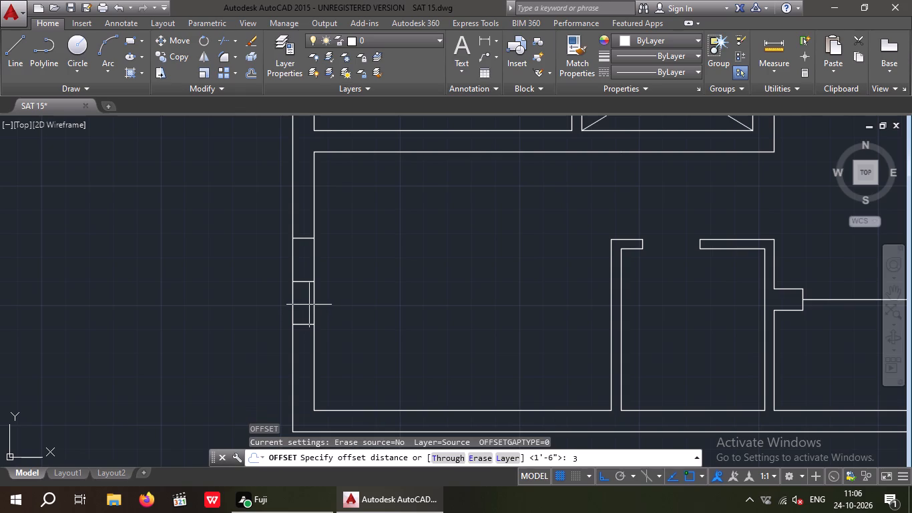
key(shift+quotedbl)
key(Return)
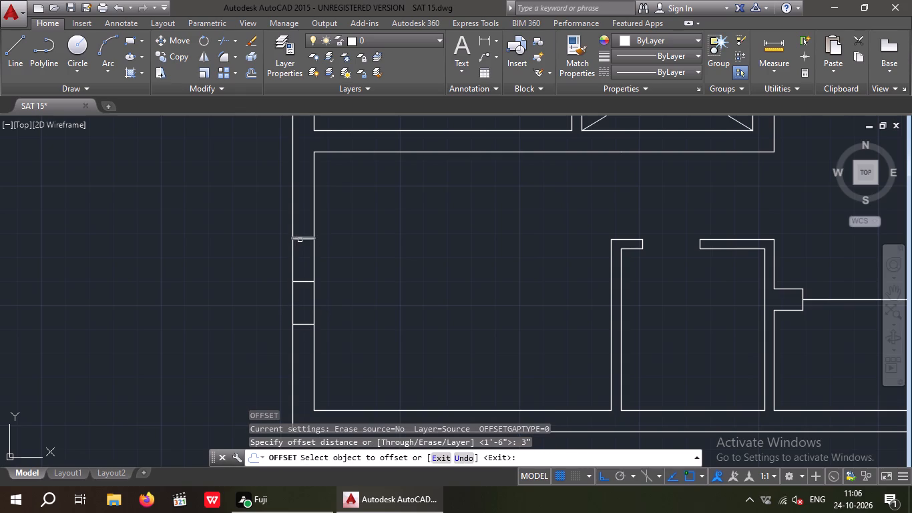
drag(302, 240, 304, 231)
click(310, 208)
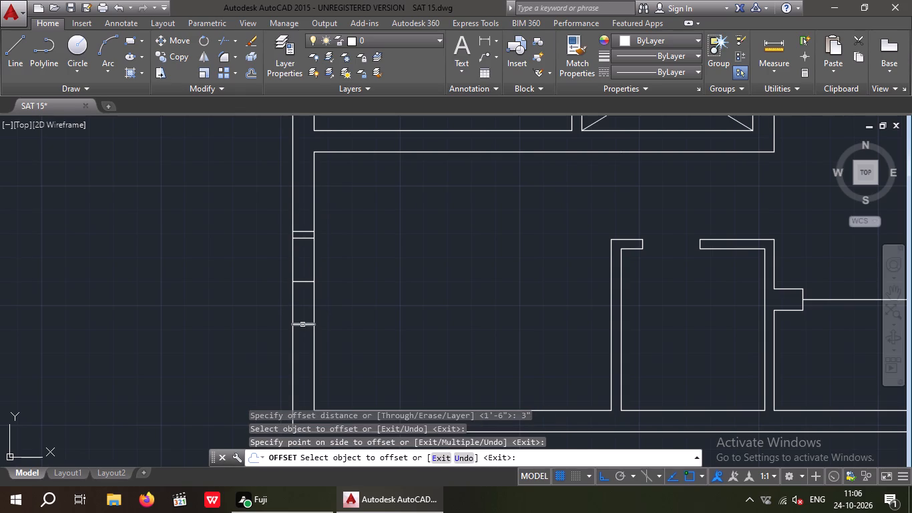
drag(302, 325, 308, 339)
drag(315, 366, 308, 352)
key(Escape)
key(Escape)
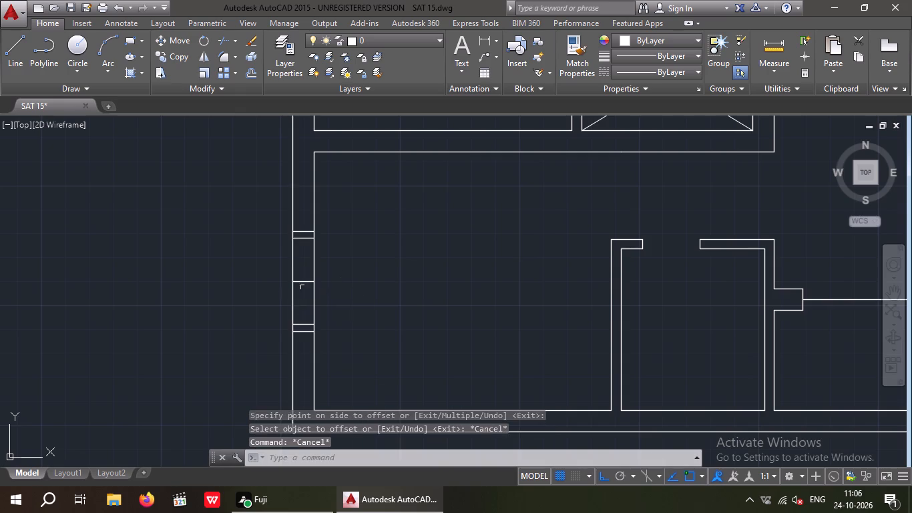
Delete the middle cross line between the two pairs of lines in the southwest room's western wall opening.
scroll(302, 283, up, 3)
drag(309, 301, 282, 275)
click(278, 244)
key(Delete)
scroll(272, 272, down, 4)
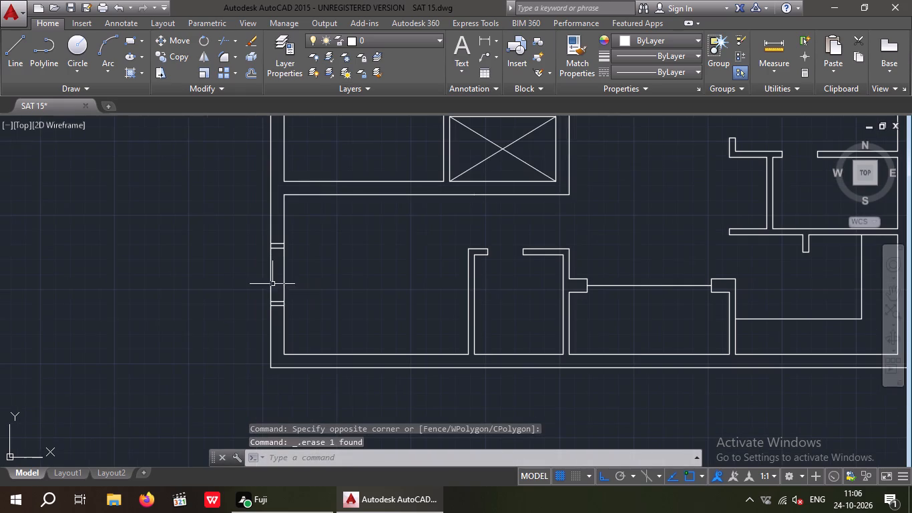
key(Escape)
key(Escape)
Draw a vertical line along the middle of the southwest room's western wall opening, between the midpoints of its inner cross lines.
key(l)
key(space)
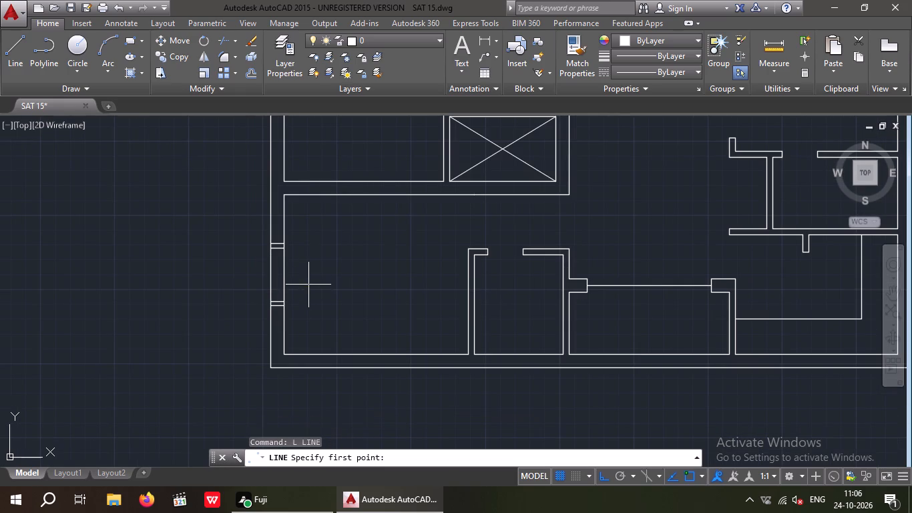
scroll(280, 257, up, 2)
drag(265, 236, 262, 252)
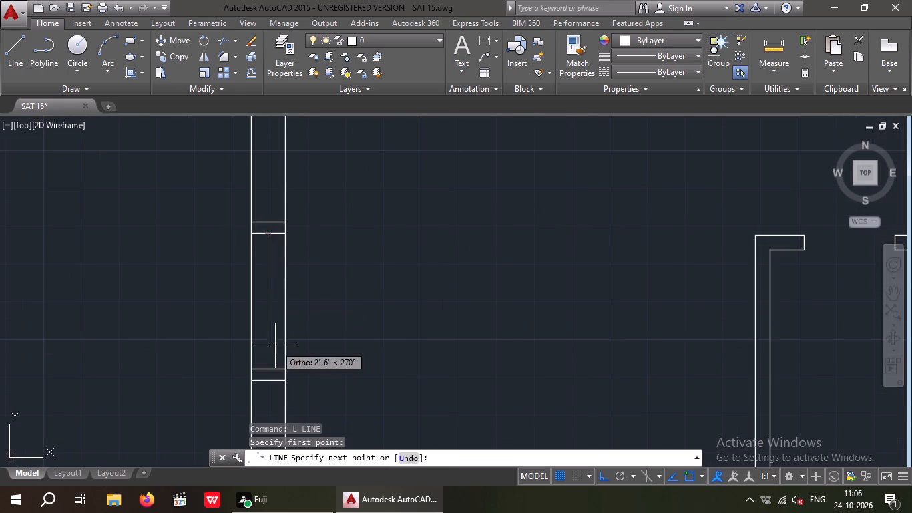
scroll(274, 349, up, 2)
click(254, 405)
key(Escape)
key(Escape)
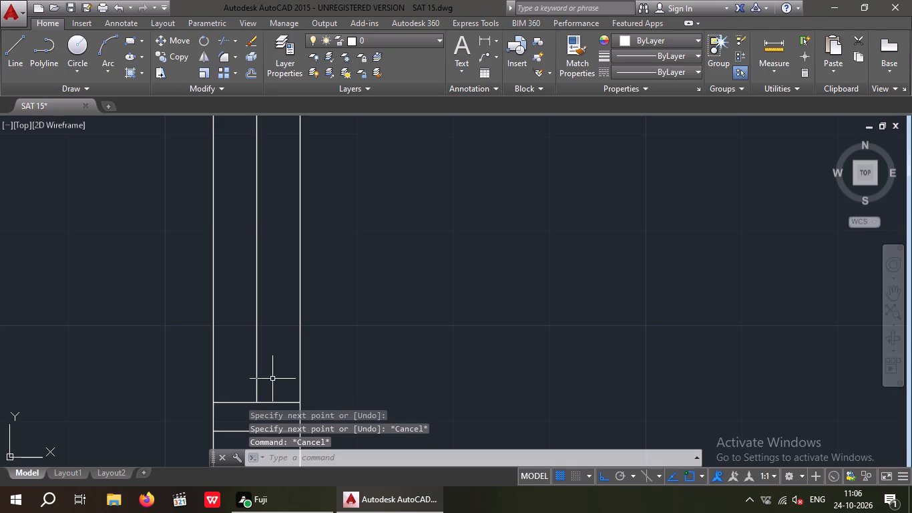
Offset the vertical centre line in the southwest room's western opening by 1/2" to both its east and west sides.
key(o)
key(Return)
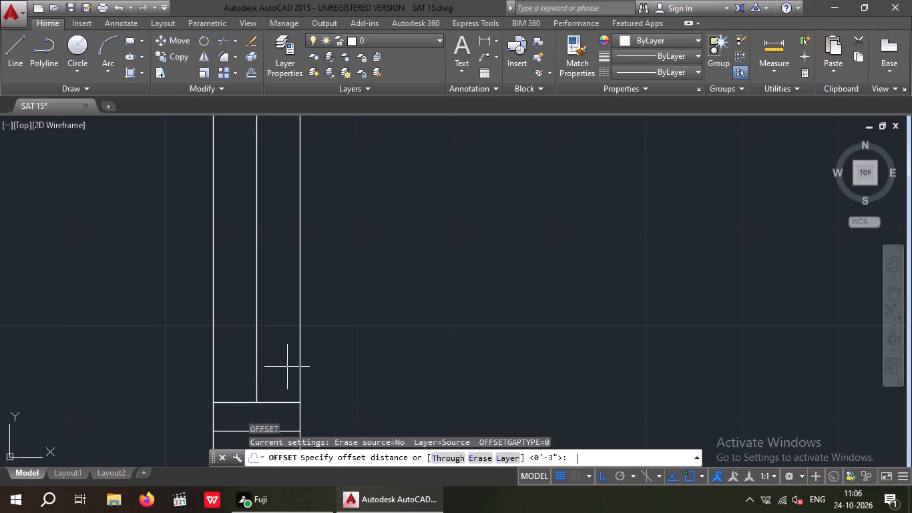
text(1/2)
key(shift+quotedbl)
key(Return)
scroll(299, 366, down, 1)
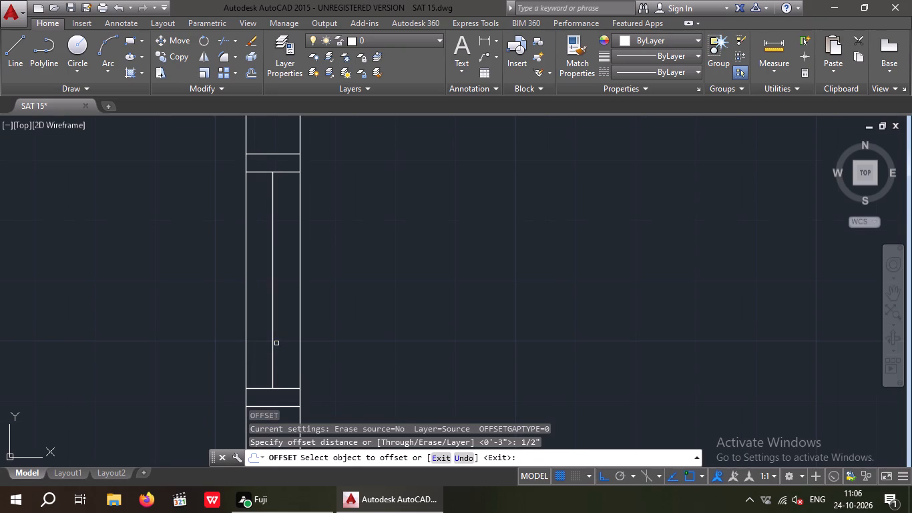
click(274, 345)
click(310, 348)
scroll(273, 354, up, 2)
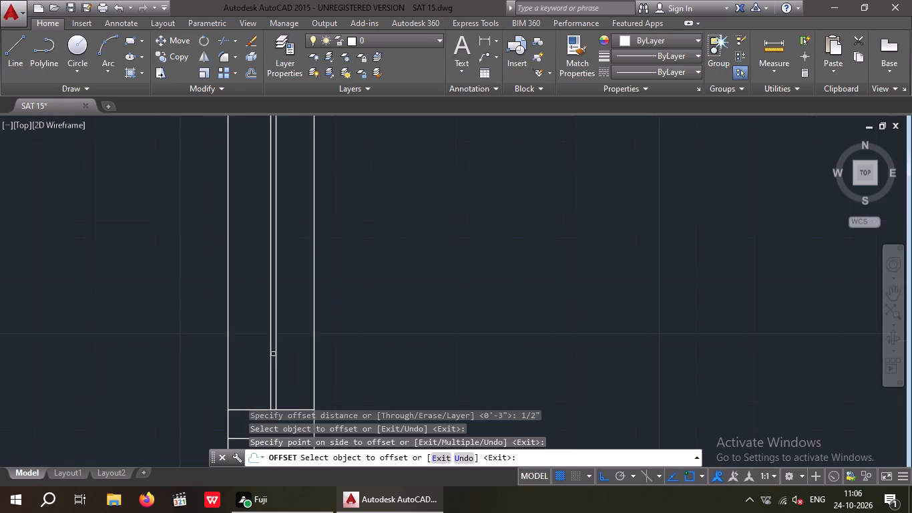
drag(268, 346, 255, 353)
click(249, 354)
scroll(249, 350, down, 3)
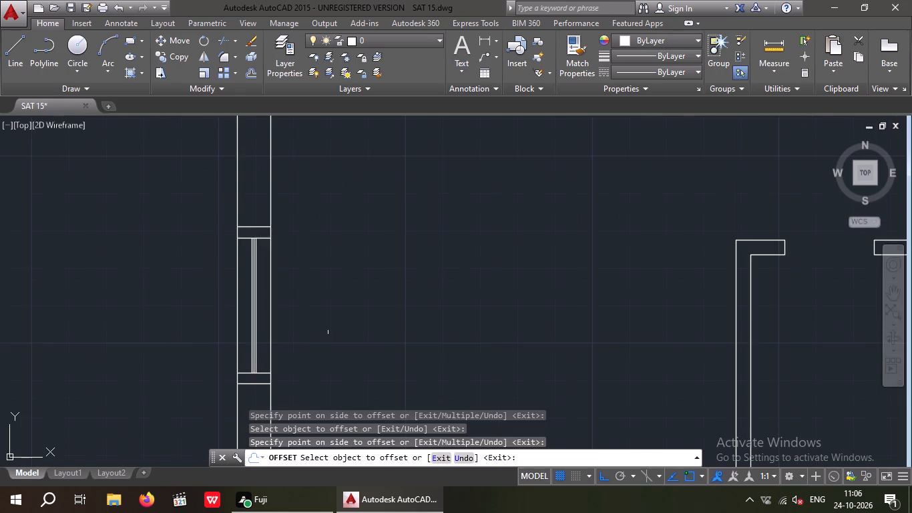
scroll(331, 331, down, 1)
middle_drag(331, 330, 287, 350)
scroll(300, 349, down, 3)
middle_drag(316, 360, 258, 394)
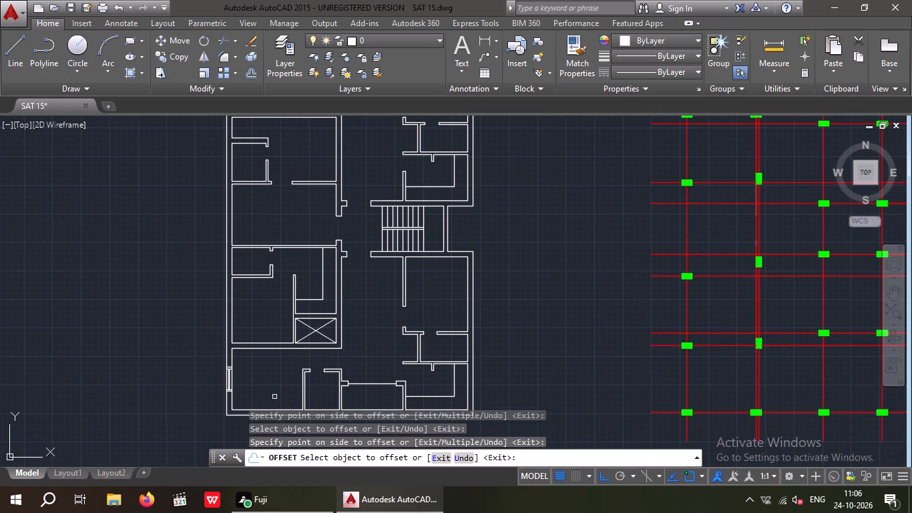
key(Escape)
key(Escape)
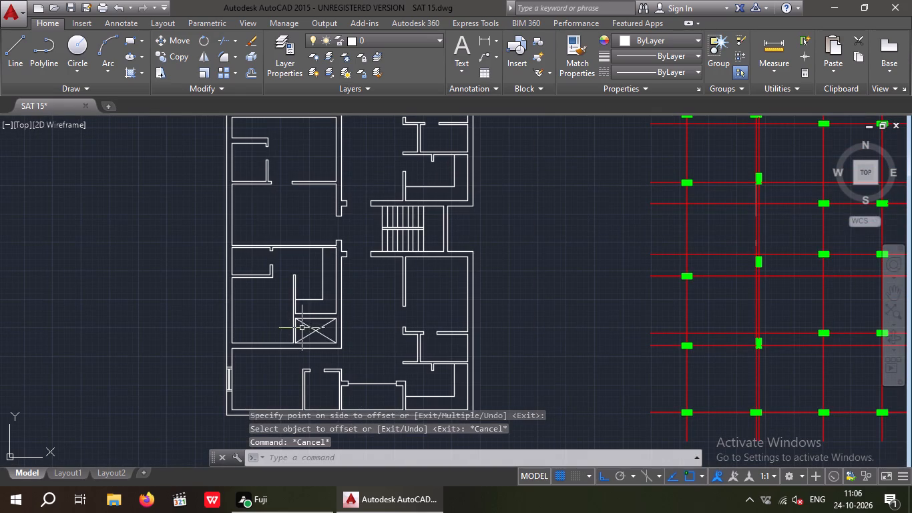
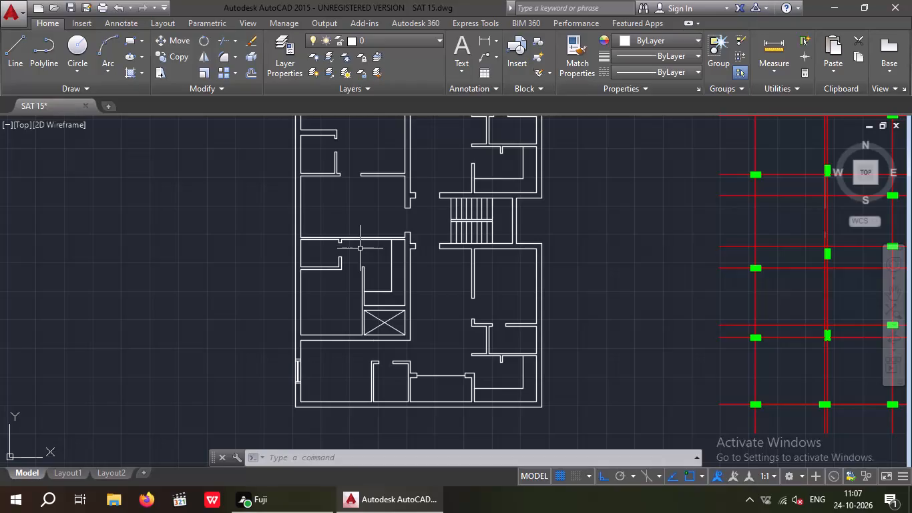
Extend the west line of the partition north of the crossed shaft upward through both lines of the horizontal wall.
key(Escape)
key(Escape)
key(e)
text(X)
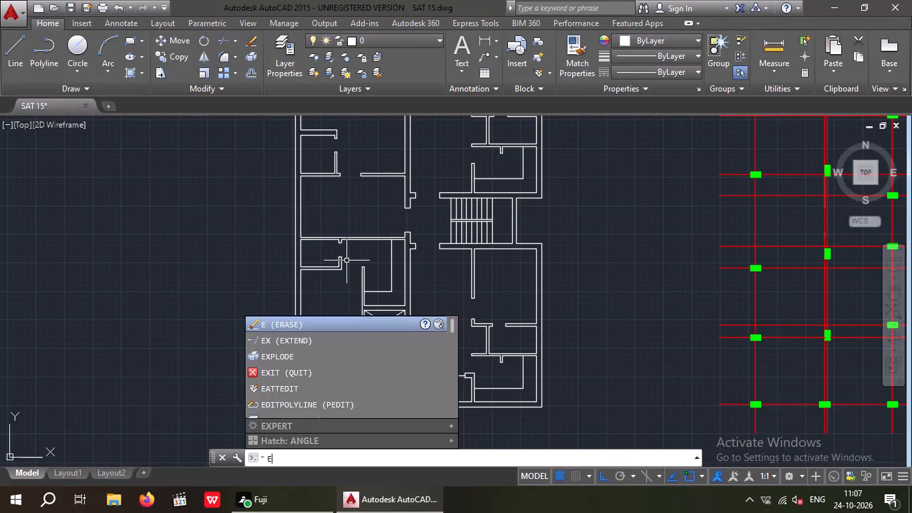
key(space)
key(space)
scroll(360, 276, up, 2)
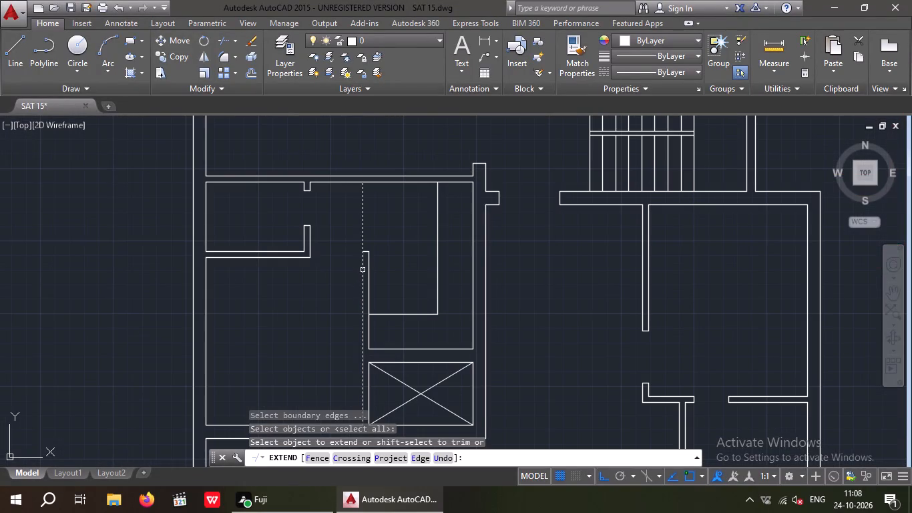
click(363, 270)
click(364, 208)
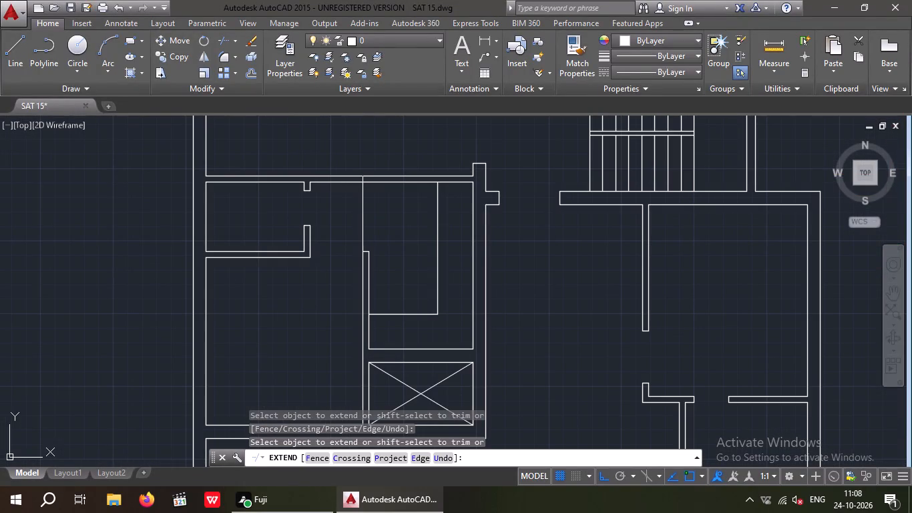
Trim the extended line between the partition's end and the horizontal wall, keeping only the short piece across the wall thickness.
key(Escape)
key(Escape)
key(t)
key(r)
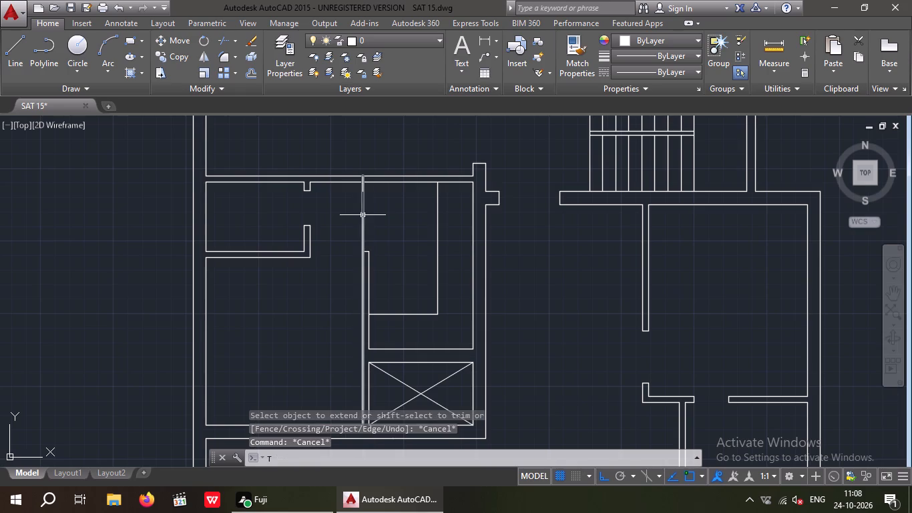
key(space)
key(space)
drag(383, 200, 349, 216)
click(349, 216)
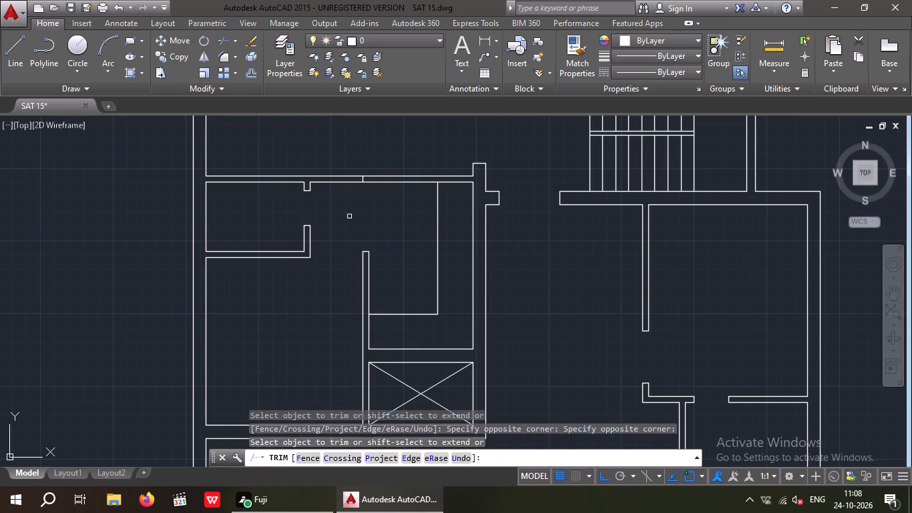
Extend the east edge of the small wall stub at the northwest room's doorway north across the horizontal wall.
key(Escape)
key(Escape)
text(EX)
key(space)
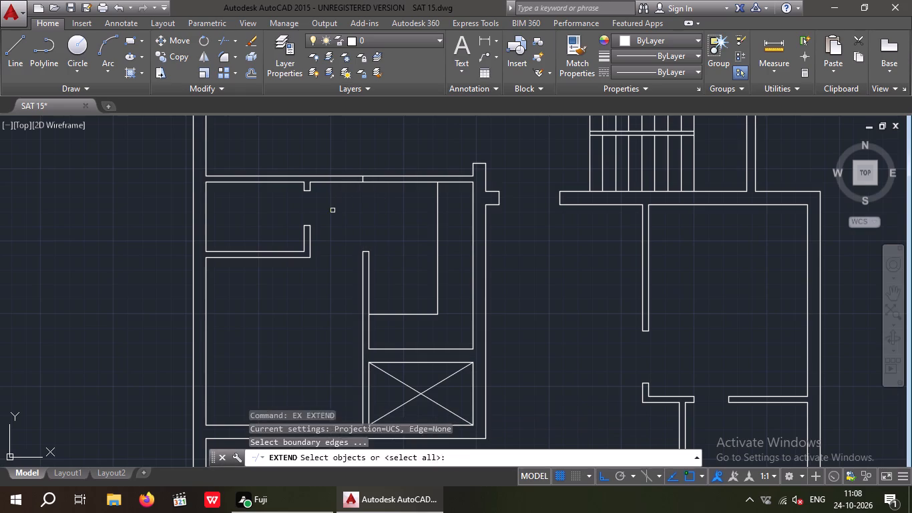
key(space)
scroll(310, 179, up, 3)
click(300, 195)
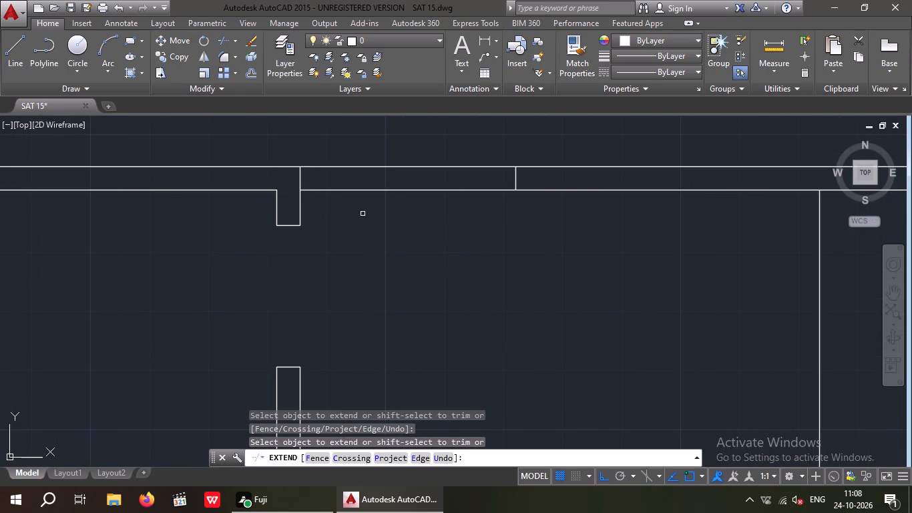
Trim both horizontal wall lines between the two short cross lines to open a gap in the wall.
key(Escape)
key(Escape)
key(t)
key(r)
key(space)
key(space)
drag(429, 235, 385, 173)
click(377, 145)
scroll(373, 149, down, 3)
middle_drag(375, 194, 374, 170)
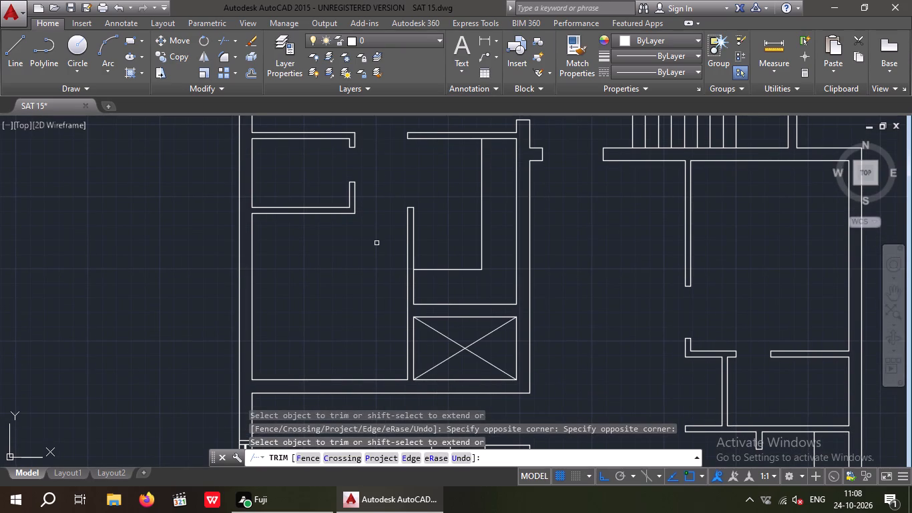
key(Escape)
key(Escape)
key(Escape)
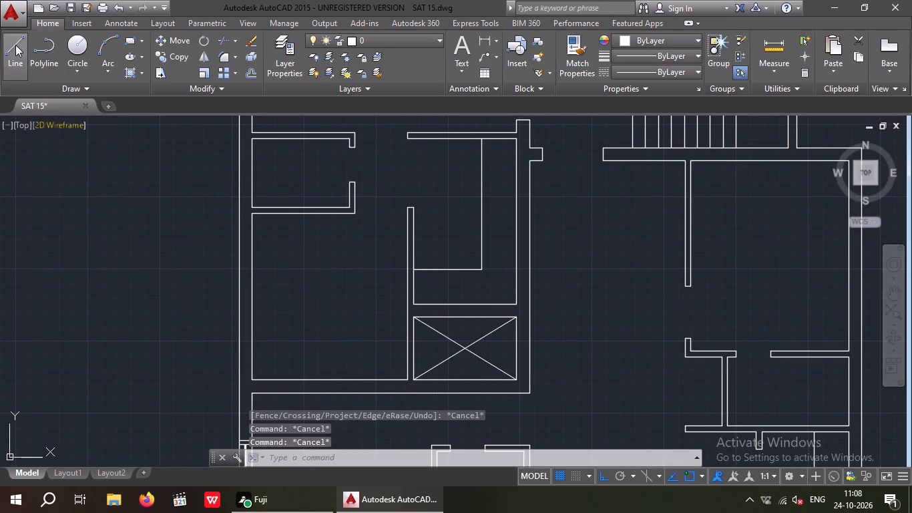
Draw a horizontal line across the western outer wall at the midpoint of the room west of the crossed shaft.
click(15, 45)
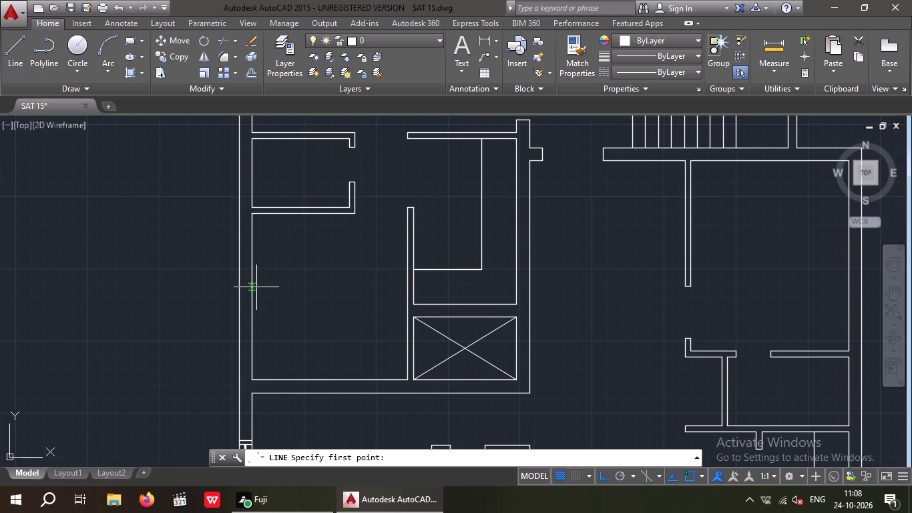
click(253, 295)
scroll(232, 295, up, 3)
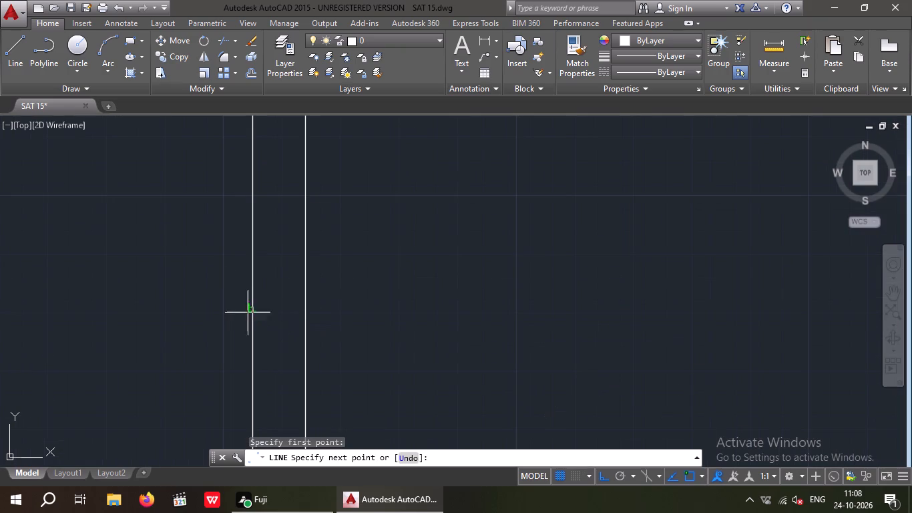
click(250, 305)
key(space)
key(space)
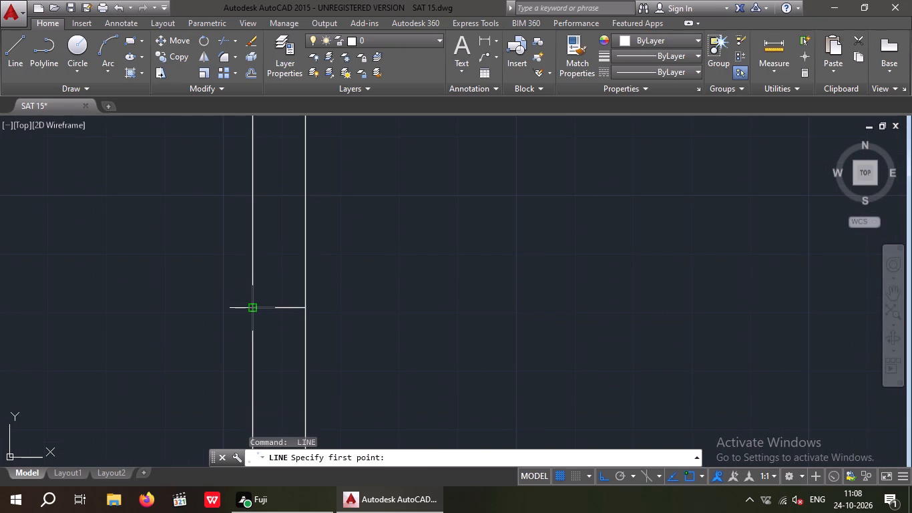
key(Escape)
key(Escape)
Offset the cross line in the western wall of the room beside the crossed shaft by 1'6" north and south.
key(o)
key(Return)
text(1')
key(6)
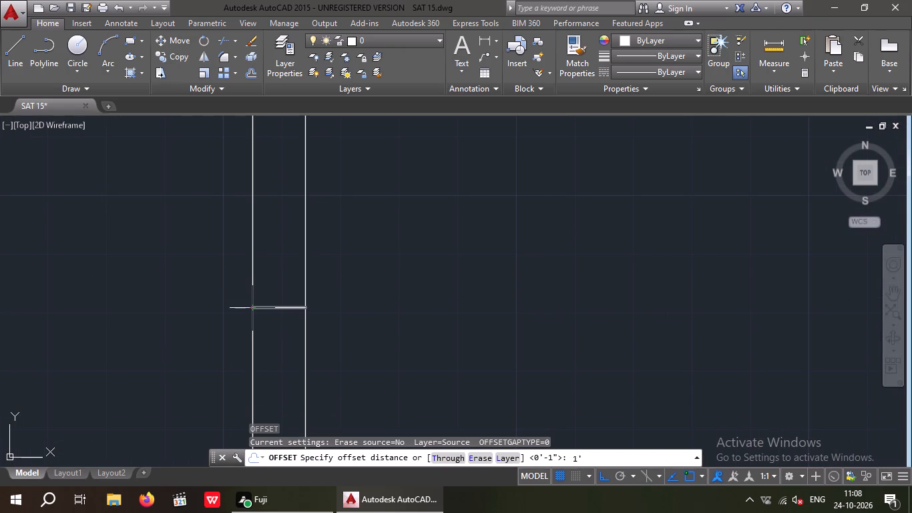
key(shift+quotedbl)
key(Return)
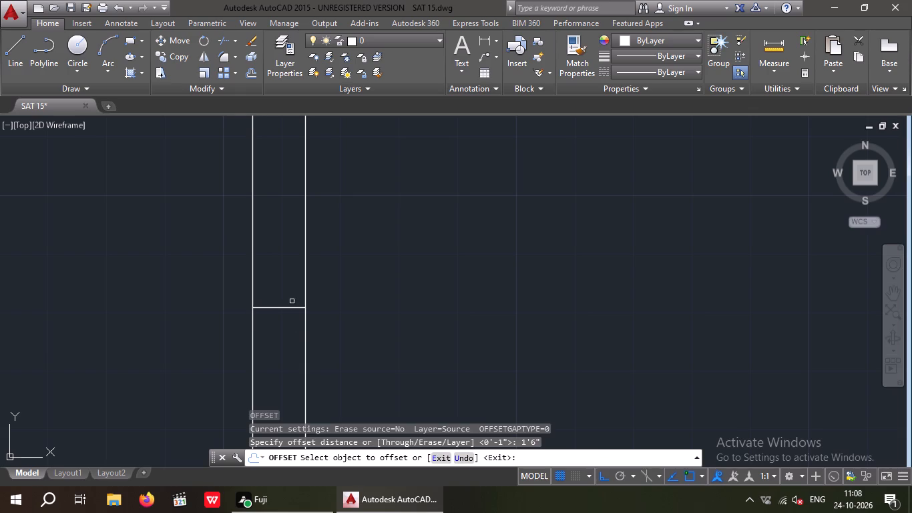
drag(282, 307, 288, 286)
click(294, 246)
scroll(289, 265, down, 2)
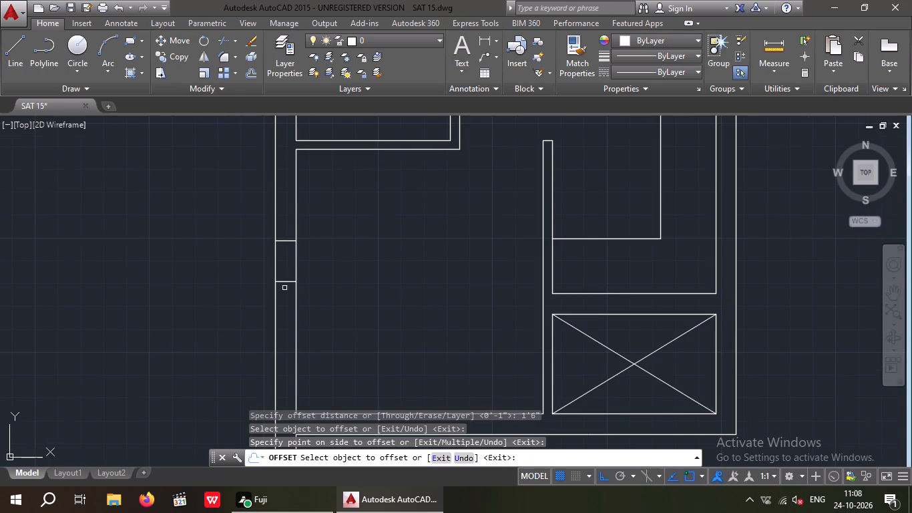
drag(286, 281, 289, 295)
drag(293, 319, 299, 323)
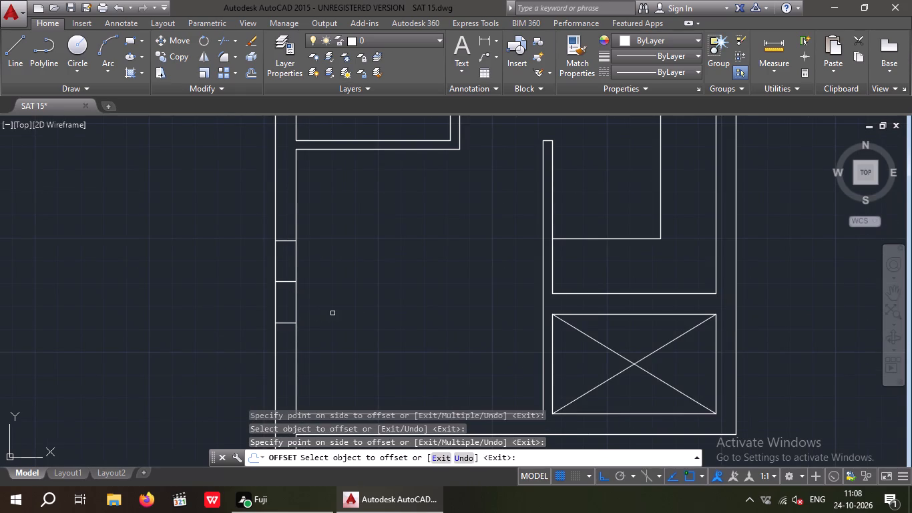
key(Escape)
key(Escape)
Offset the two outer cross lines of this western wall opening by 3" outward, one north and one south.
key(o)
key(Return)
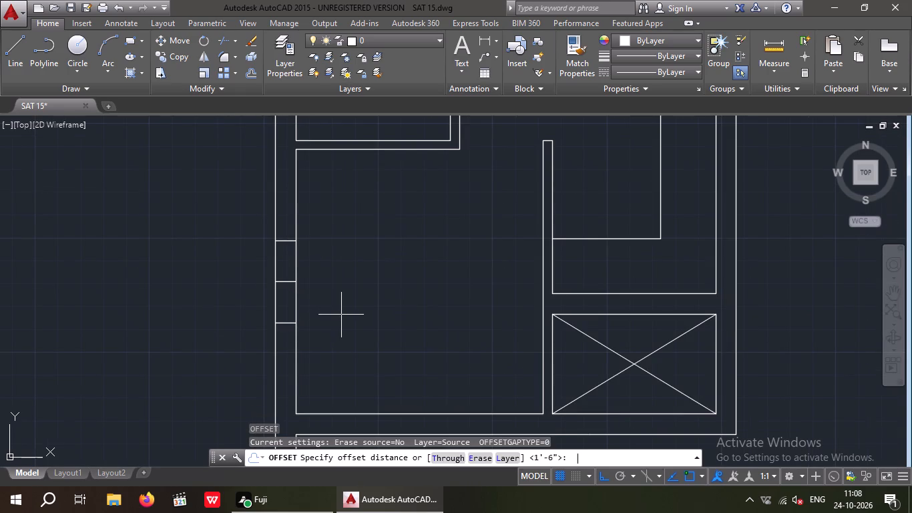
key(3)
key(shift+quotedbl)
key(Return)
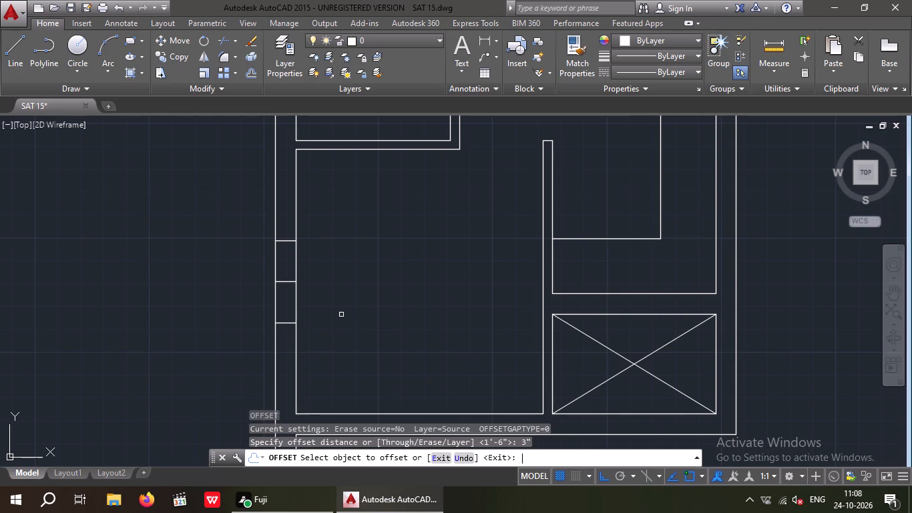
scroll(285, 239, up, 2)
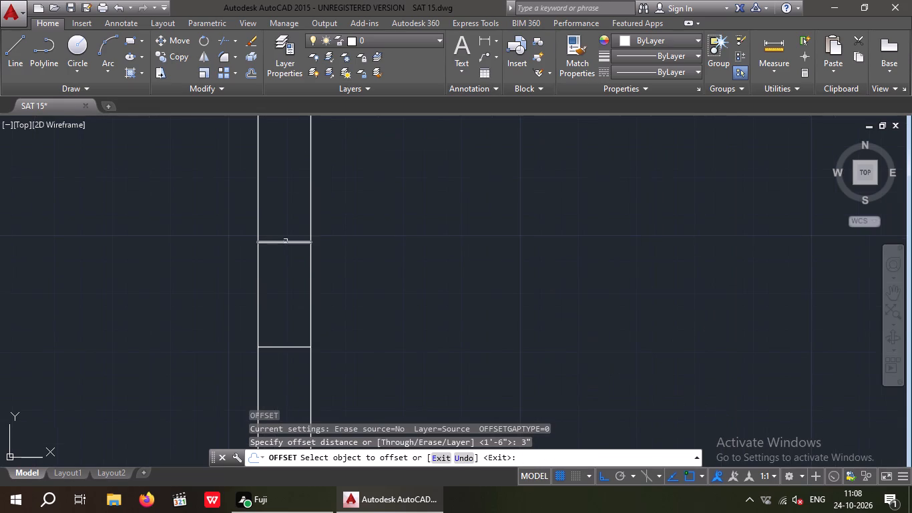
drag(284, 242, 284, 227)
click(284, 204)
scroll(286, 186, down, 2)
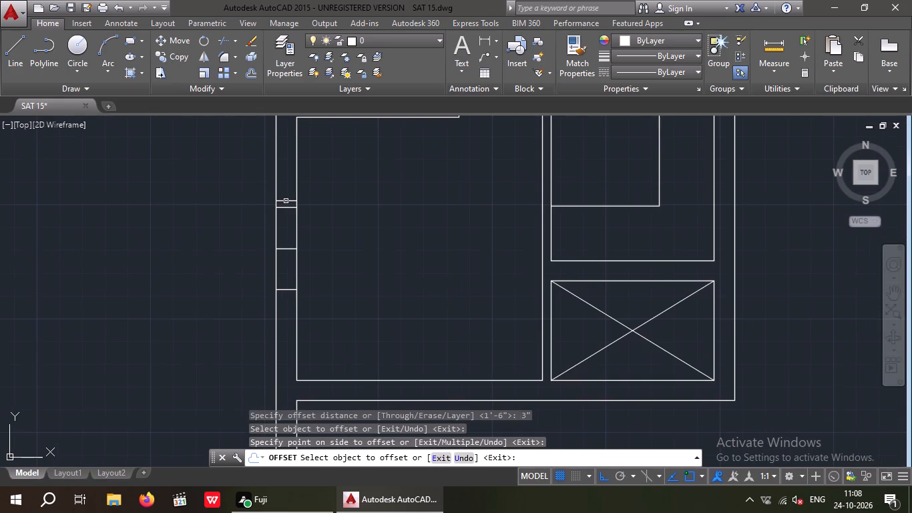
scroll(287, 291, up, 1)
drag(288, 289, 282, 323)
click(280, 333)
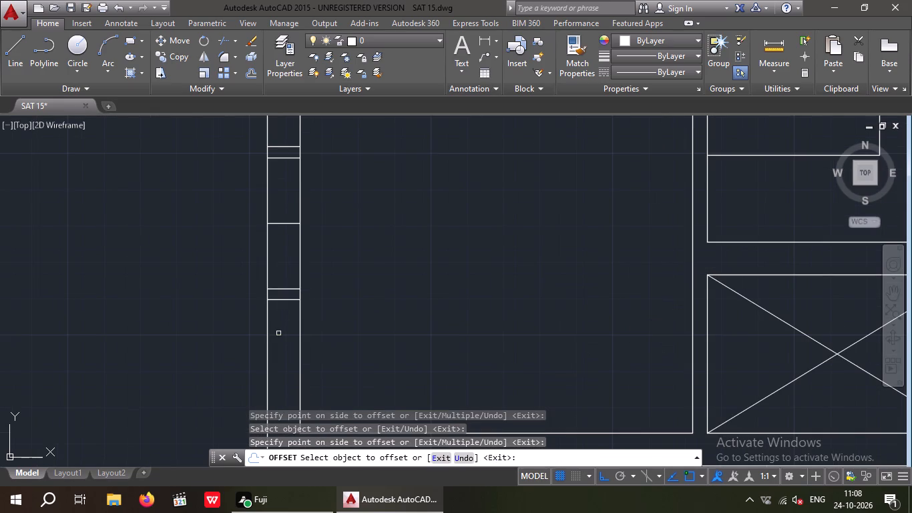
key(Escape)
key(Escape)
Delete the middle cross line between the two pairs of lines in this western wall opening.
scroll(280, 224, up, 3)
drag(299, 271, 296, 266)
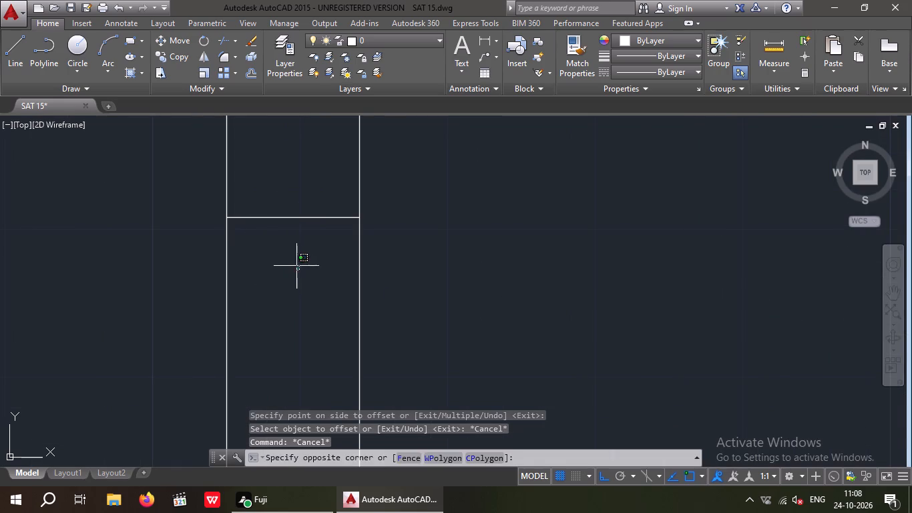
drag(296, 266, 291, 256)
click(276, 172)
key(Delete)
scroll(277, 212, down, 2)
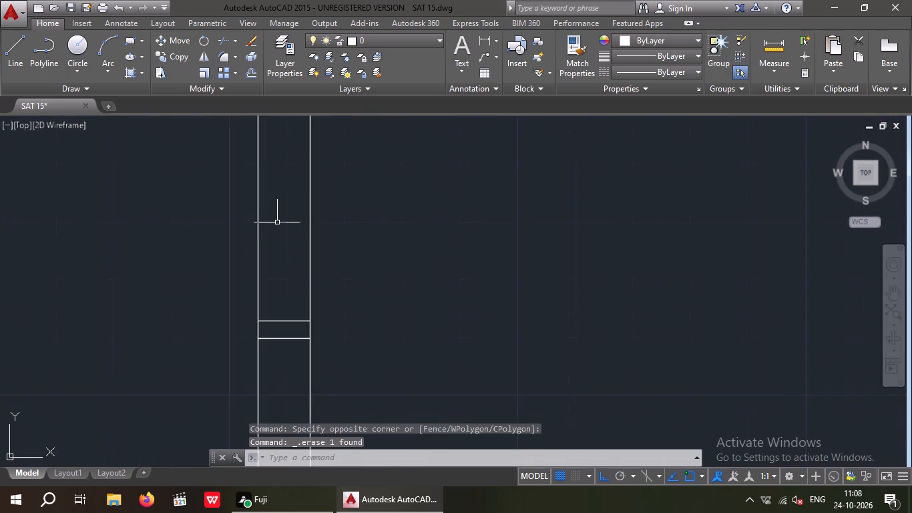
scroll(277, 224, down, 1)
key(Escape)
key(Escape)
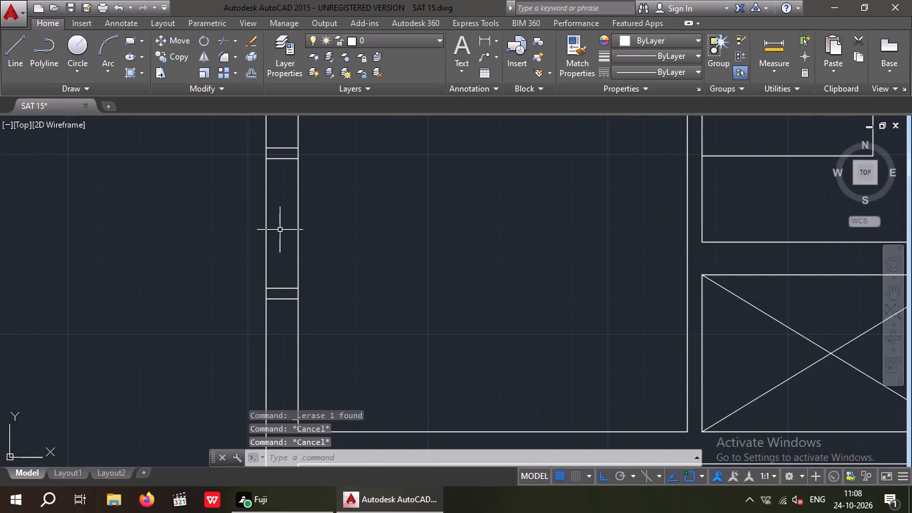
Draw a vertical line along the middle of this western wall opening, between the midpoints of its inner cross lines.
key(l)
key(Return)
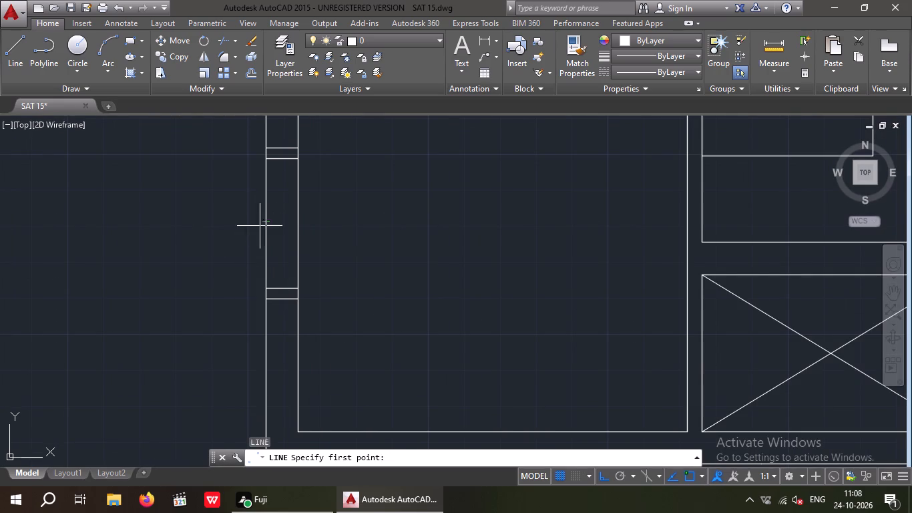
click(282, 159)
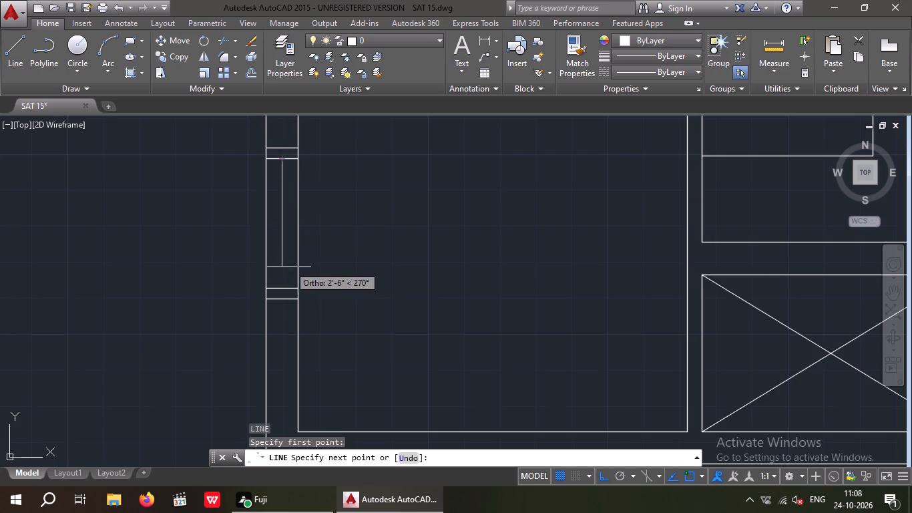
scroll(284, 280, up, 2)
click(276, 302)
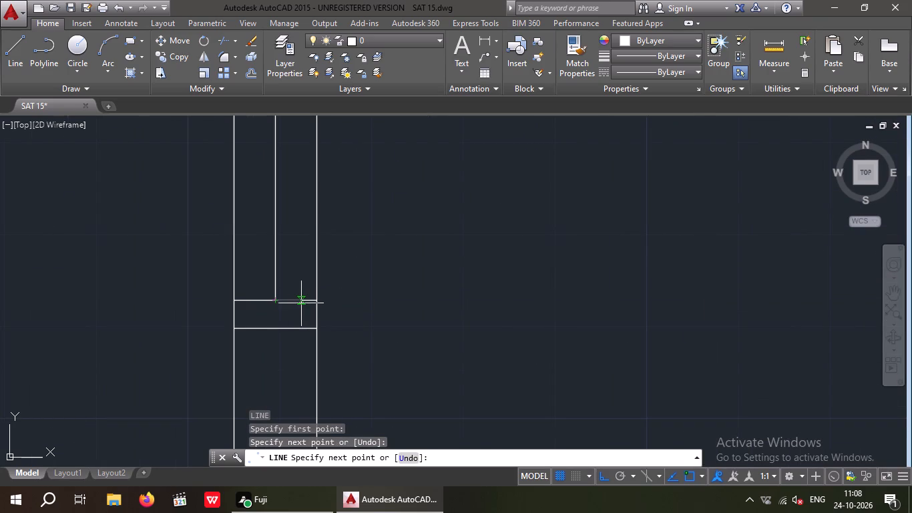
key(Escape)
key(Escape)
key(Escape)
Offset the vertical centre line in this western wall opening by 1/2" to both its east and west sides.
key(o)
key(Return)
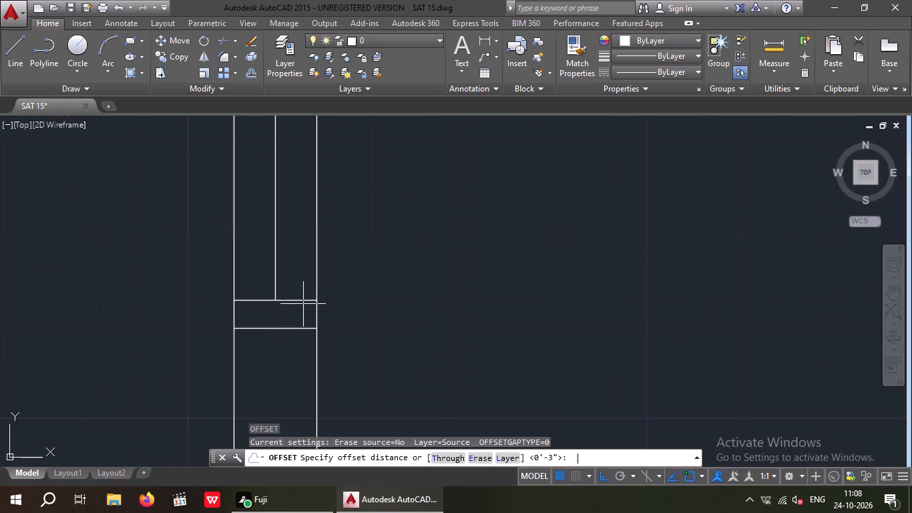
text(1/2)
key(shift+quotedbl)
key(Return)
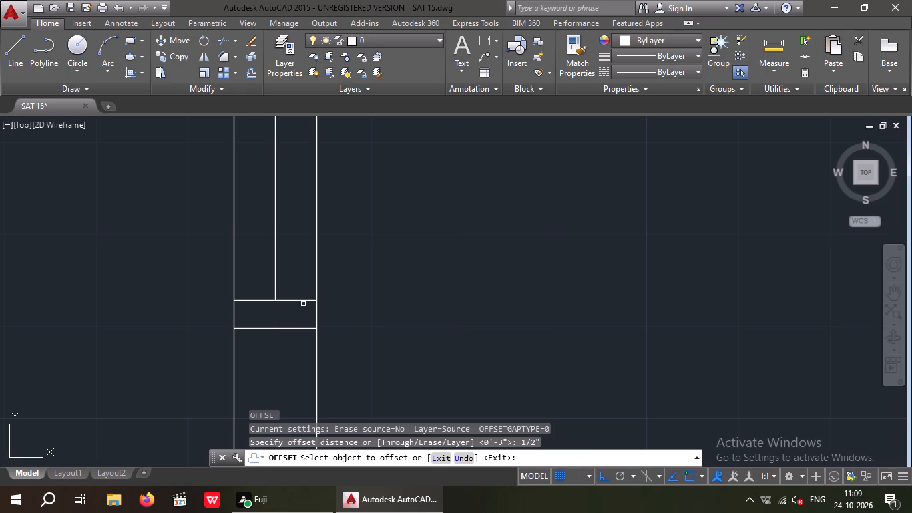
click(276, 256)
click(316, 250)
scroll(270, 272, up, 2)
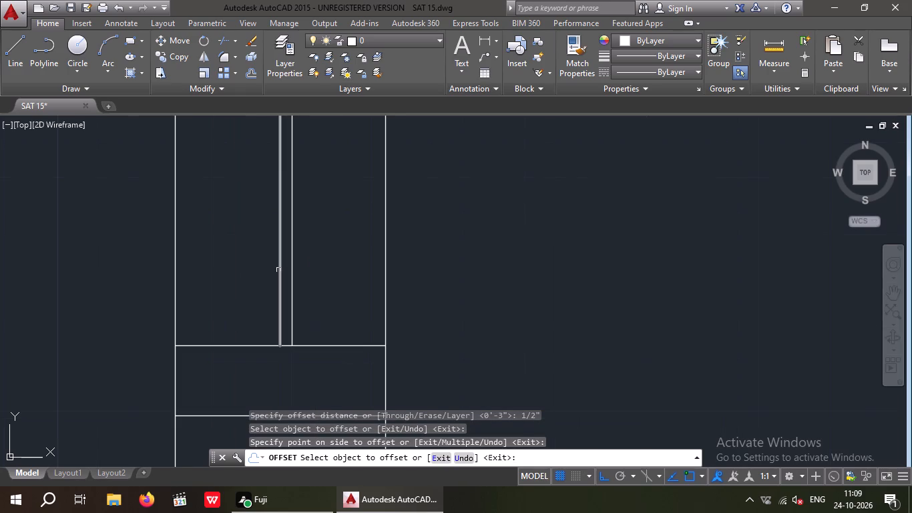
click(278, 270)
click(250, 282)
scroll(255, 280, down, 5)
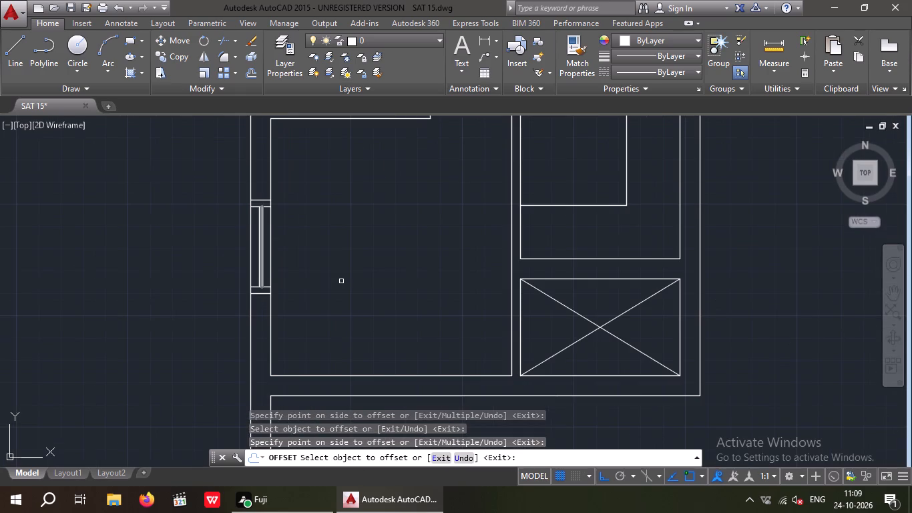
key(Escape)
key(Escape)
Draw a horizontal cross line through the outer western wall, from the inner-face midpoint of the room level with the staircase.
scroll(343, 262, down, 1)
middle_click(309, 269)
scroll(335, 242, down, 2)
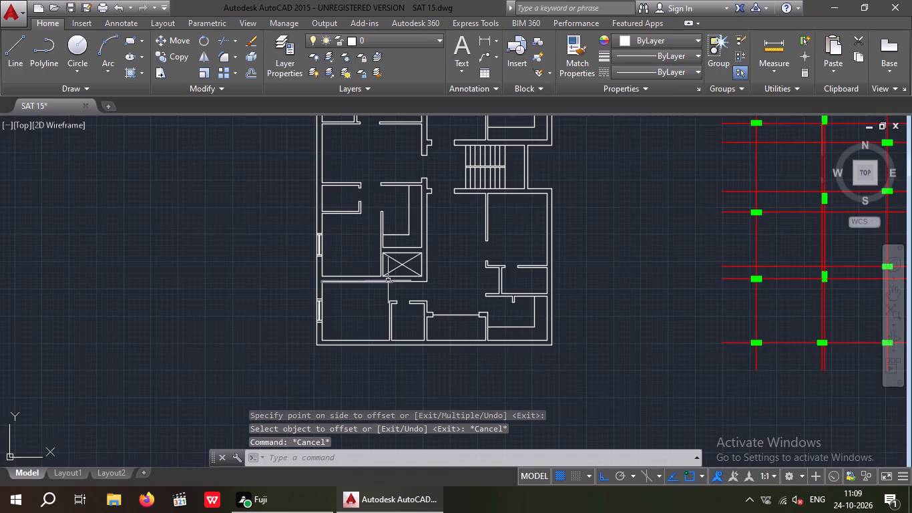
middle_drag(384, 282, 312, 329)
middle_drag(293, 337, 262, 349)
middle_drag(242, 230, 259, 256)
middle_drag(272, 236, 281, 256)
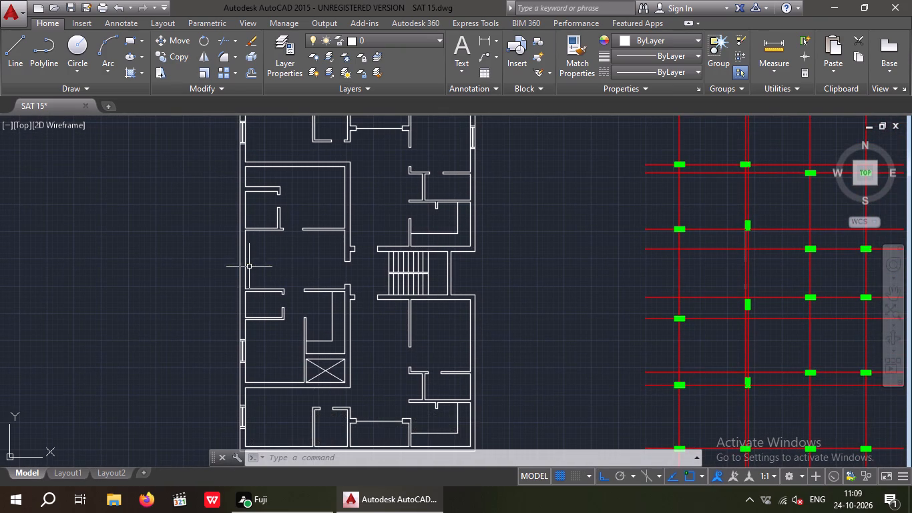
key(l)
key(space)
scroll(241, 265, up, 1)
click(244, 253)
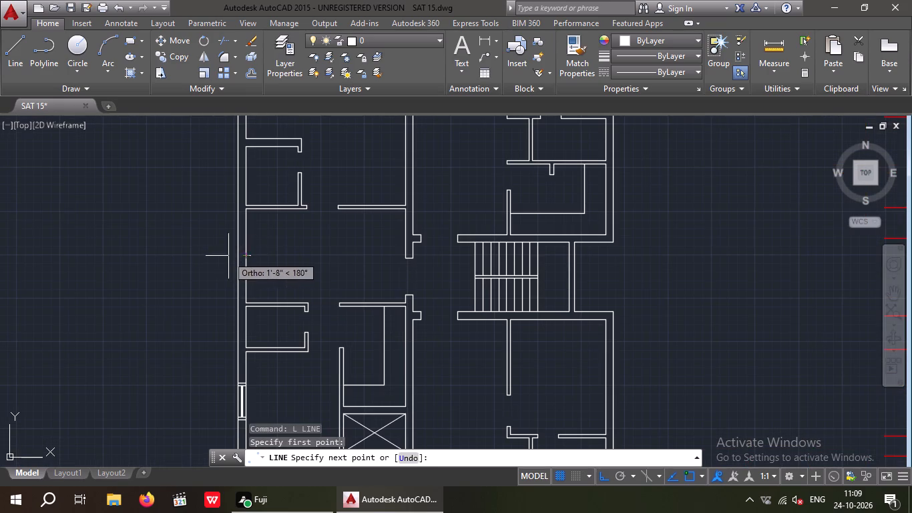
scroll(230, 255, up, 3)
click(257, 257)
key(Escape)
key(Escape)
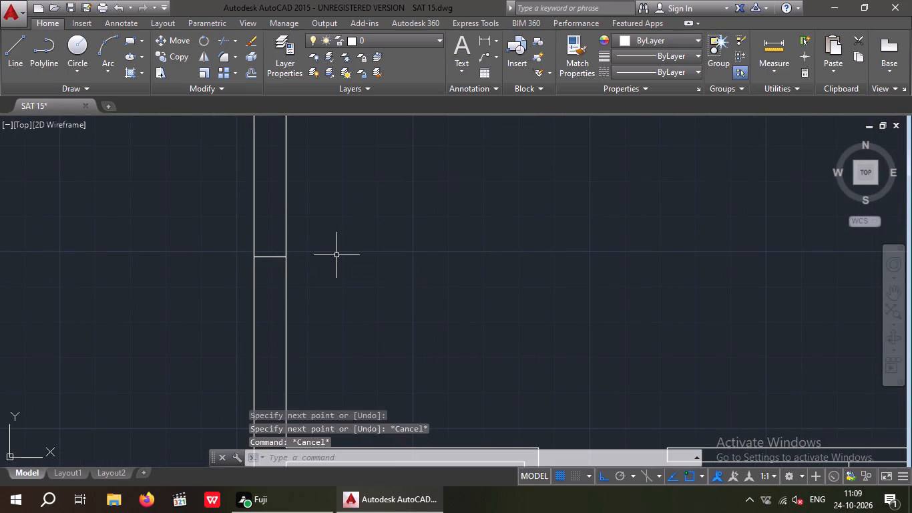
Offset this western wall's new cross line by 1'6" to both its north and south sides.
key(o)
key(Return)
text(1')
key(6)
key(shift+quotedbl)
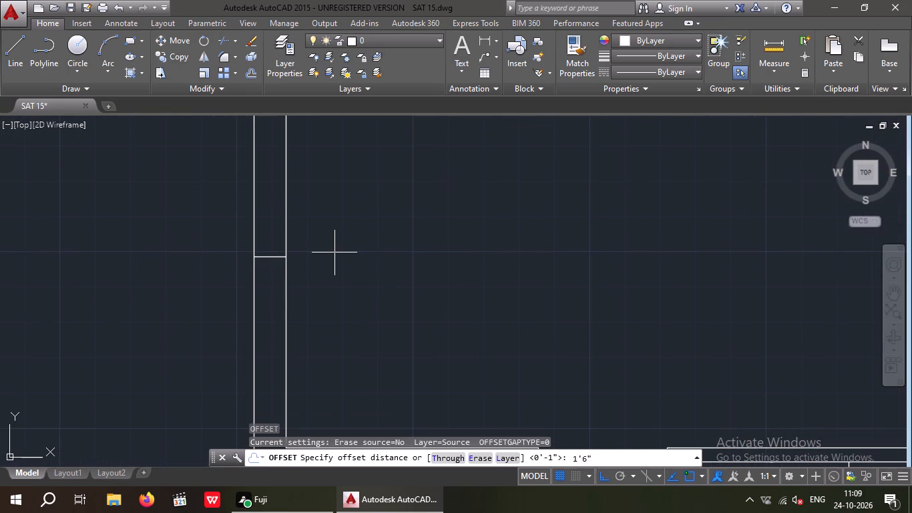
key(Return)
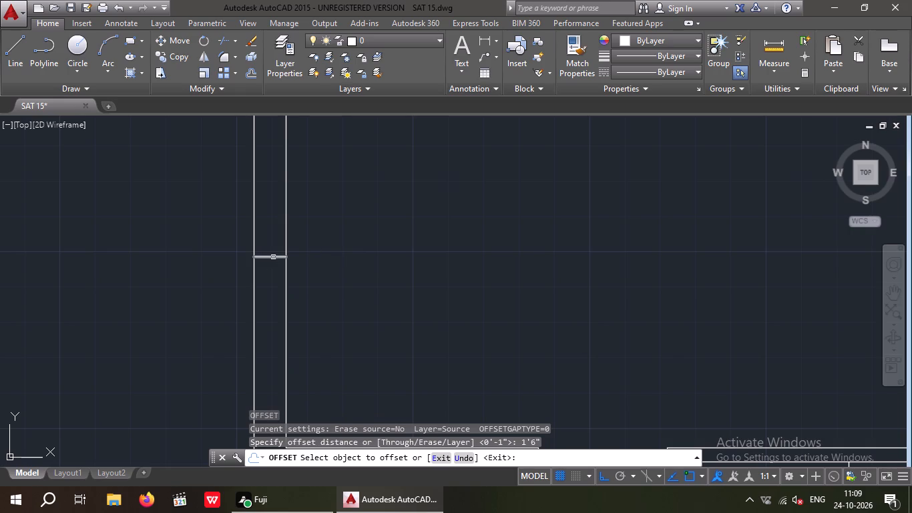
drag(273, 256, 271, 250)
click(266, 209)
drag(272, 259, 267, 275)
click(267, 300)
key(Escape)
key(Escape)
key(Escape)
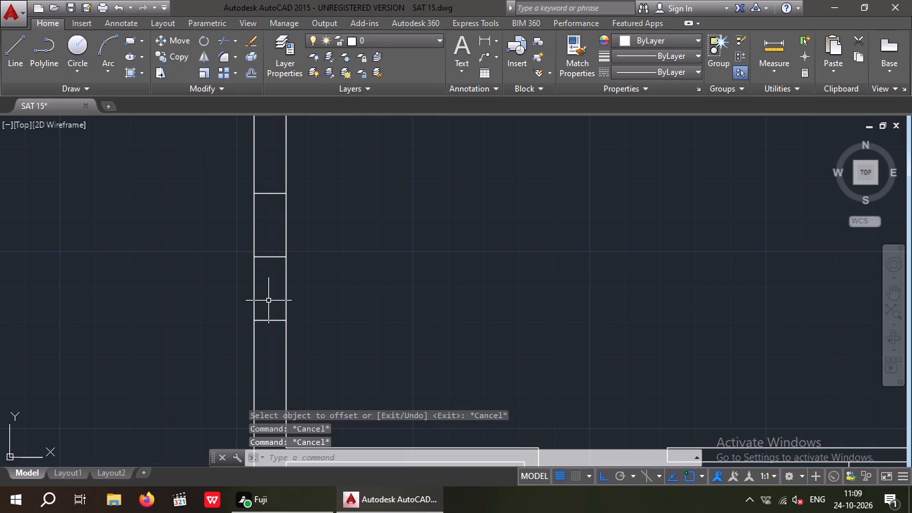
Offset the two outer cross lines of this western wall opening by 3" outward, one north and one south.
key(o)
key(Return)
key(3)
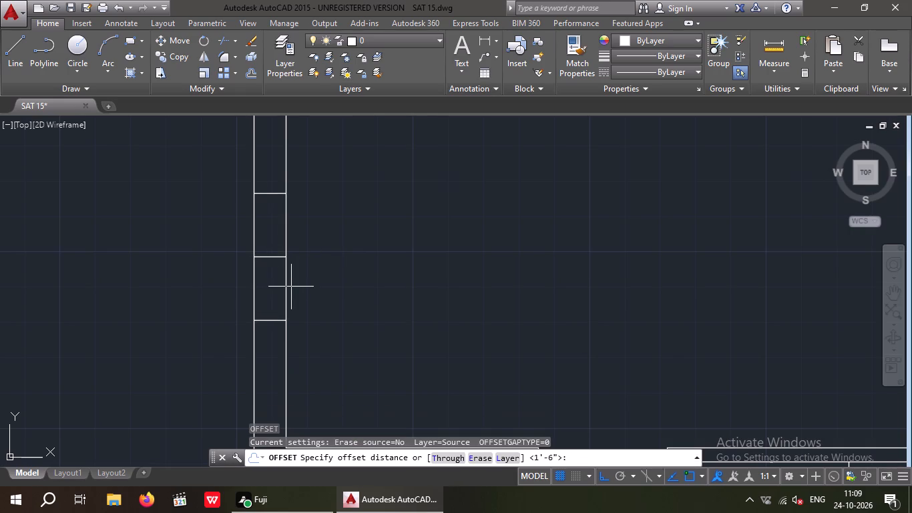
key(shift+quotedbl)
key(Return)
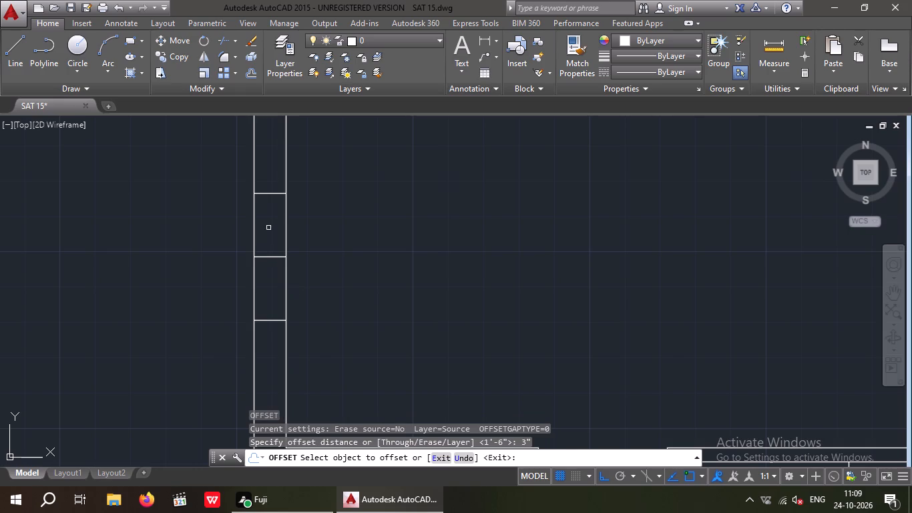
drag(267, 195, 269, 184)
click(270, 164)
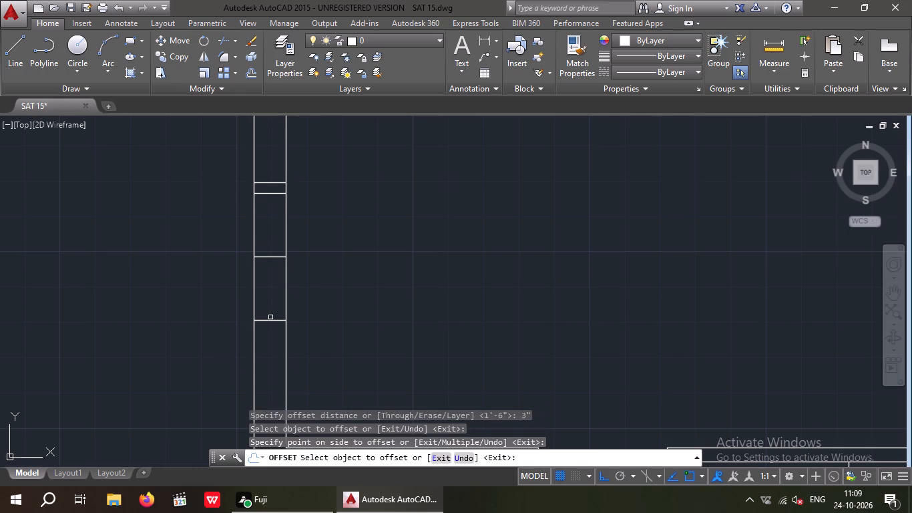
drag(270, 320, 268, 337)
click(268, 349)
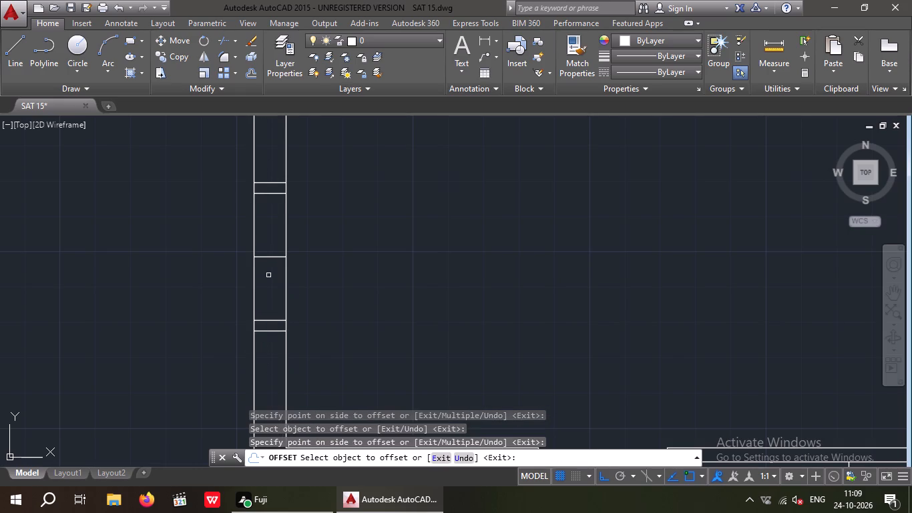
key(Escape)
key(Escape)
Delete the middle cross line between the two pairs of lines in this western wall opening.
scroll(274, 258, up, 3)
drag(269, 279, 254, 263)
click(242, 228)
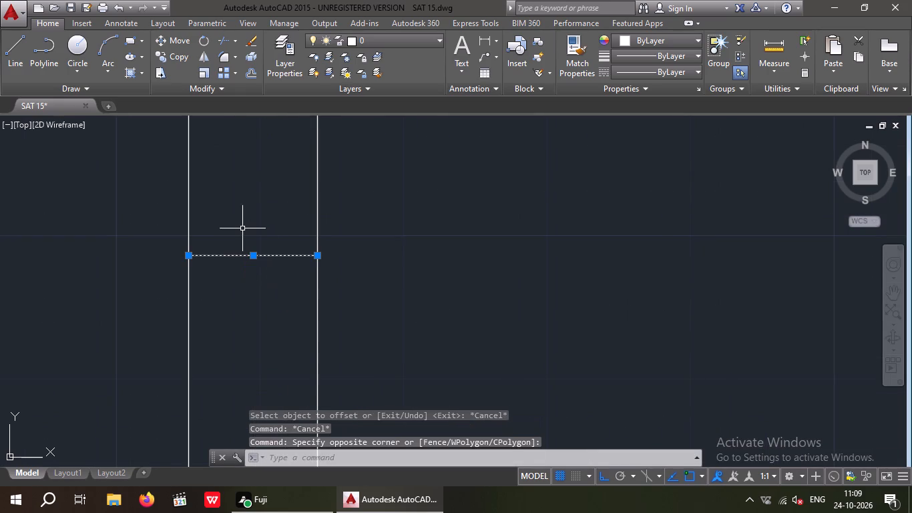
key(Delete)
scroll(238, 248, down, 4)
key(Escape)
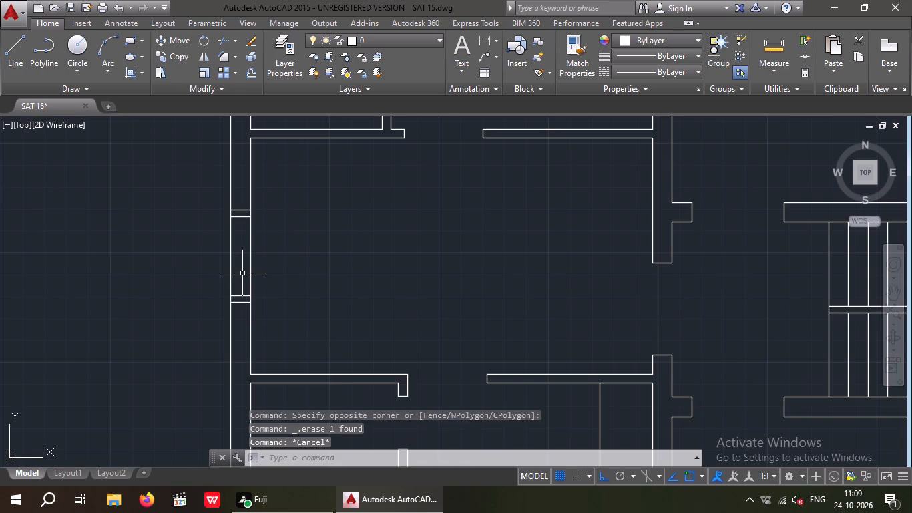
key(Escape)
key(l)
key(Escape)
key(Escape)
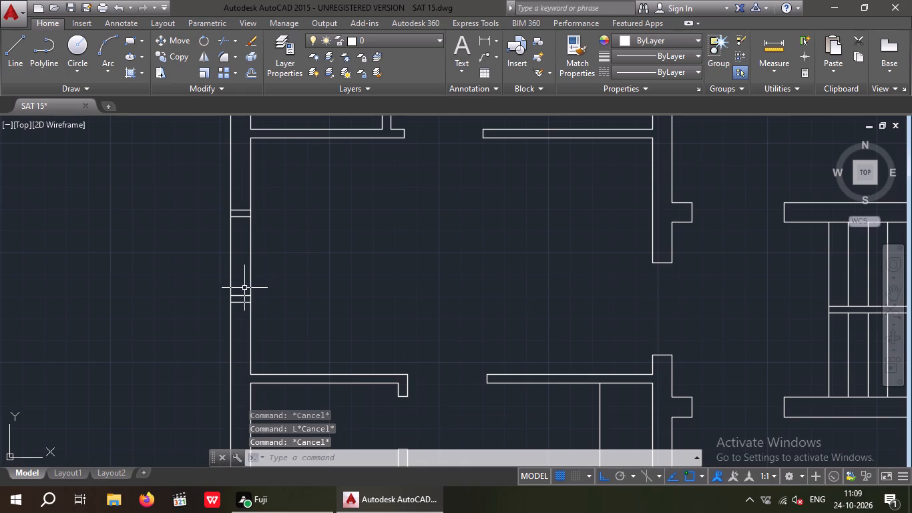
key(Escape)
Draw a vertical line along the middle of this western wall opening, between the midpoints of its inner cross lines.
key(l)
key(Return)
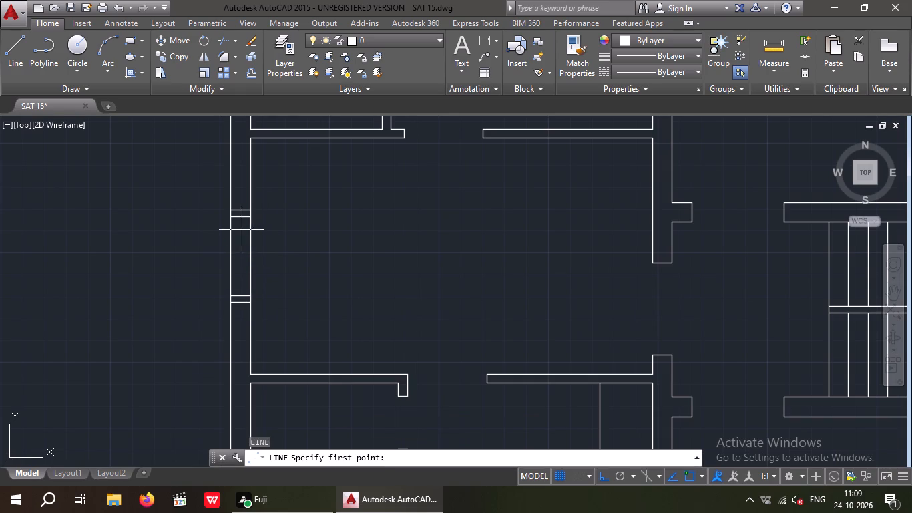
scroll(238, 222, up, 1)
drag(241, 213, 240, 226)
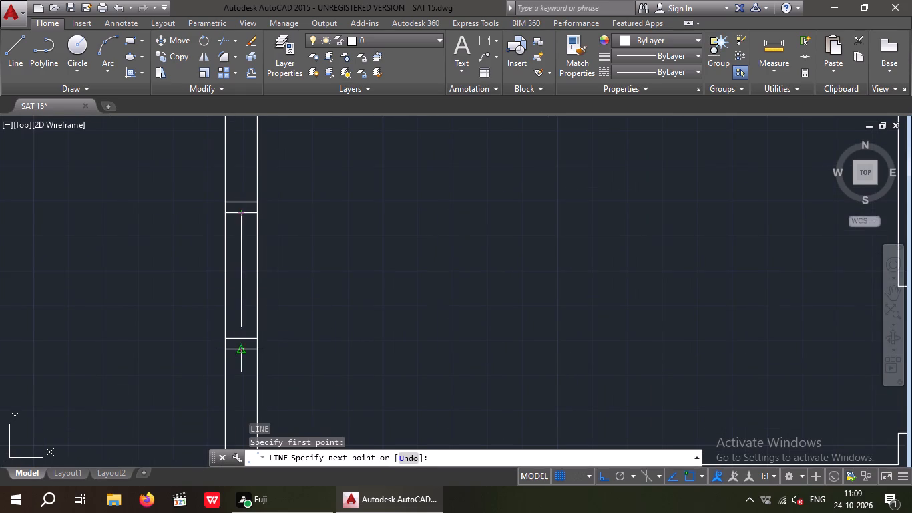
click(238, 335)
key(Escape)
key(Escape)
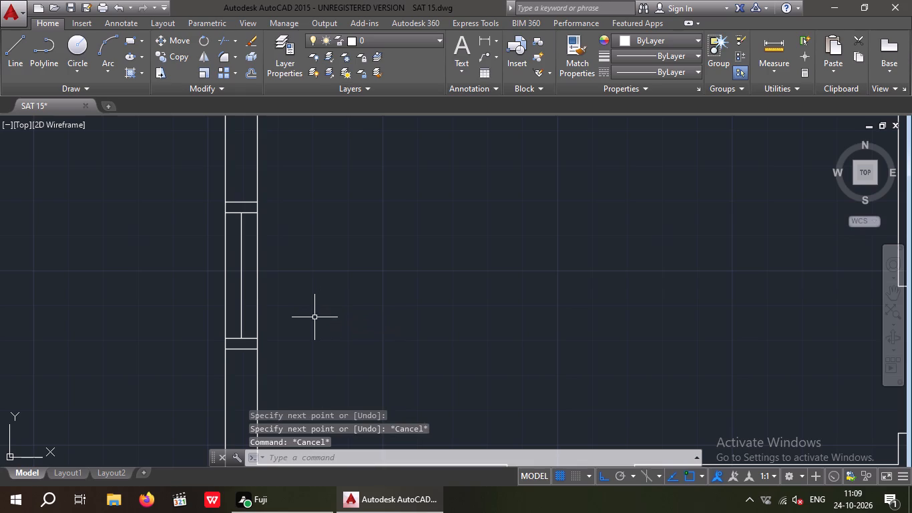
Offset the vertical centre line in this western wall opening by 1/2" to both its east and west sides.
key(o)
key(Return)
text(1/2)
key(shift+quotedbl)
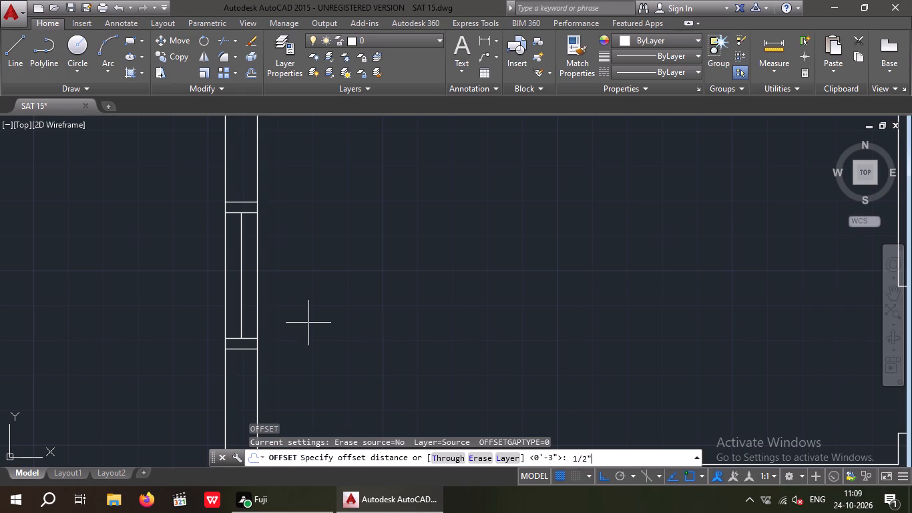
key(Return)
scroll(236, 311, up, 1)
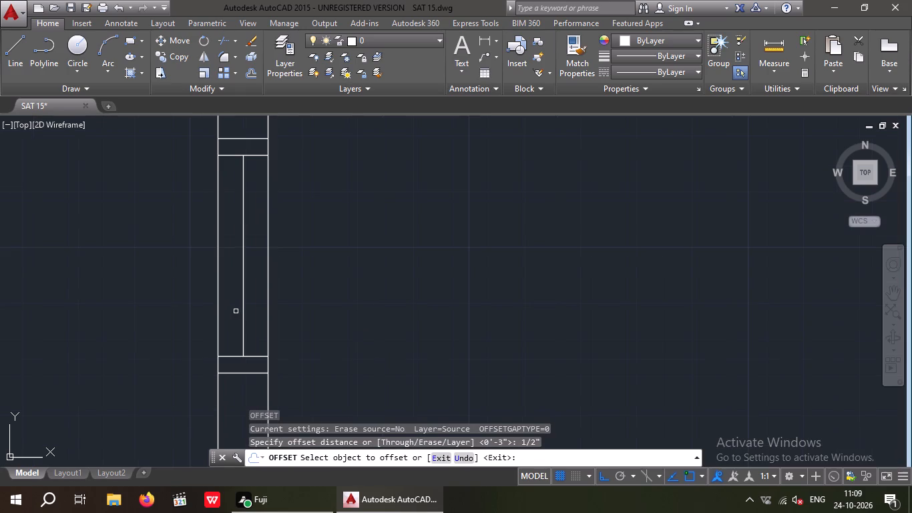
click(244, 309)
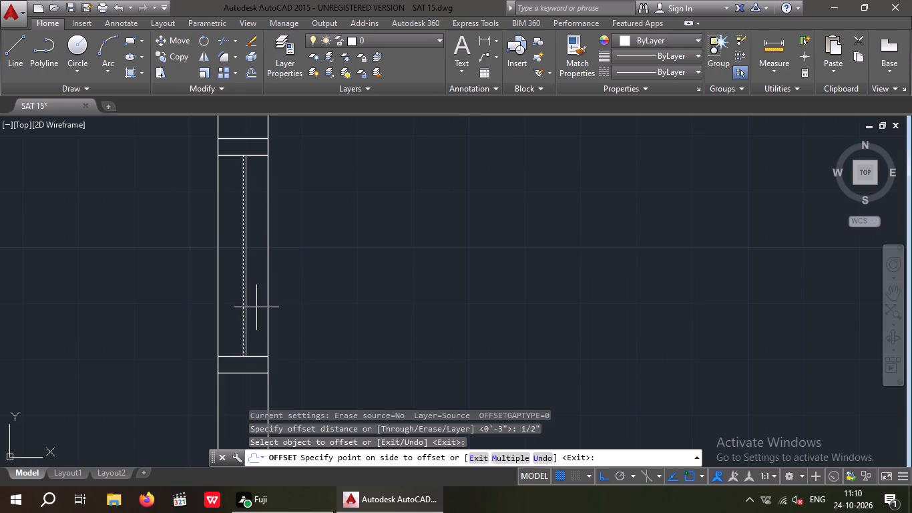
click(258, 307)
scroll(239, 319, up, 3)
drag(247, 313, 224, 318)
click(218, 318)
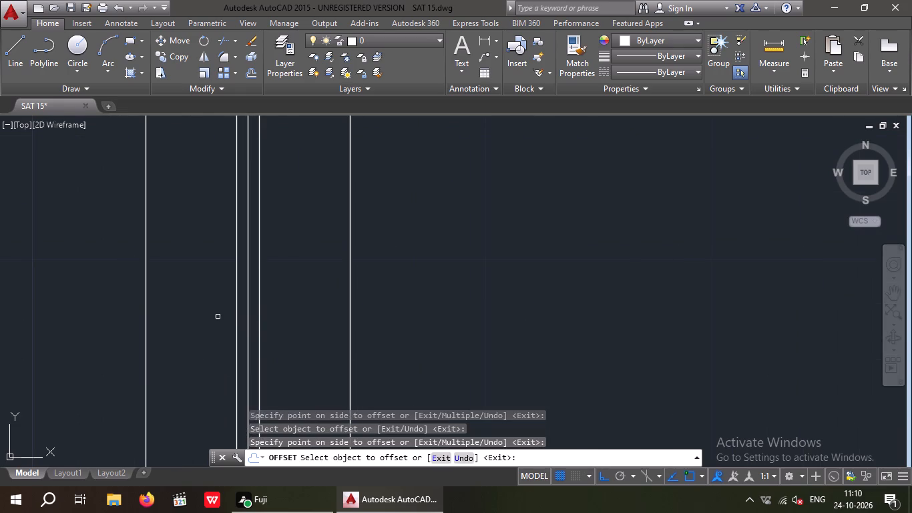
scroll(218, 310, down, 3)
key(Escape)
key(Escape)
key(Escape)
Draw a vertical cross line through the wall just north of the X-marked shaft, between the midpoints of the wall's two faces.
scroll(271, 284, down, 3)
scroll(417, 286, down, 1)
middle_drag(388, 292, 367, 295)
middle_drag(405, 297, 373, 297)
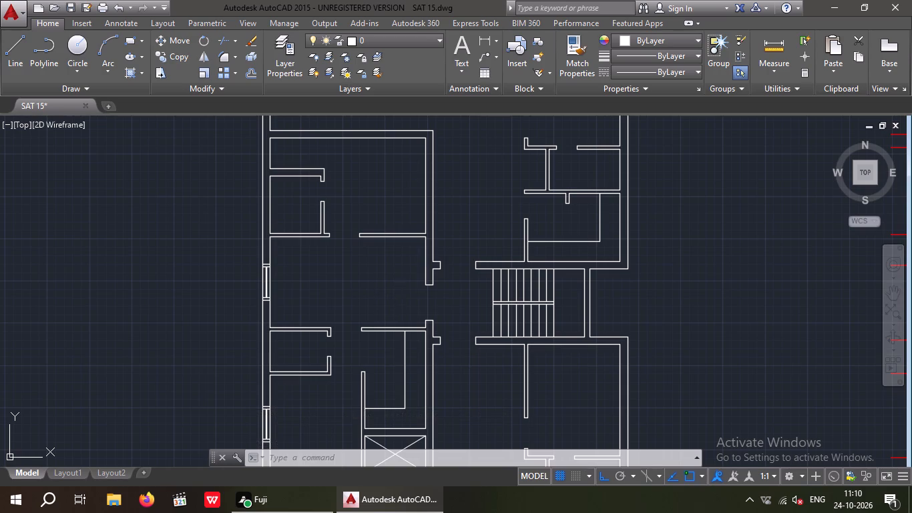
middle_drag(363, 277, 357, 241)
middle_drag(391, 386, 364, 317)
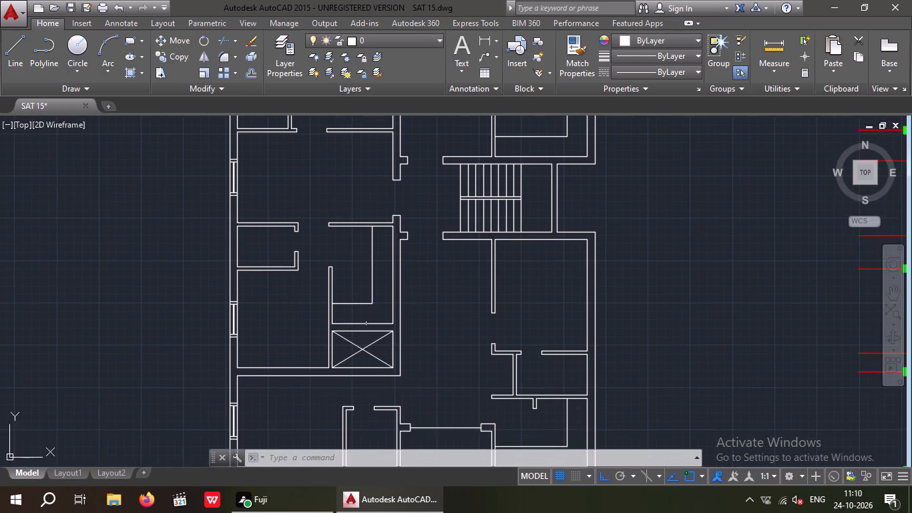
scroll(367, 328, up, 2)
key(l)
key(space)
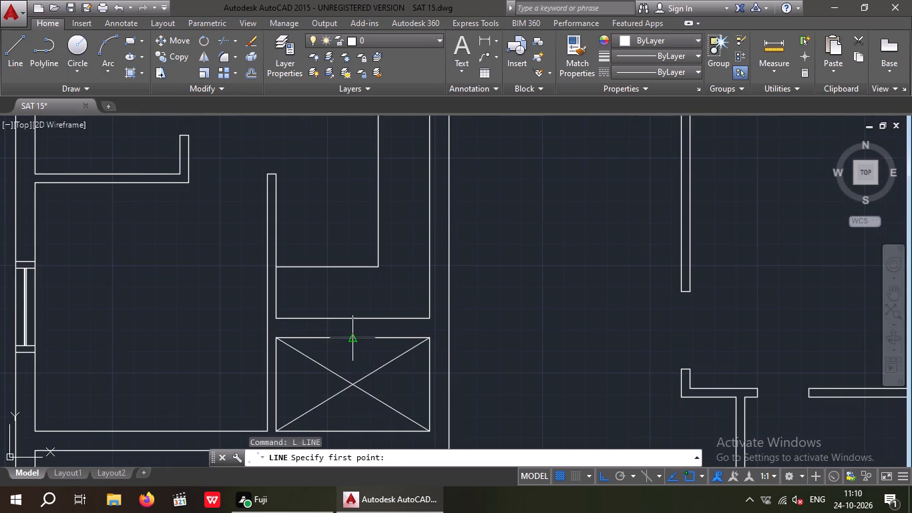
scroll(354, 339, up, 1)
click(353, 339)
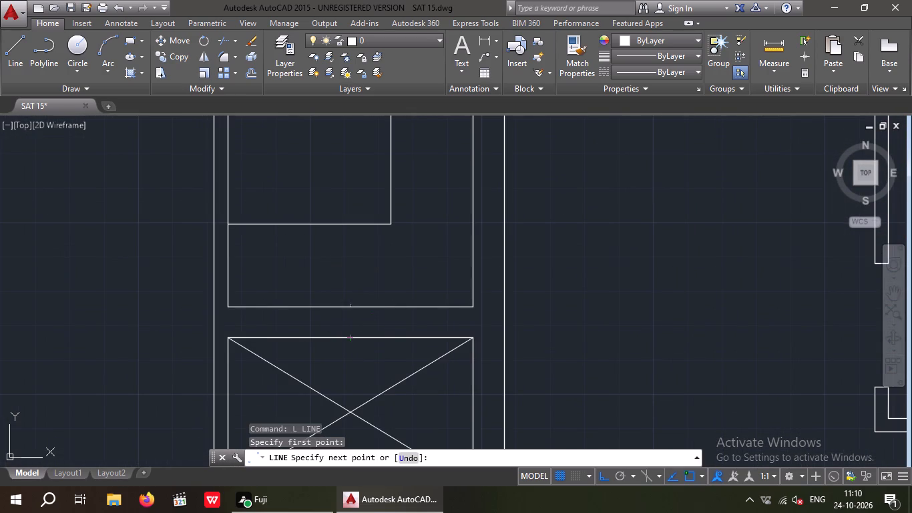
click(357, 307)
key(space)
key(Escape)
key(Escape)
Offset the cross line in the wall north of the shaft by 1'6" to both its east and west sides.
key(o)
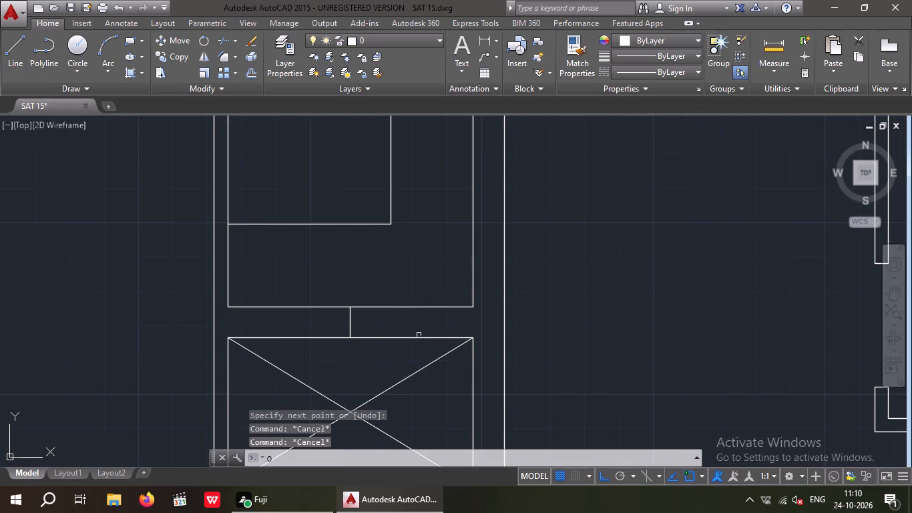
key(Return)
text(1')
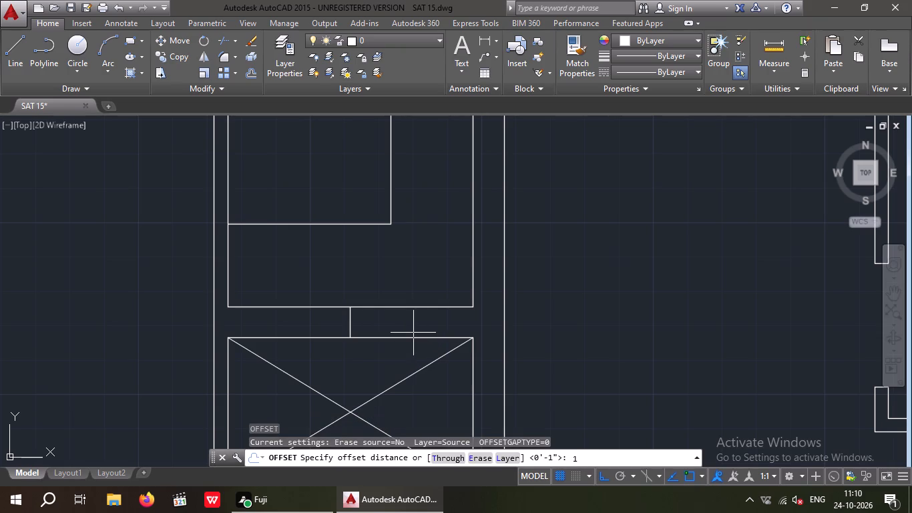
key(6)
key(shift+quotedbl)
key(Return)
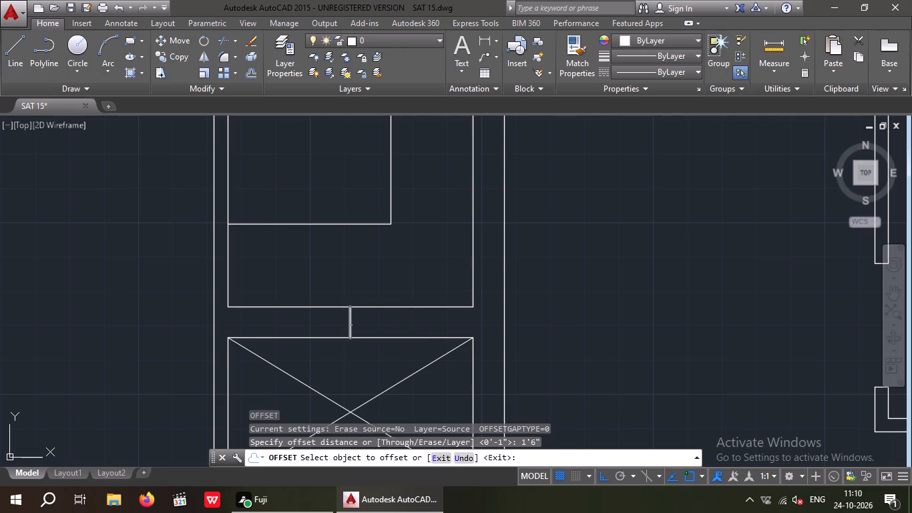
drag(350, 323, 371, 324)
click(400, 321)
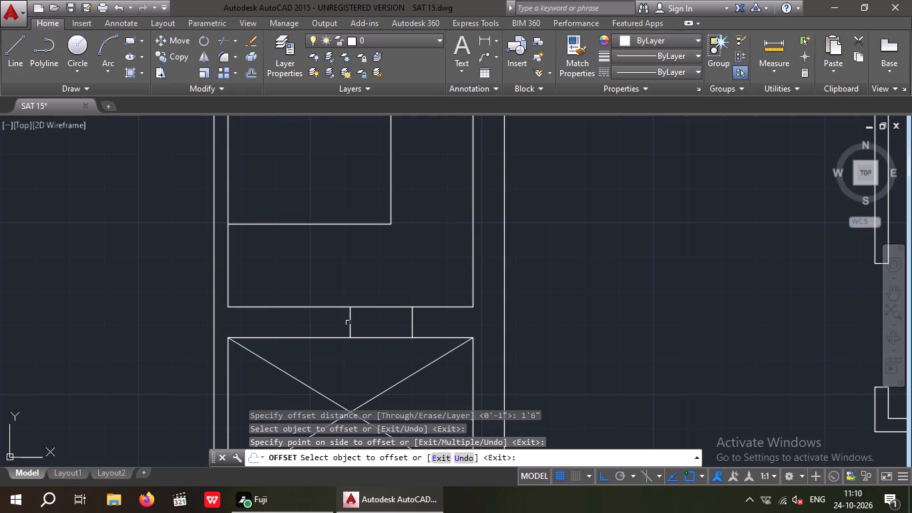
drag(350, 321, 311, 335)
click(292, 341)
key(Escape)
key(Escape)
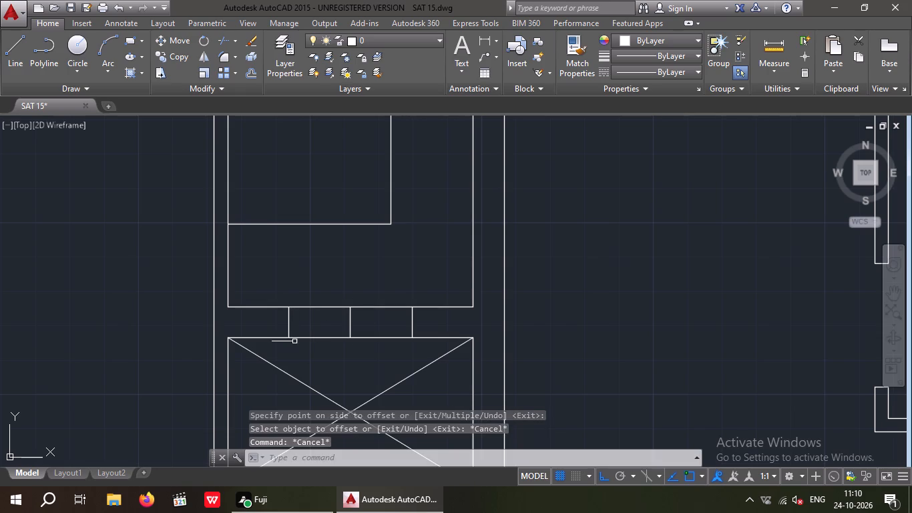
Offset the two outer cross lines in the wall north of the shaft by 3", each away from the middle cross line.
key(o)
key(Return)
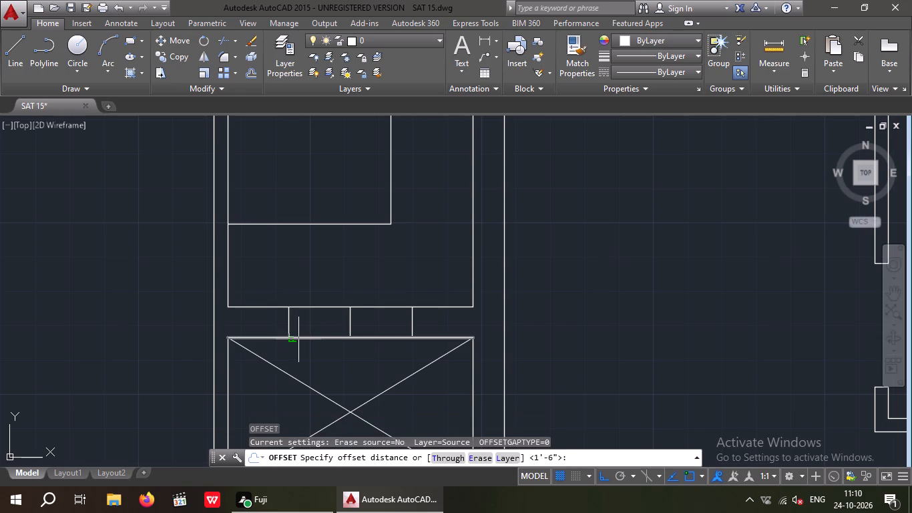
key(3)
key(shift+quotedbl)
key(Return)
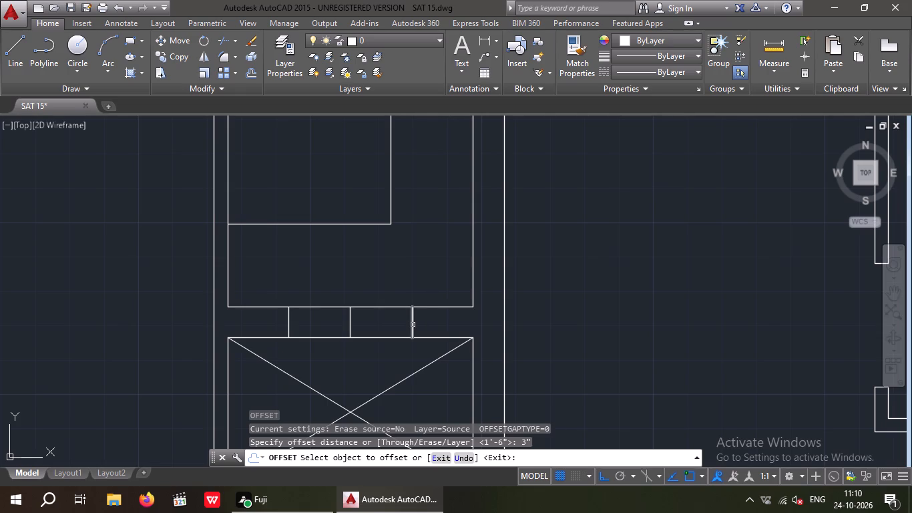
drag(412, 323, 443, 317)
click(441, 317)
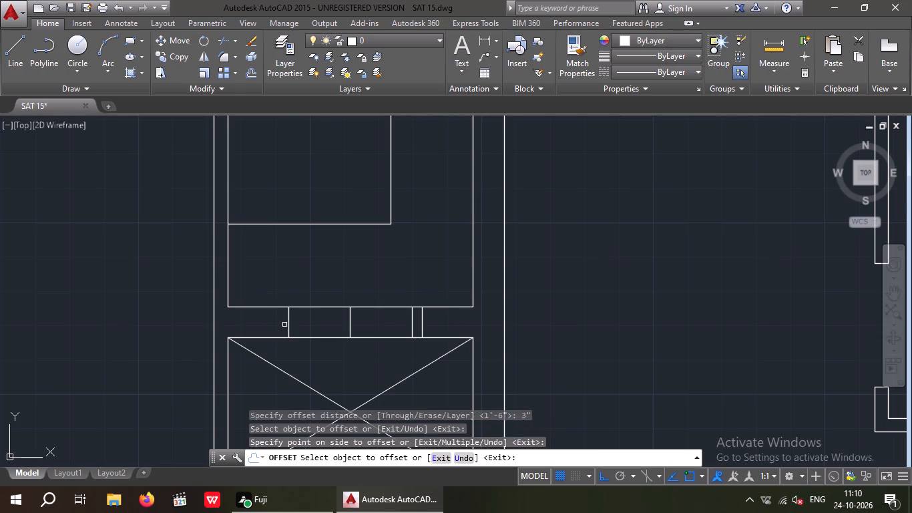
drag(288, 319, 269, 333)
click(268, 333)
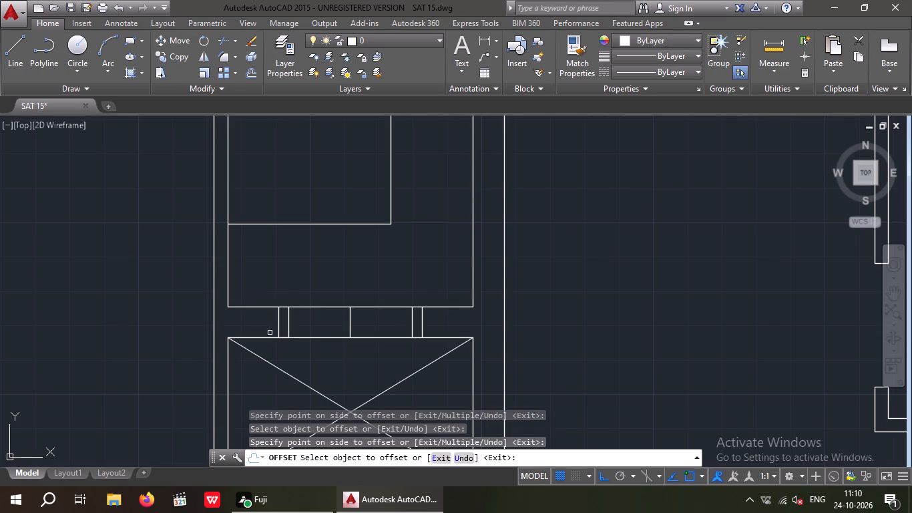
key(Escape)
key(Escape)
Erase the middle cross line in the wall north of the shaft.
scroll(345, 323, up, 3)
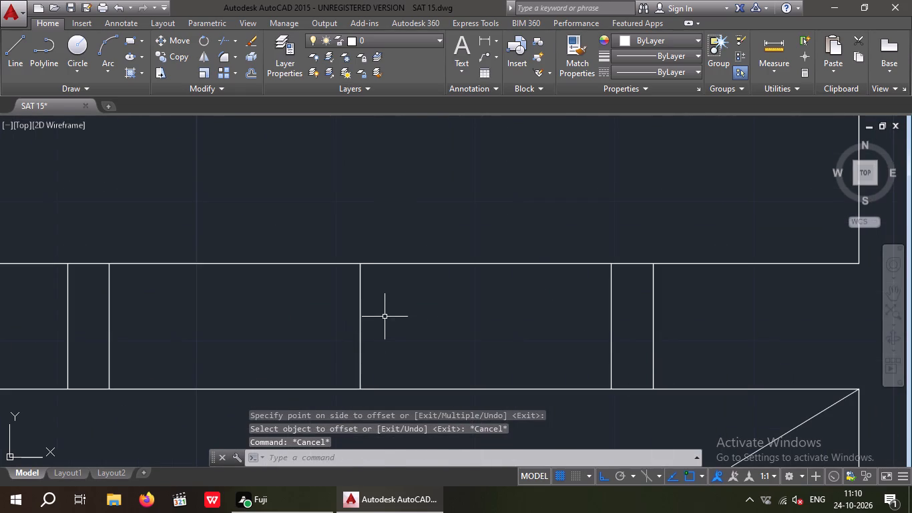
drag(384, 316, 323, 353)
click(323, 353)
key(Delete)
Draw a horizontal line along the middle of the shaft wall opening, between the midpoints of its inner cross lines.
scroll(323, 347, down, 3)
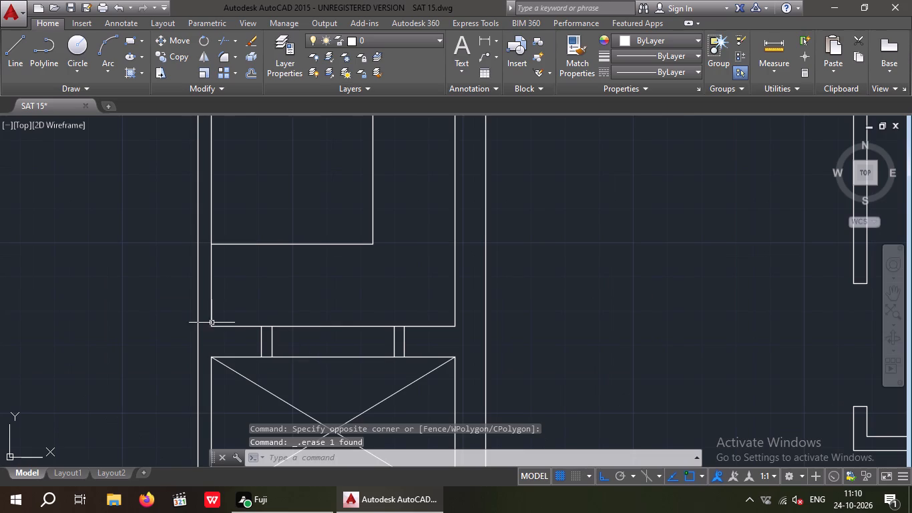
click(11, 54)
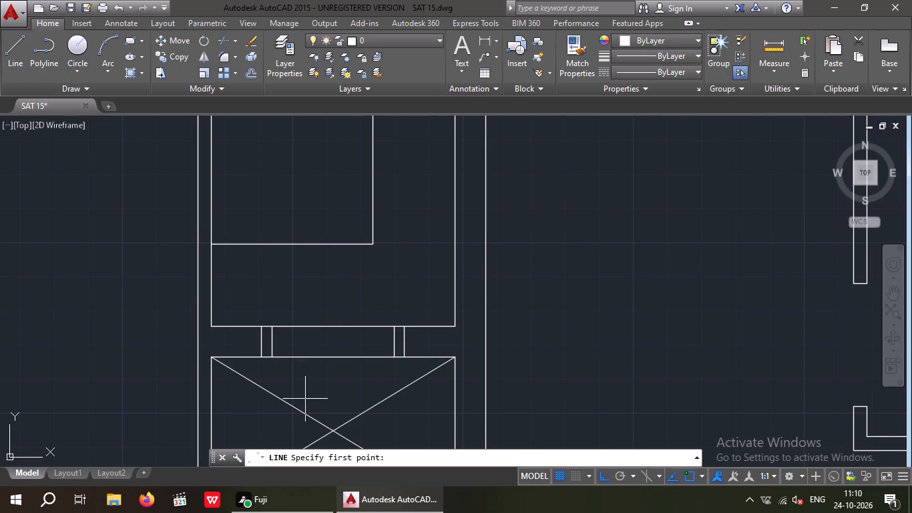
scroll(272, 340, up, 2)
drag(270, 348, 281, 348)
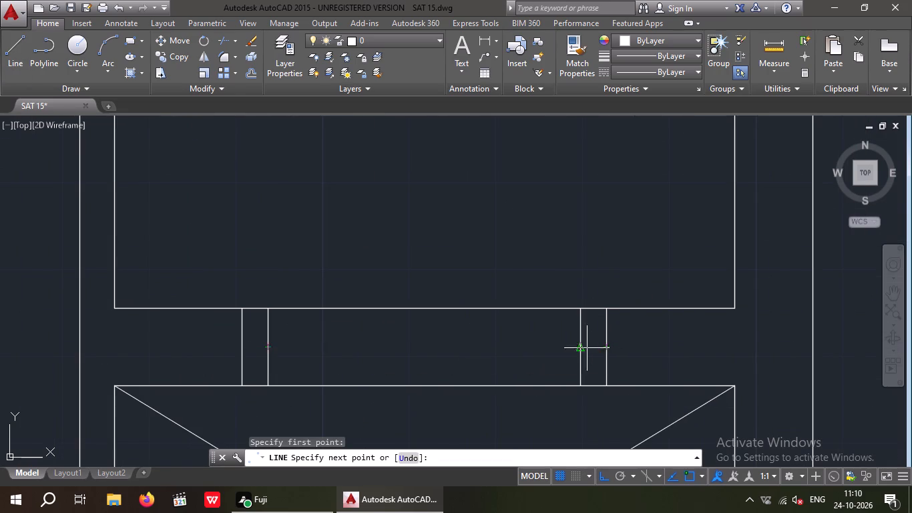
click(580, 347)
key(Escape)
key(Escape)
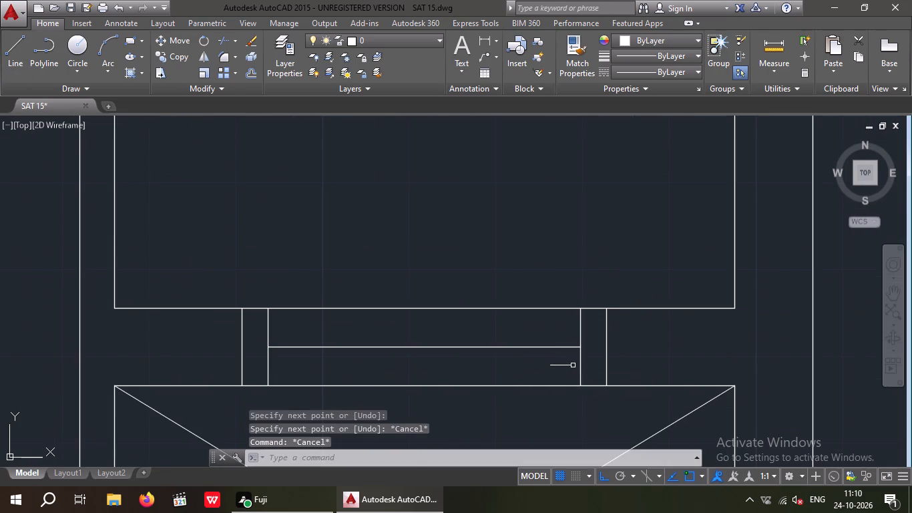
Offset the horizontal centre line in the shaft wall opening by 1/2" to both its north and south sides.
key(o)
key(Return)
text(1/2)
key(shift+quotedbl)
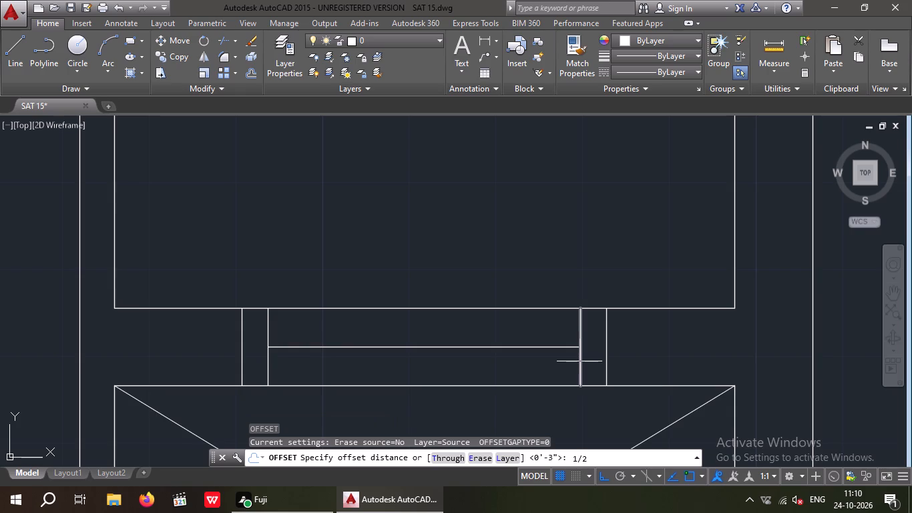
key(Return)
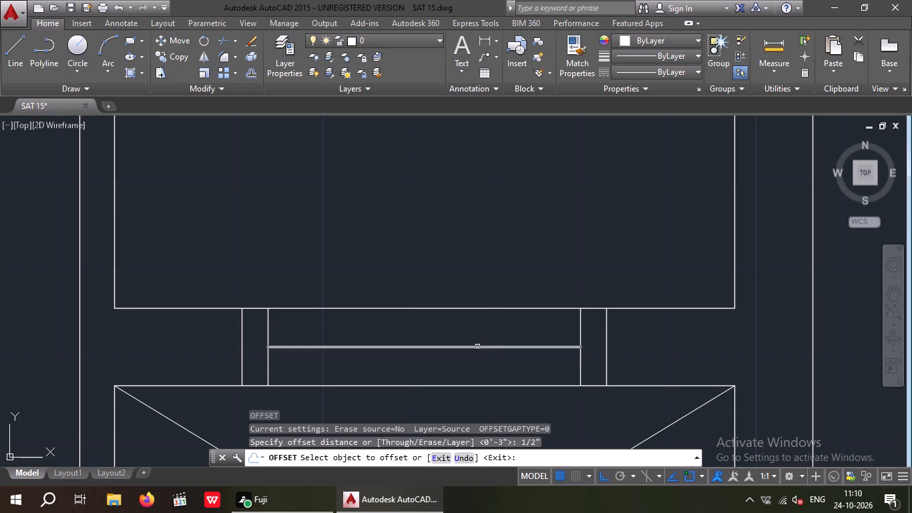
click(477, 347)
drag(473, 313, 473, 325)
scroll(465, 353, up, 3)
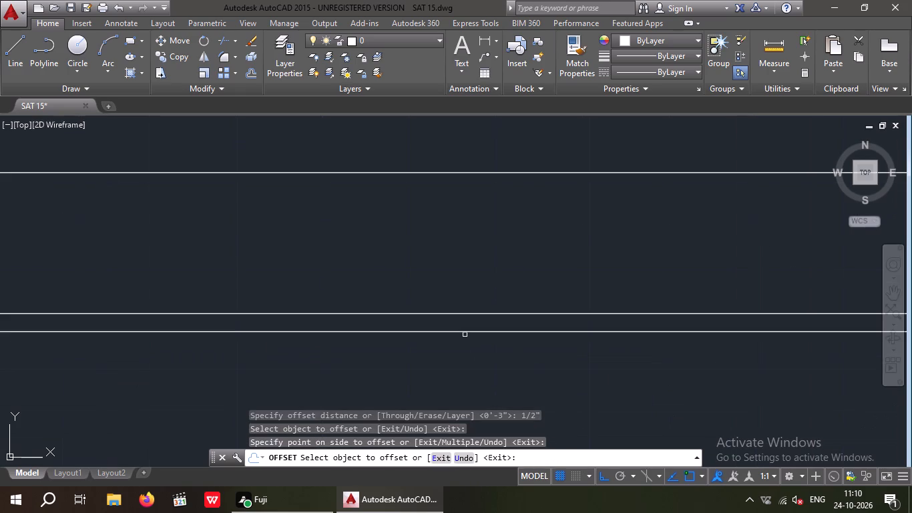
drag(465, 331, 466, 341)
click(467, 361)
scroll(469, 364, down, 4)
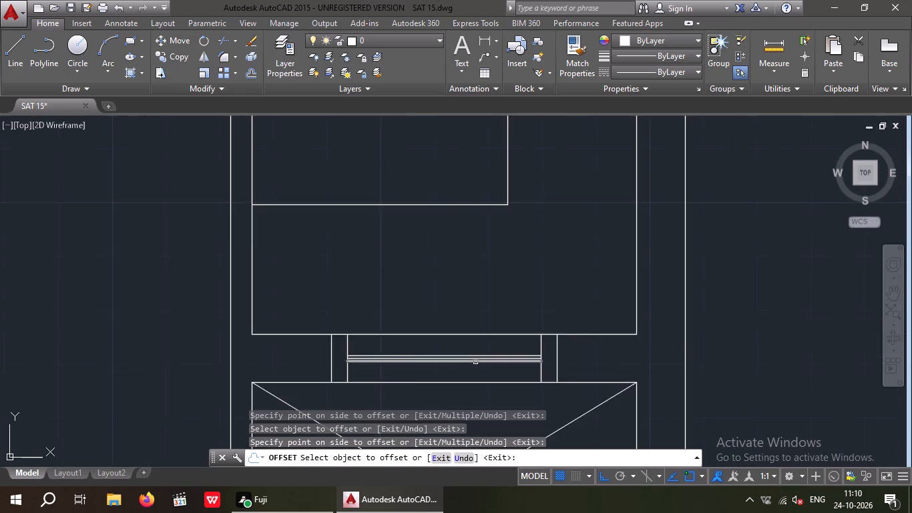
scroll(475, 362, down, 3)
key(Escape)
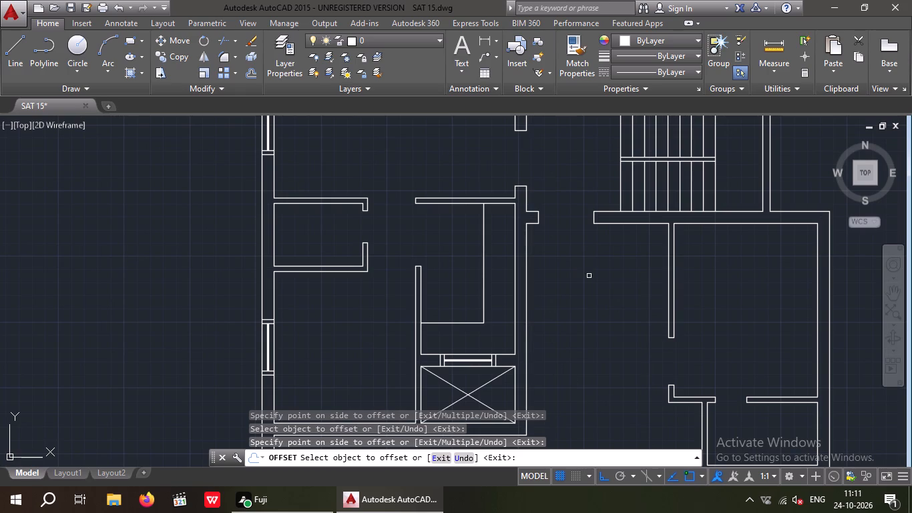
key(Escape)
Look over the whole plan to check the window openings and where walls still lack one.
middle_drag(467, 271, 456, 259)
scroll(456, 259, down, 2)
middle_drag(475, 374, 422, 321)
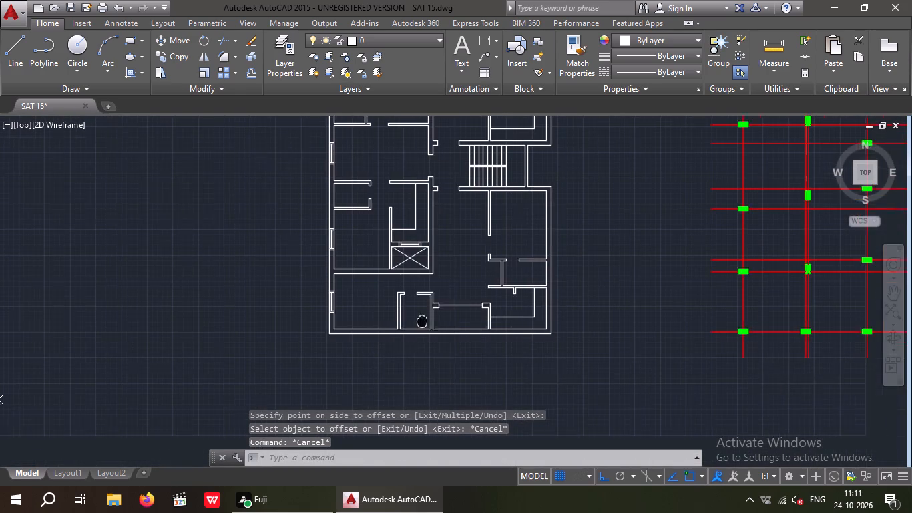
middle_drag(422, 321, 416, 328)
middle_drag(410, 347, 392, 407)
middle_drag(413, 142, 397, 206)
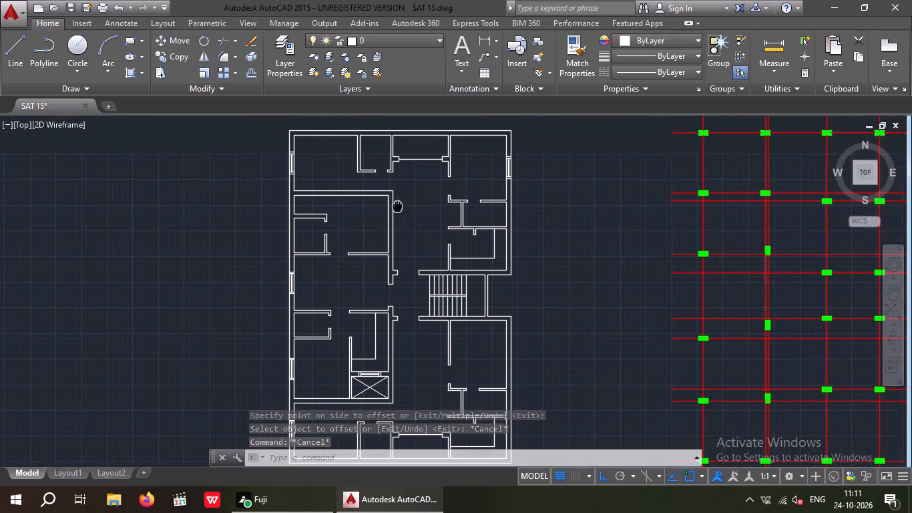
middle_drag(397, 206, 397, 208)
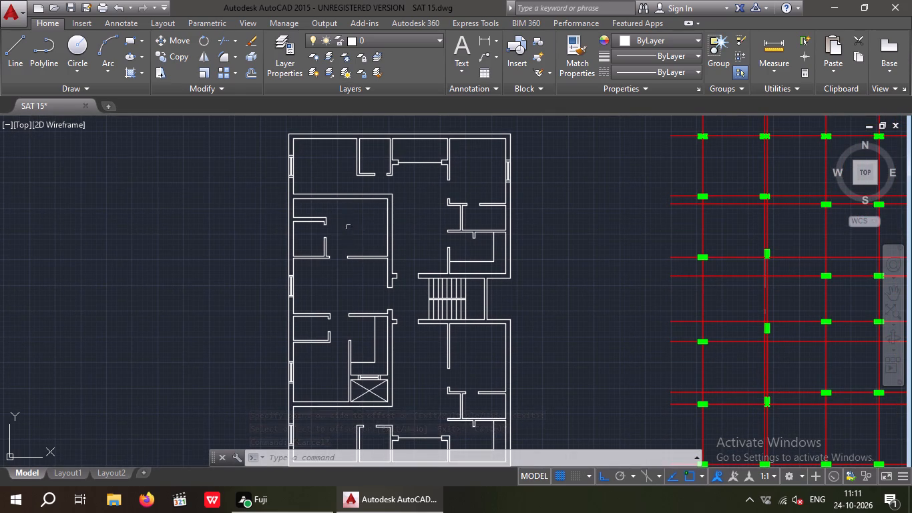
middle_drag(353, 226, 355, 194)
scroll(357, 198, down, 1)
middle_drag(358, 212, 347, 239)
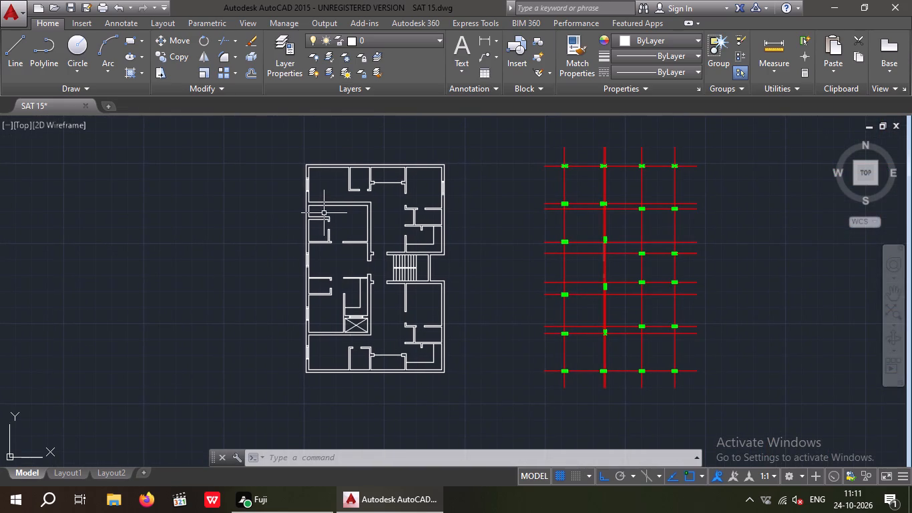
scroll(316, 210, up, 2)
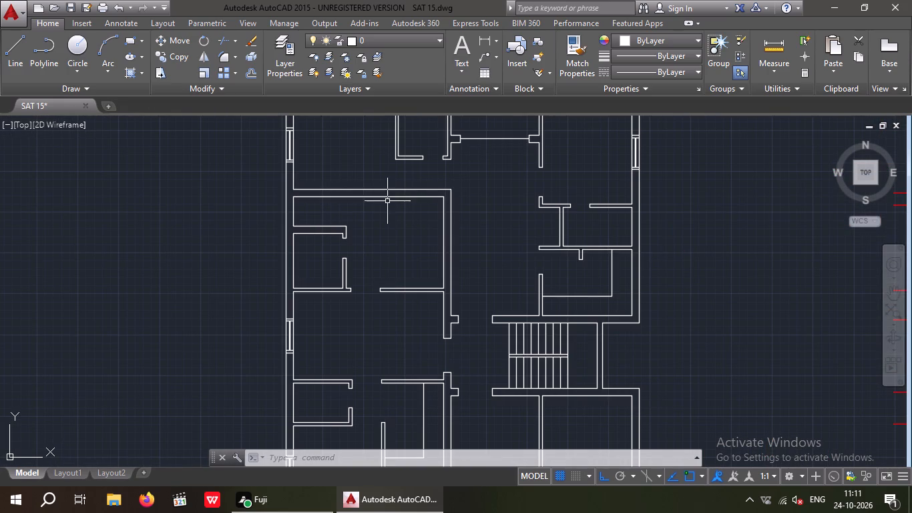
Draw a vertical cross line through the north outer wall from the midpoint of the central bay's inner wall face to the outer face.
key(Escape)
middle_drag(395, 223, 163, 268)
scroll(284, 224, down, 1)
middle_drag(284, 222, 276, 283)
scroll(262, 237, up, 1)
key(l)
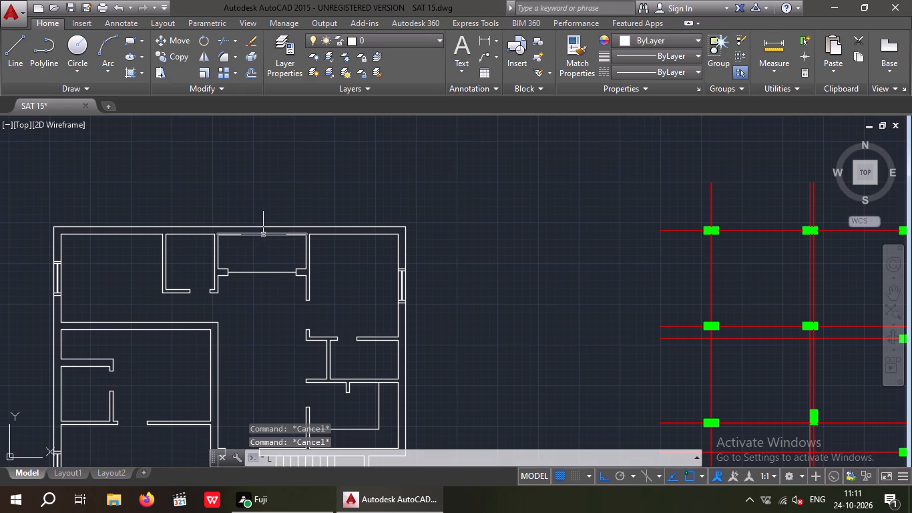
key(space)
scroll(260, 230, up, 3)
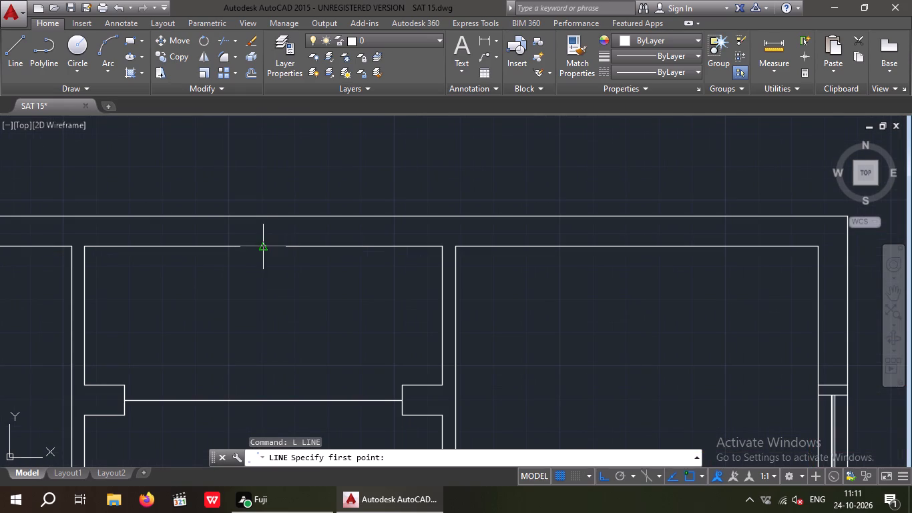
click(266, 245)
click(265, 214)
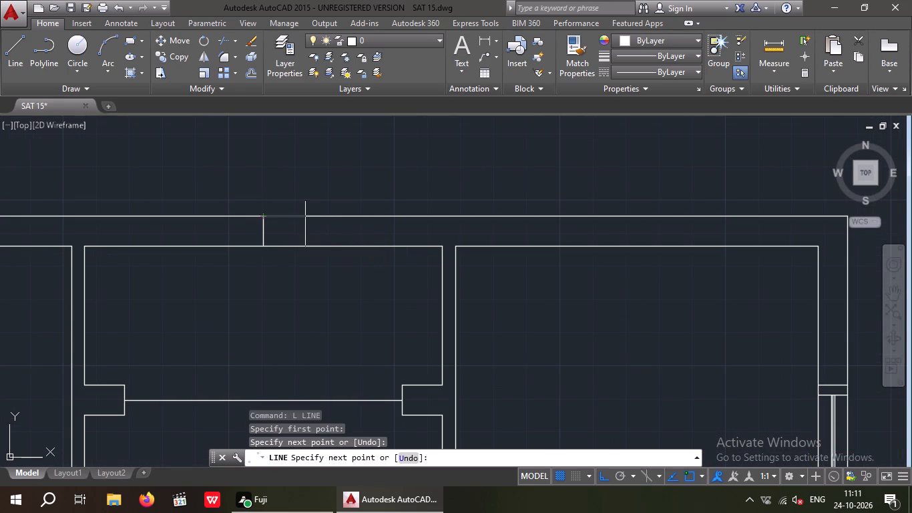
key(Escape)
key(Escape)
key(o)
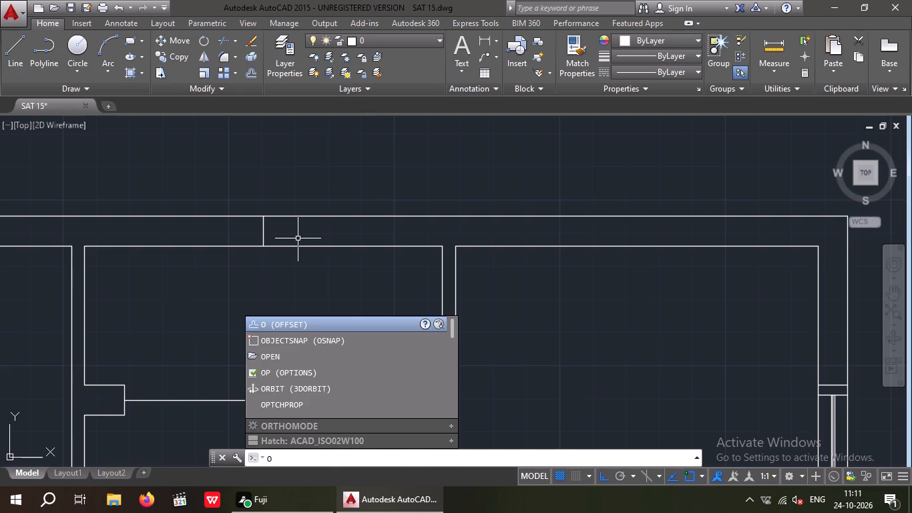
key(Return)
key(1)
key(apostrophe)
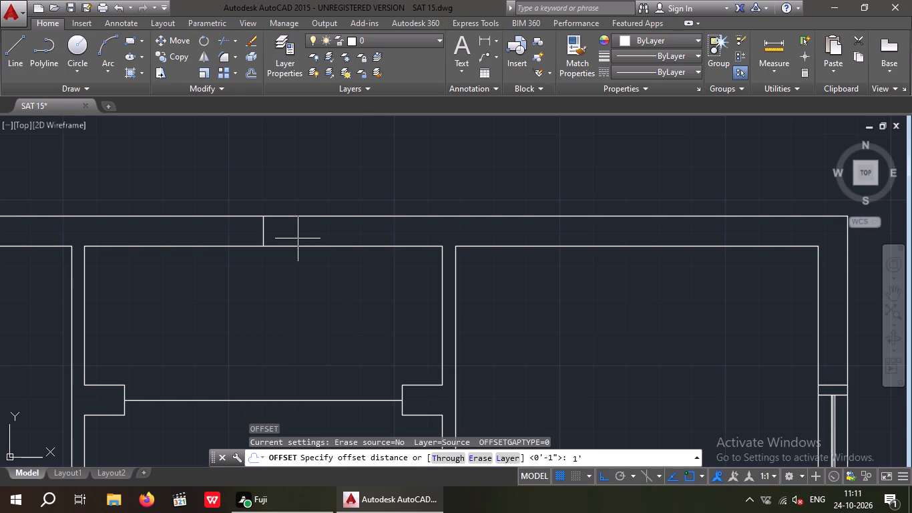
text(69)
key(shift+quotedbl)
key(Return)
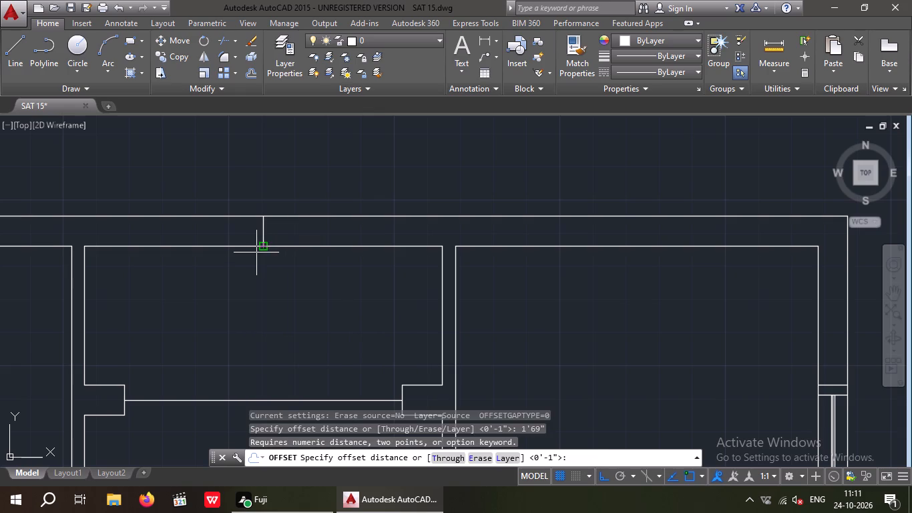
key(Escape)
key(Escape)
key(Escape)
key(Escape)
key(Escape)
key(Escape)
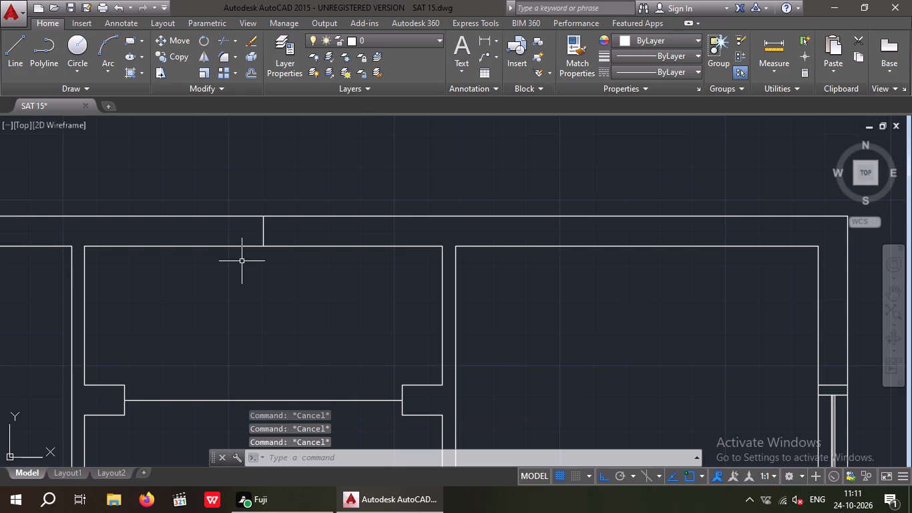
Offset the cross line in the north outer wall by 1'6" to both its east and west sides.
key(o)
key(Return)
key(1)
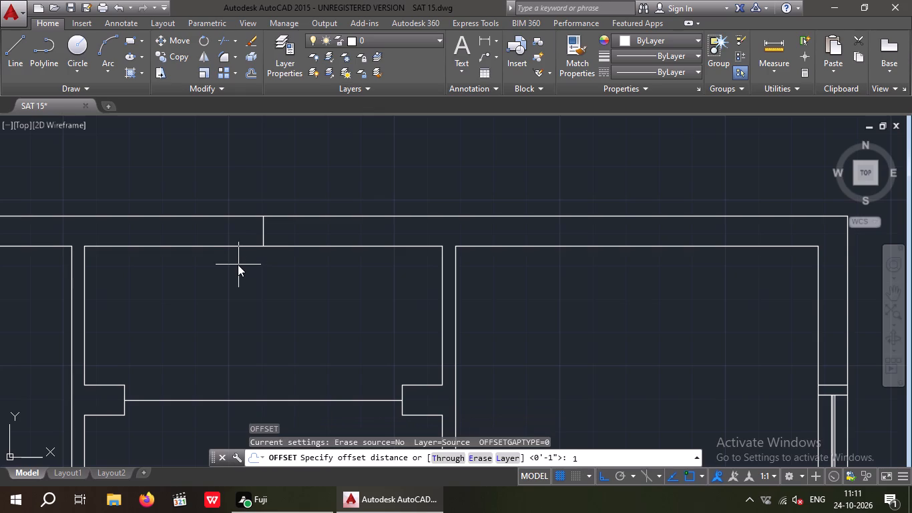
key(apostrophe)
key(6)
key(shift+quotedbl)
key(Return)
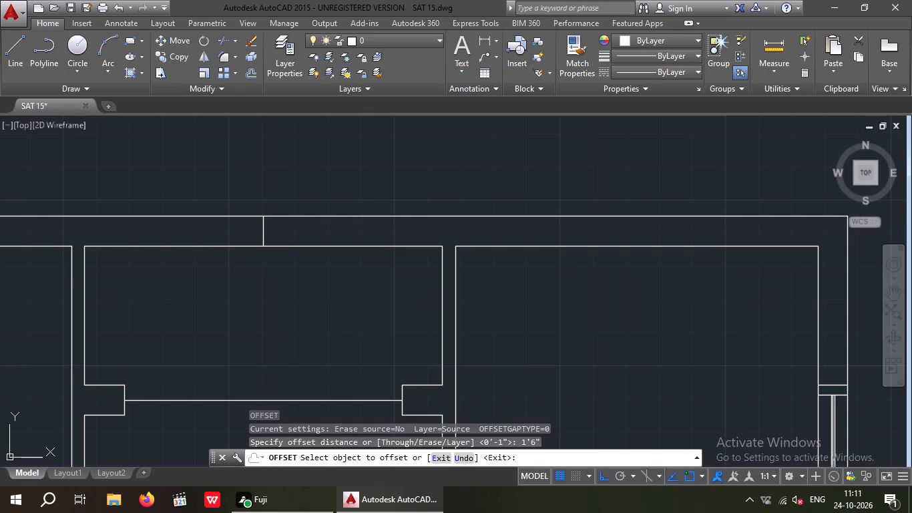
drag(263, 236, 280, 233)
drag(312, 224, 294, 233)
drag(262, 234, 260, 235)
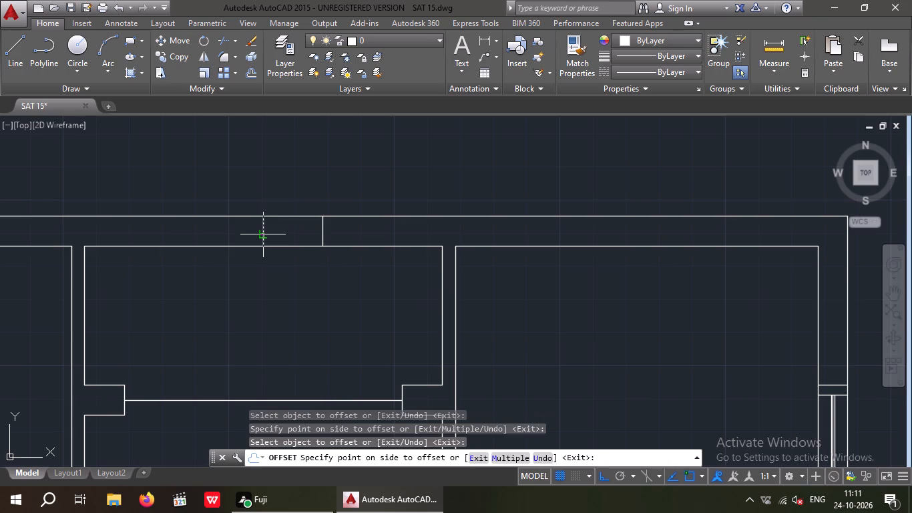
drag(260, 235, 234, 240)
click(203, 240)
key(Escape)
key(Escape)
key(Escape)
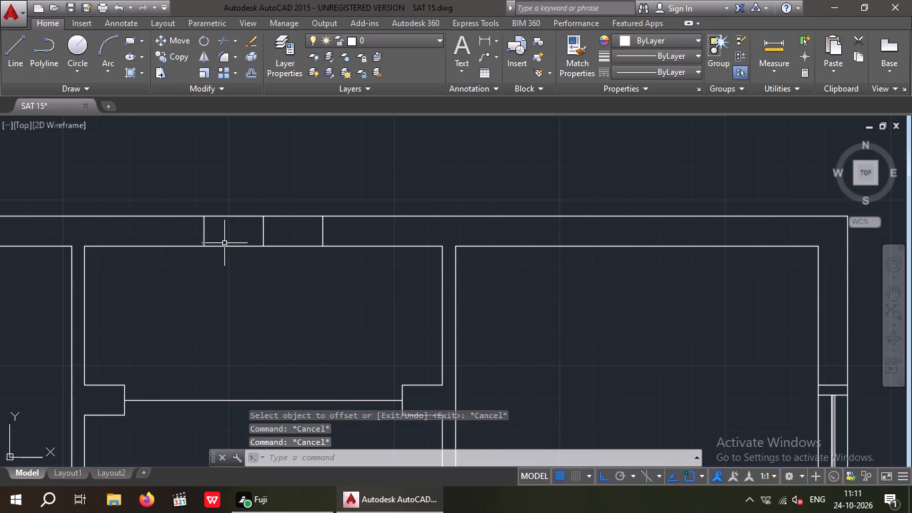
Offset the two outer cross lines in the north outer wall by 3", each away from the middle cross line.
key(o)
key(Return)
key(3)
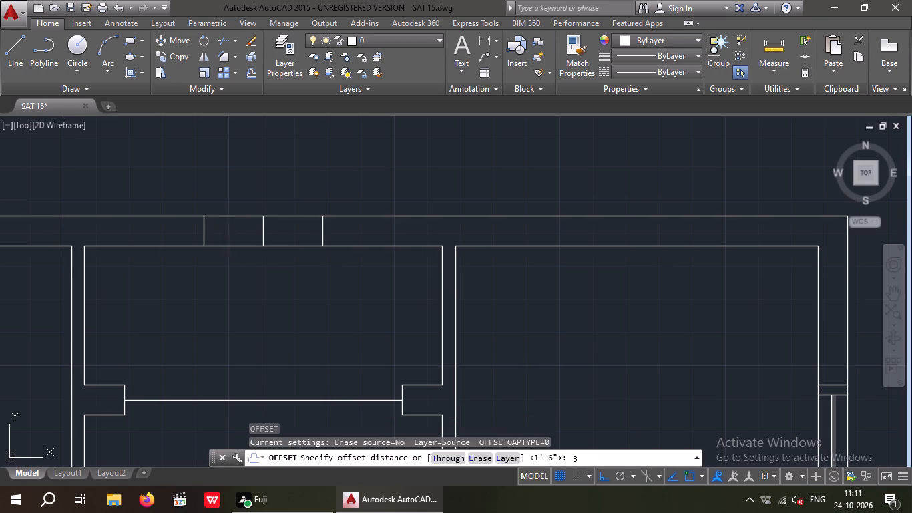
key(shift+quotedbl)
key(Return)
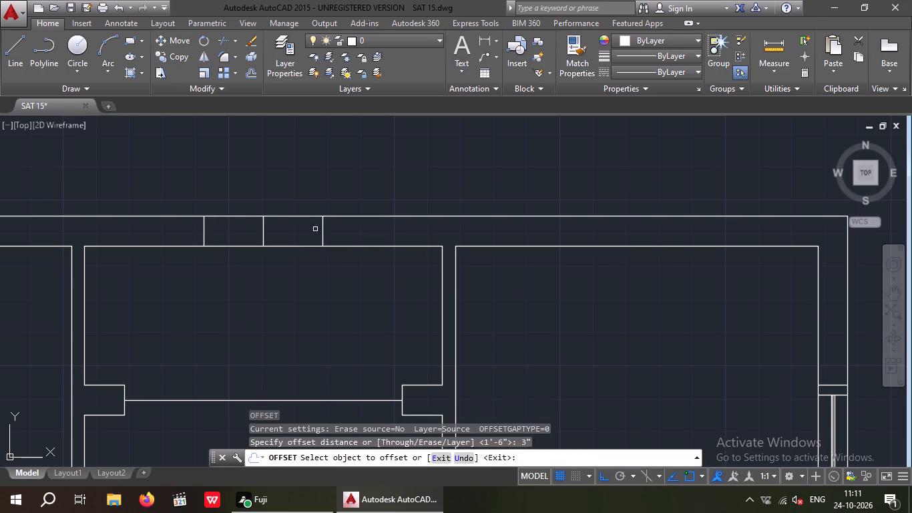
drag(321, 228, 338, 226)
drag(346, 222, 325, 236)
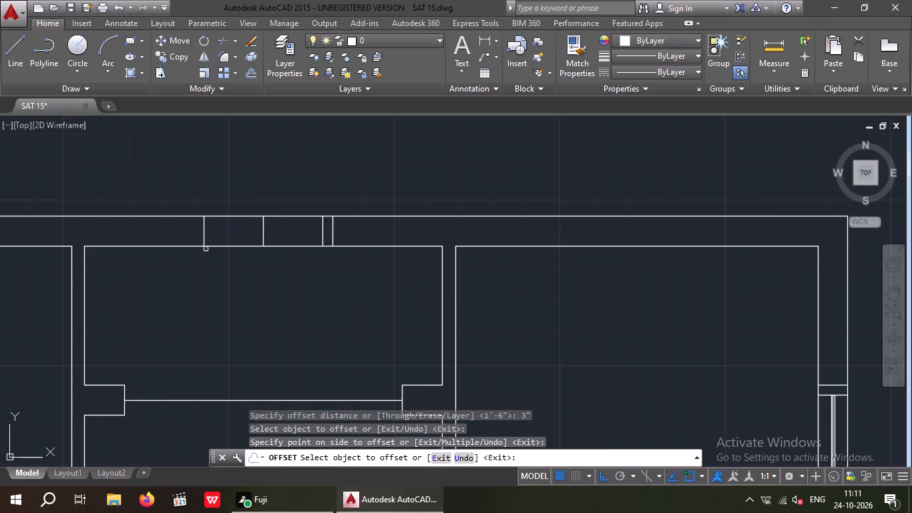
drag(202, 235, 188, 240)
click(170, 244)
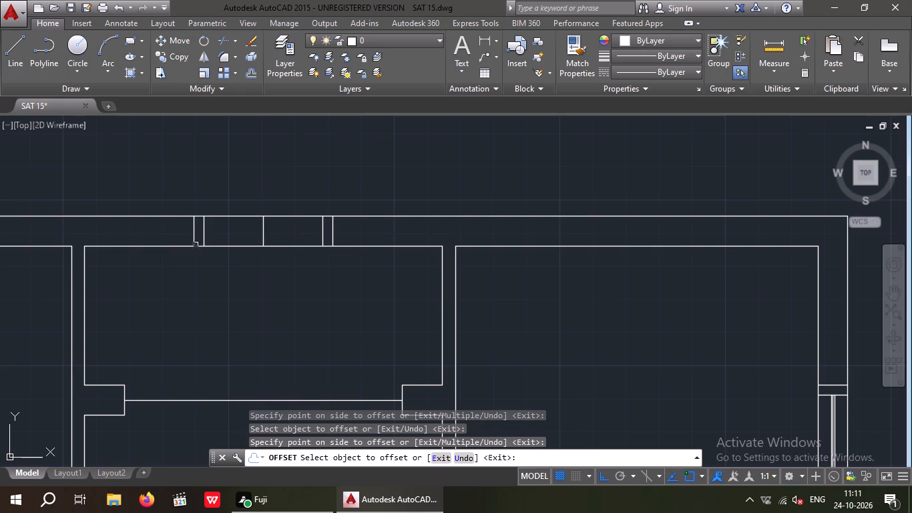
Delete the middle cross line of the window opening in the north outer wall.
key(Escape)
key(Escape)
scroll(255, 229, up, 3)
drag(314, 218, 234, 273)
click(231, 272)
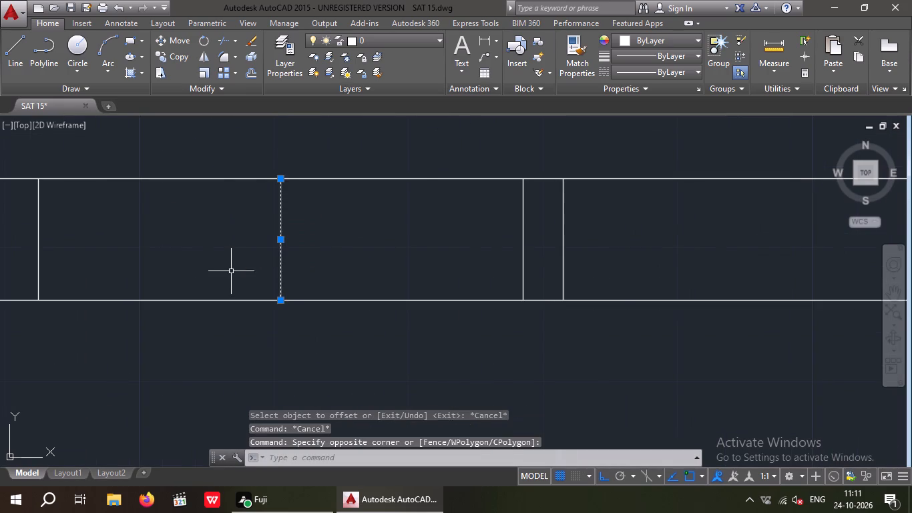
key(Delete)
scroll(233, 260, down, 3)
key(Escape)
key(Escape)
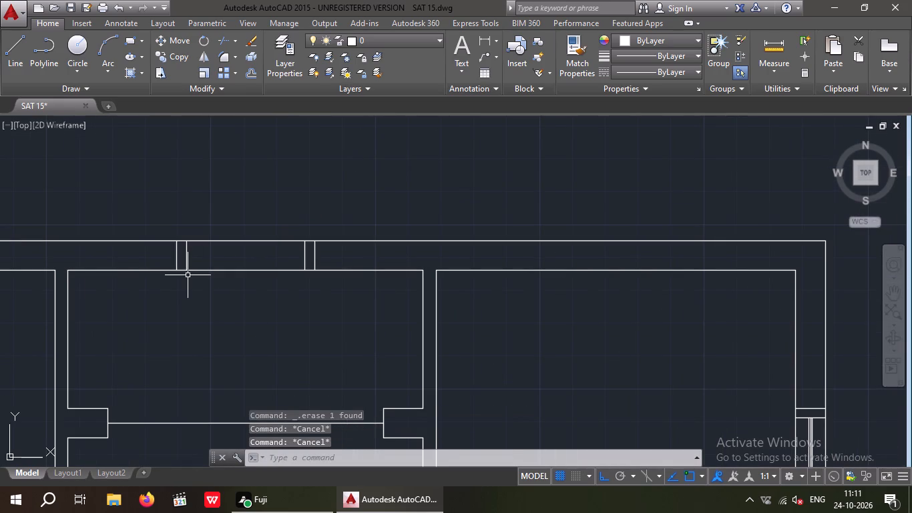
Draw a line across the north wall opening between the midpoints of its two inner jamb lines.
key(l)
key(Return)
scroll(185, 259, up, 3)
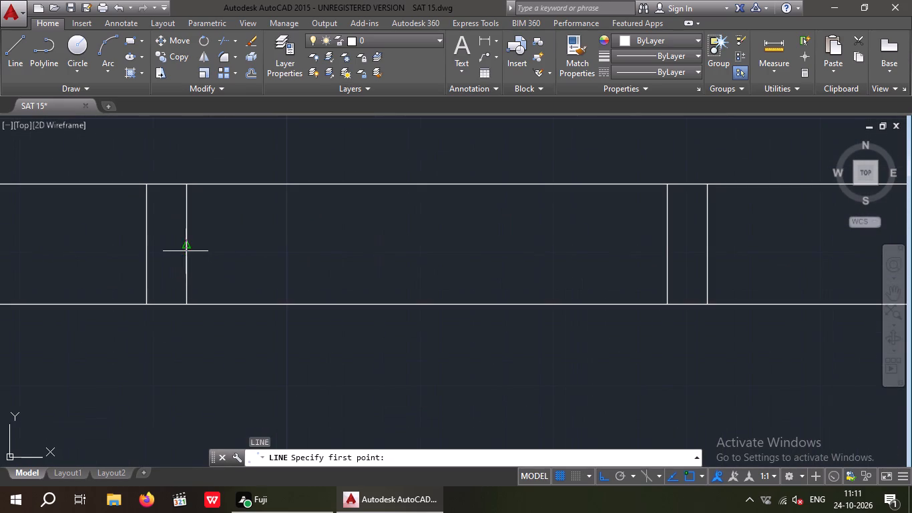
click(188, 246)
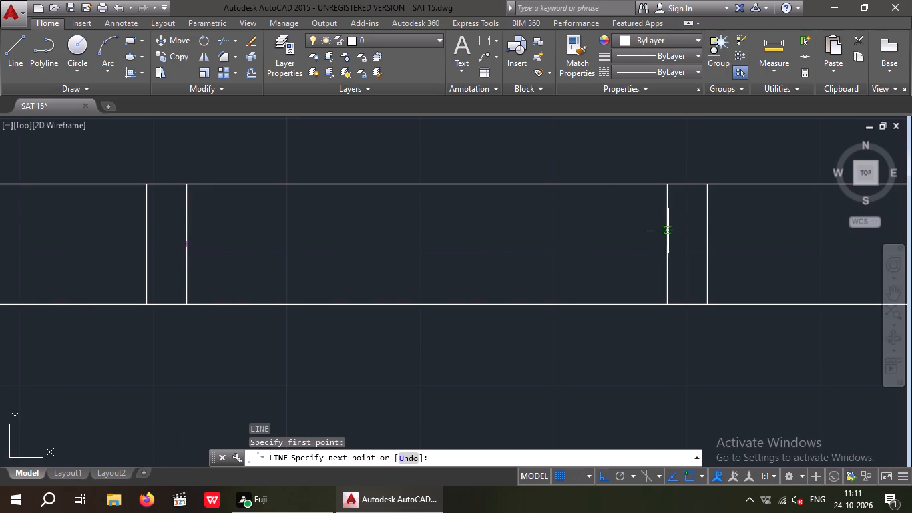
drag(670, 243, 660, 246)
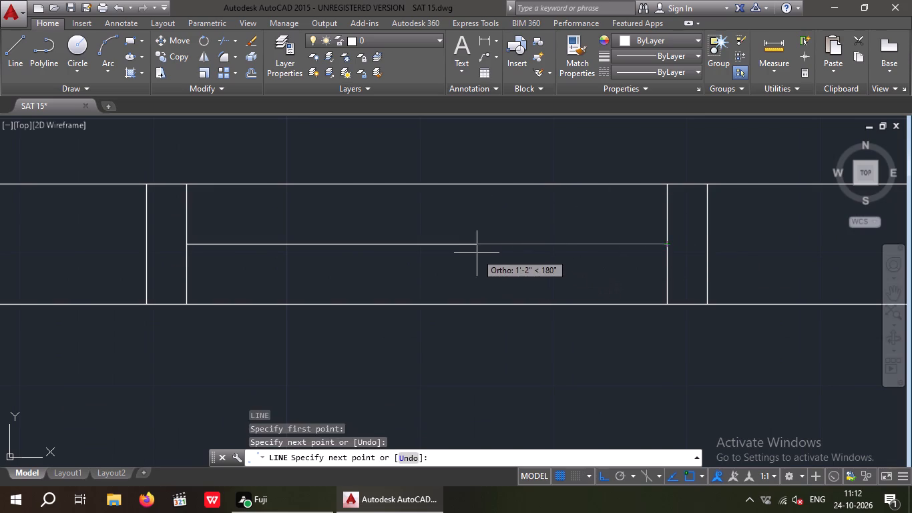
key(Escape)
key(Escape)
key(Escape)
key(Escape)
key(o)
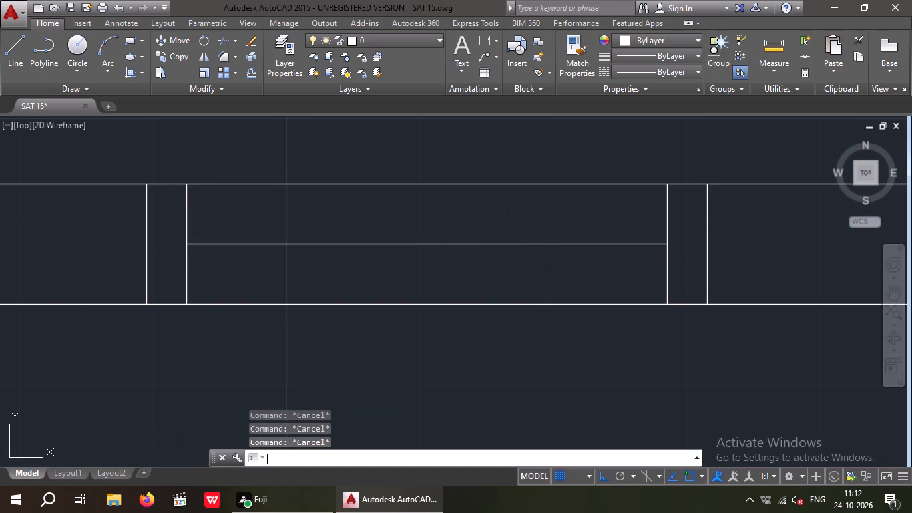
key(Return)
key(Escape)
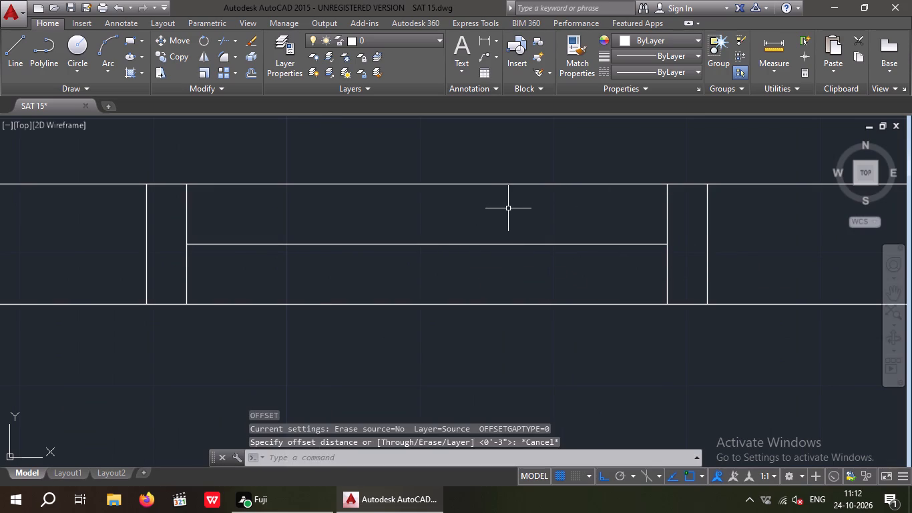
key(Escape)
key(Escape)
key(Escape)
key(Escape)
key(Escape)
Offset the centre line of the north wall window by 1/2" to both its north and south sides.
key(o)
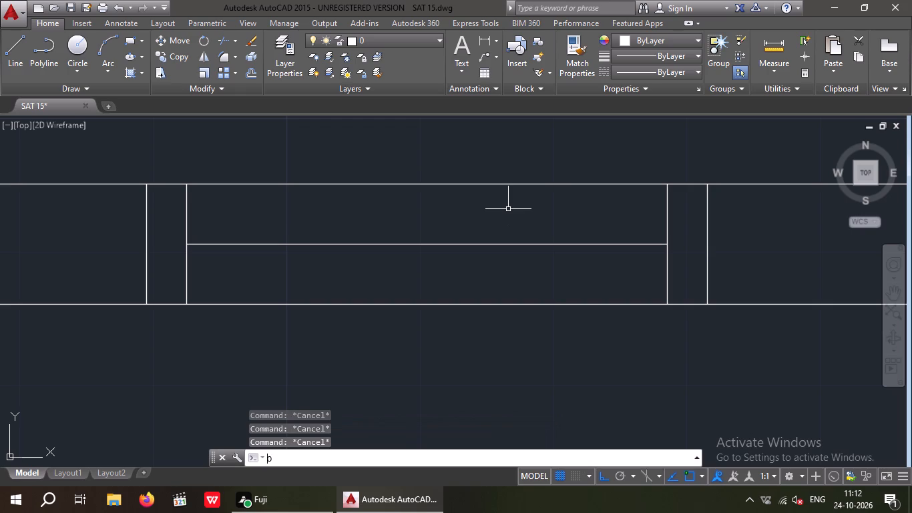
key(Return)
key(1)
text(/2)
key(shift+quotedbl)
key(Return)
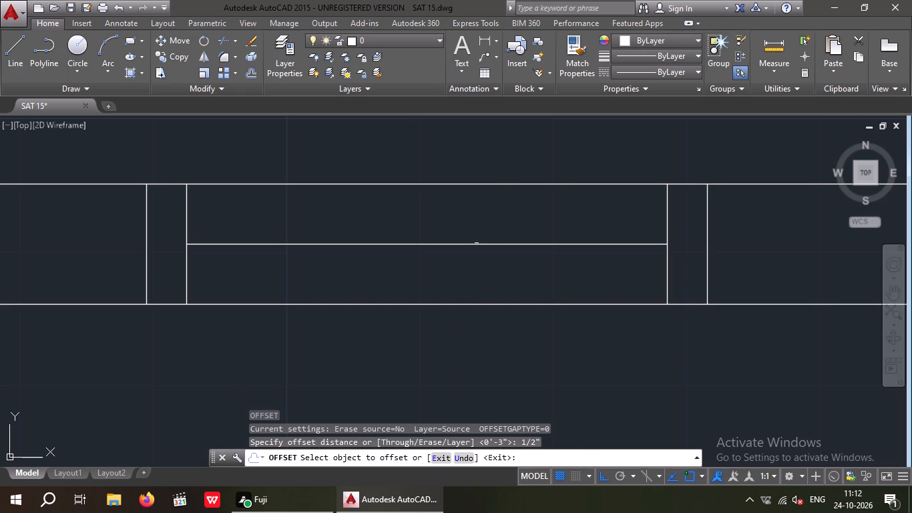
click(477, 245)
click(473, 214)
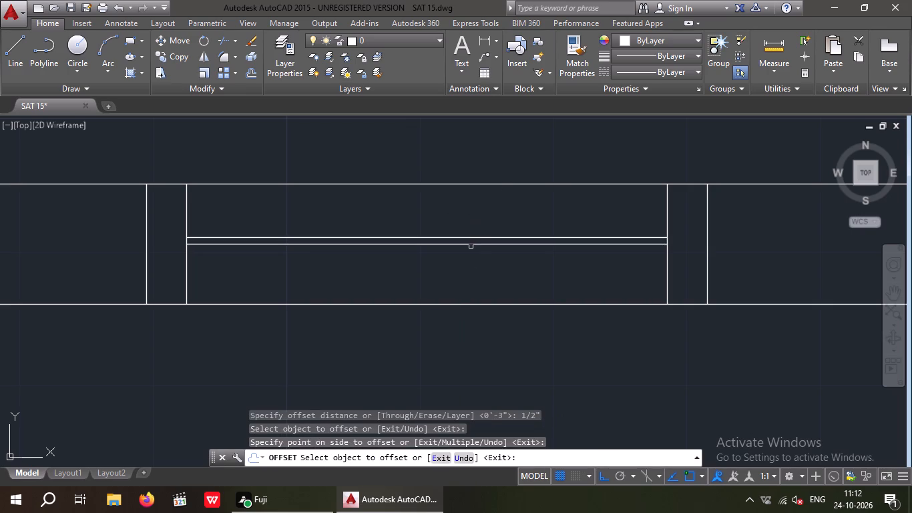
click(471, 245)
click(471, 263)
scroll(486, 202, down, 2)
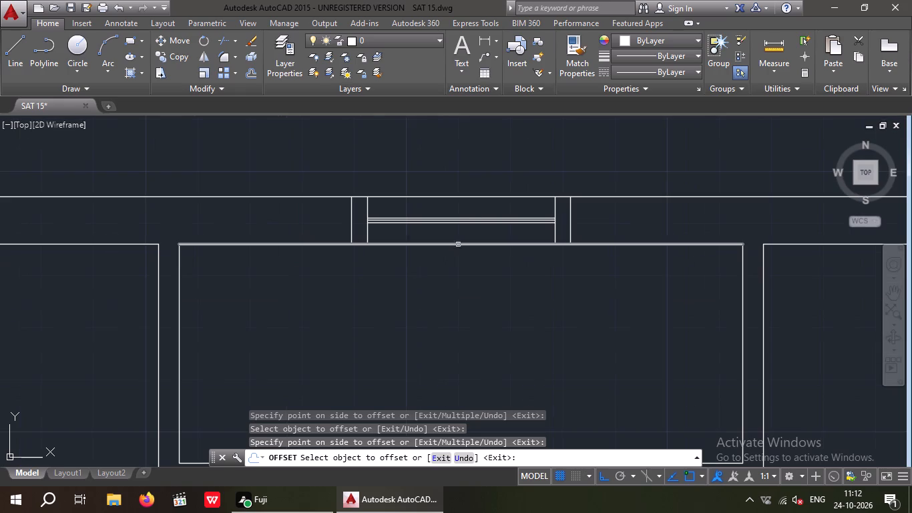
key(Escape)
key(Escape)
Draw a vertical cross line through the south outer wall from the midpoint of the central bay's inner wall face to the outer face.
scroll(427, 271, down, 3)
middle_drag(425, 289, 462, 196)
scroll(463, 188, down, 1)
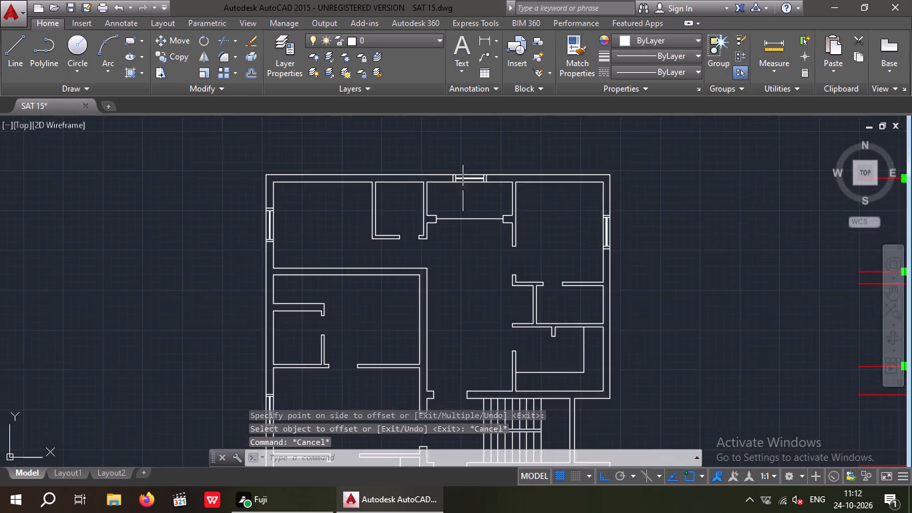
scroll(463, 188, down, 2)
middle_drag(457, 218, 435, 158)
scroll(447, 333, up, 4)
middle_drag(429, 326, 424, 255)
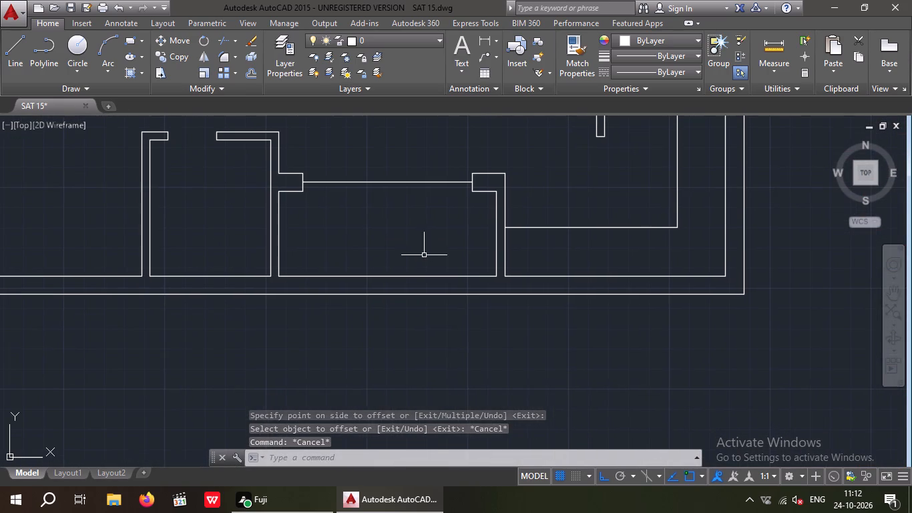
key(Escape)
key(Escape)
key(l)
key(Return)
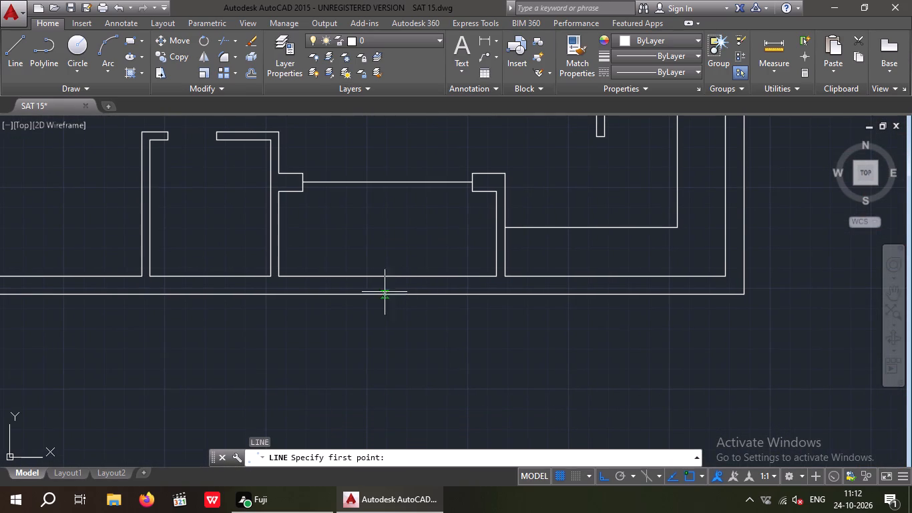
drag(389, 275, 389, 290)
click(389, 299)
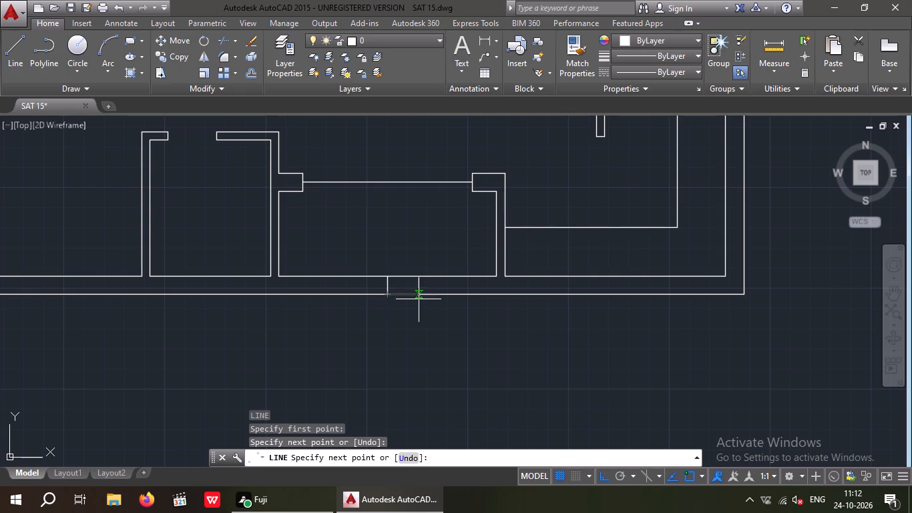
key(Escape)
key(Escape)
key(Escape)
Offset the cross line in the south outer wall by 1'6" to both its east and west sides.
key(o)
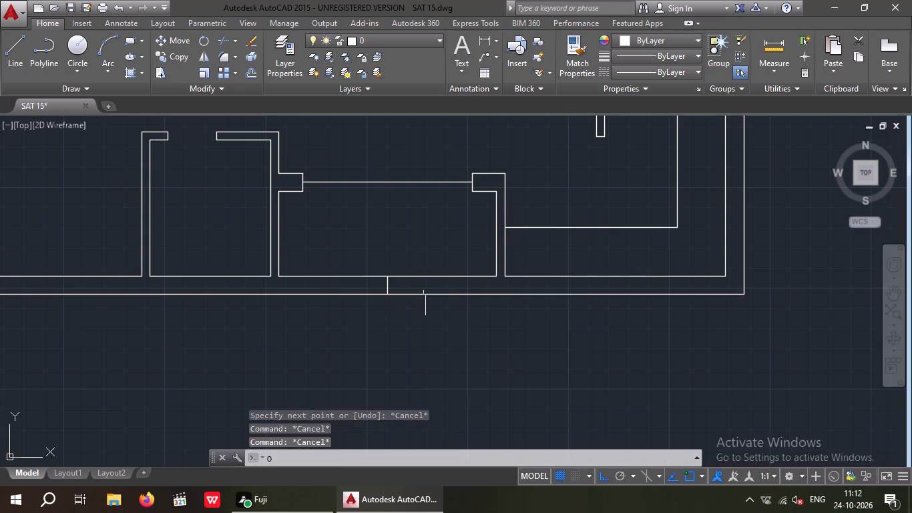
key(Return)
key(1)
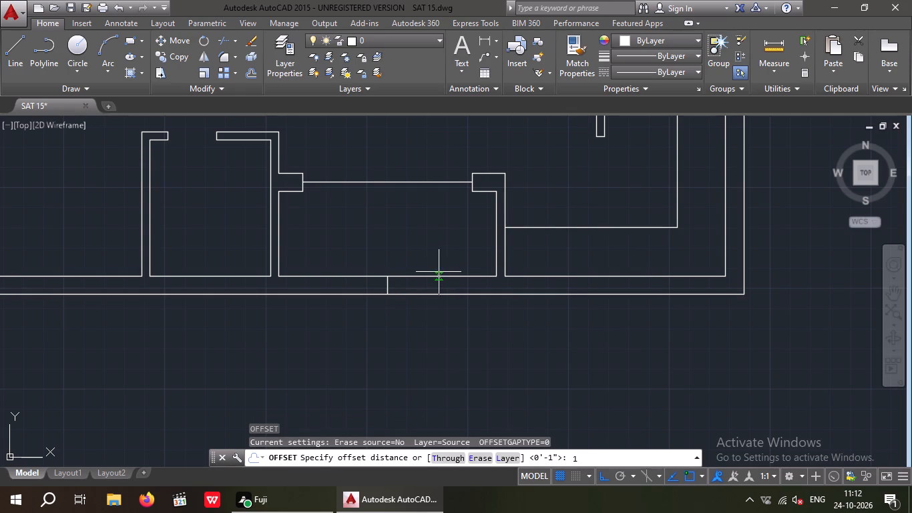
key(apostrophe)
key(6)
key(shift+quotedbl)
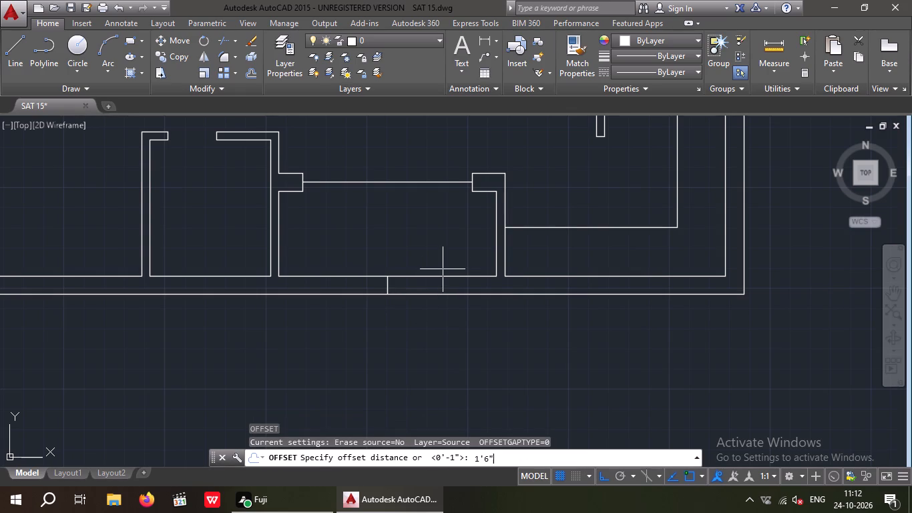
key(Return)
scroll(389, 289, up, 2)
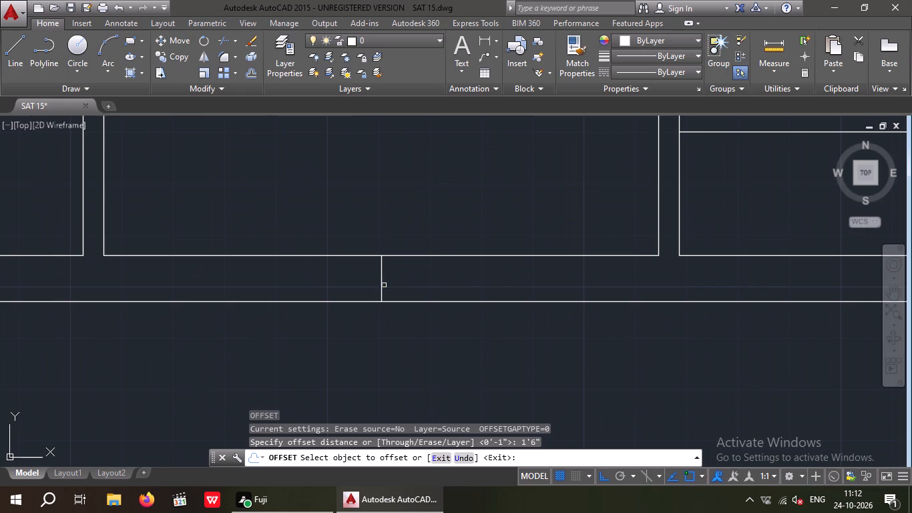
click(382, 283)
drag(423, 273, 407, 281)
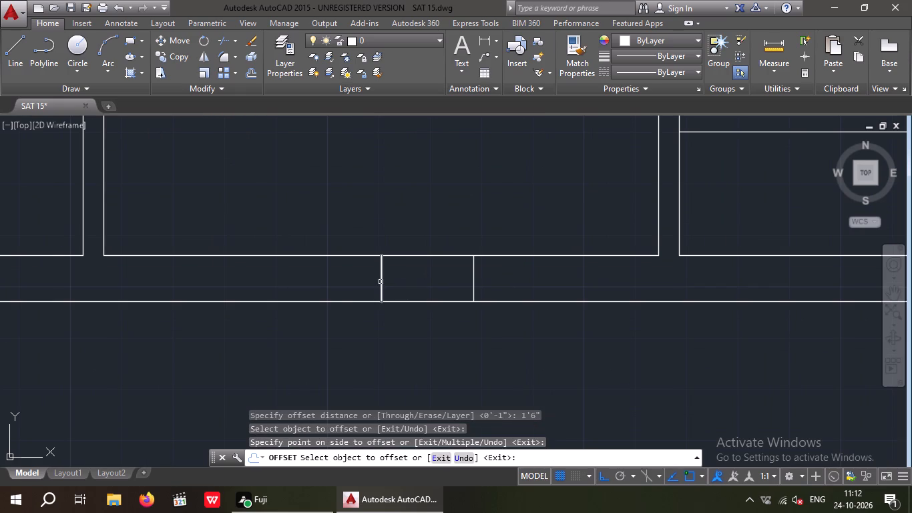
drag(381, 281, 303, 301)
click(272, 298)
key(Escape)
key(Escape)
key(Escape)
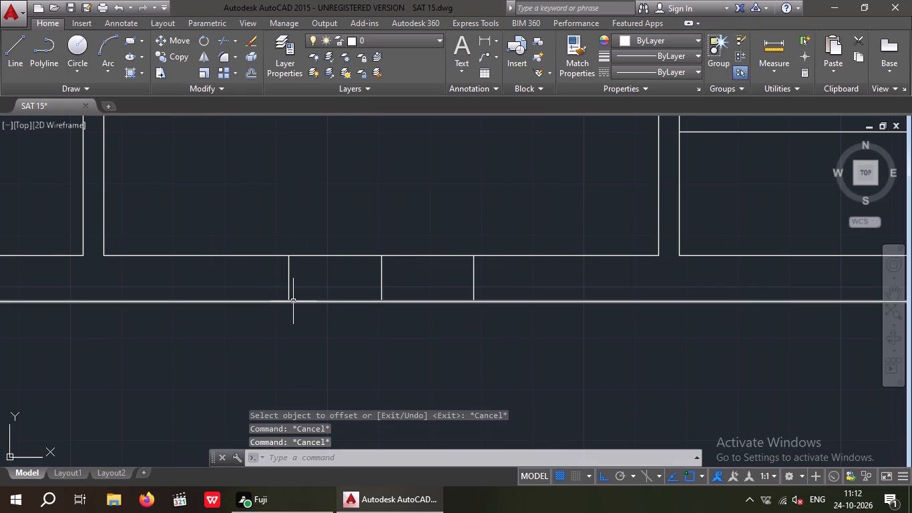
Offset the two outer cross lines in the south outer wall by 3", each away from the middle cross line.
key(o)
key(Return)
key(3)
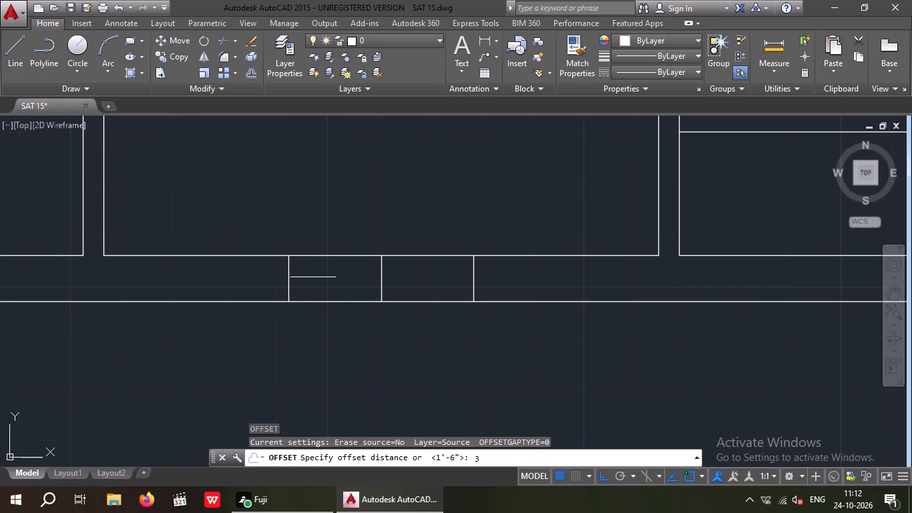
key(shift+quotedbl)
key(Return)
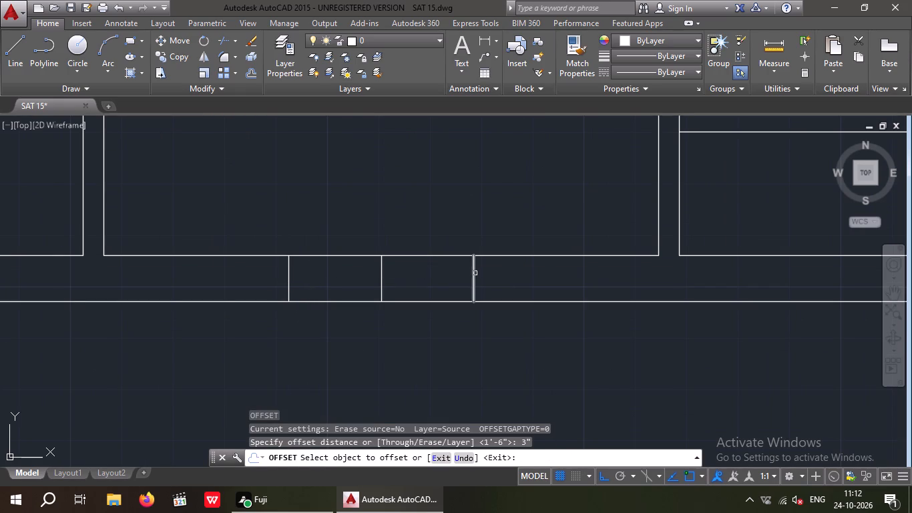
click(474, 273)
drag(500, 270, 494, 273)
drag(288, 282, 275, 287)
click(261, 292)
key(Escape)
key(Escape)
Delete the middle cross line of the window opening in the south outer wall.
scroll(390, 273, up, 1)
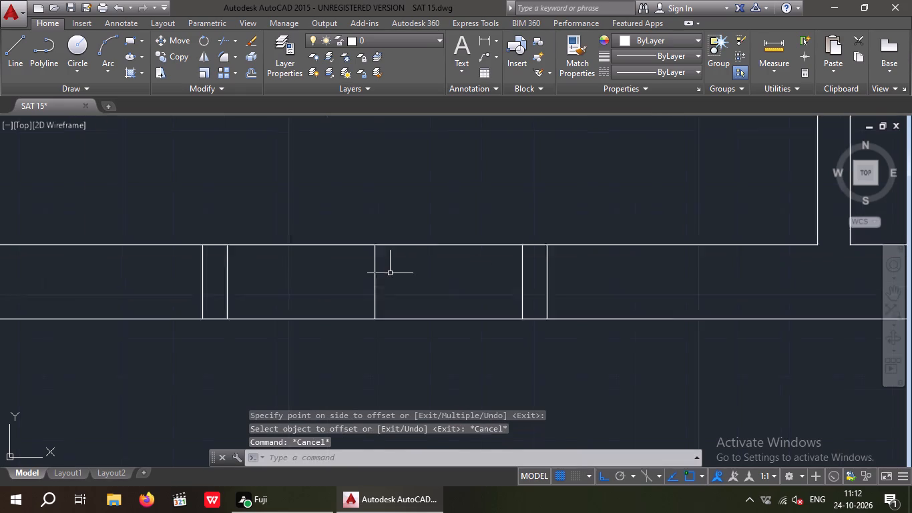
scroll(390, 273, up, 1)
drag(393, 262, 299, 311)
click(302, 308)
key(Delete)
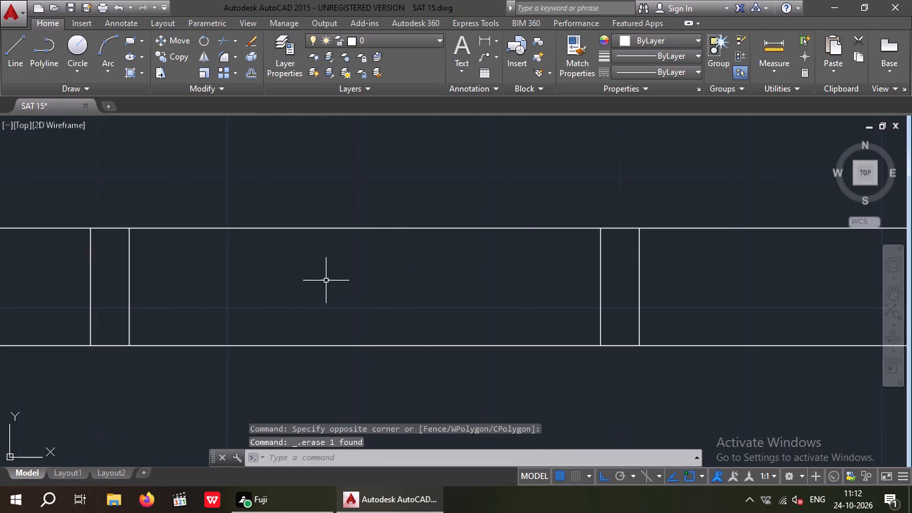
scroll(326, 281, down, 2)
key(Escape)
key(Escape)
Draw a line across the south wall opening between the midpoints of its two inner jamb lines.
key(l)
key(Return)
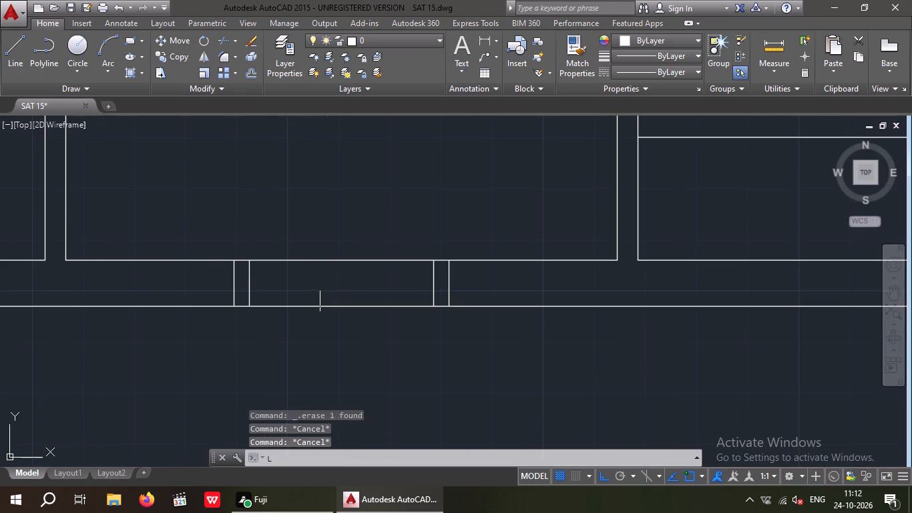
click(251, 281)
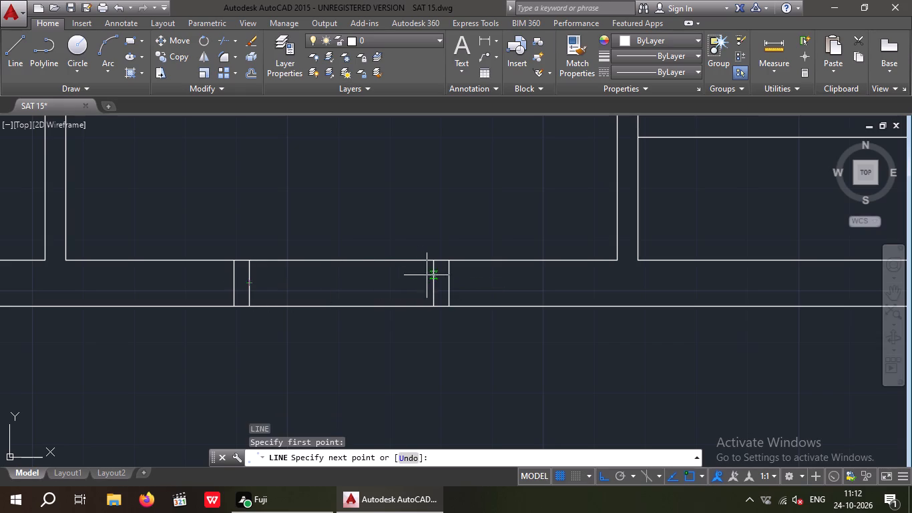
click(431, 284)
key(Escape)
key(Escape)
key(Escape)
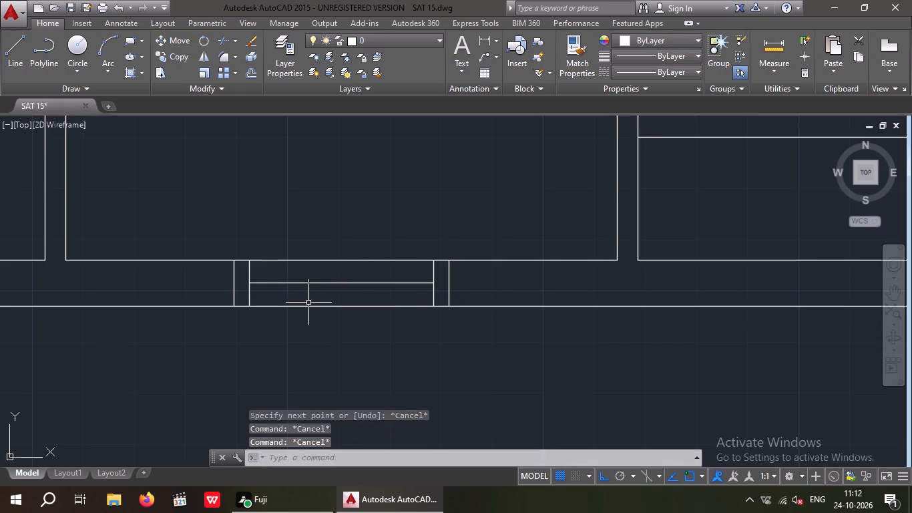
Offset the centre line of the south wall window by 1/2" to both its north and south sides.
key(o)
key(Return)
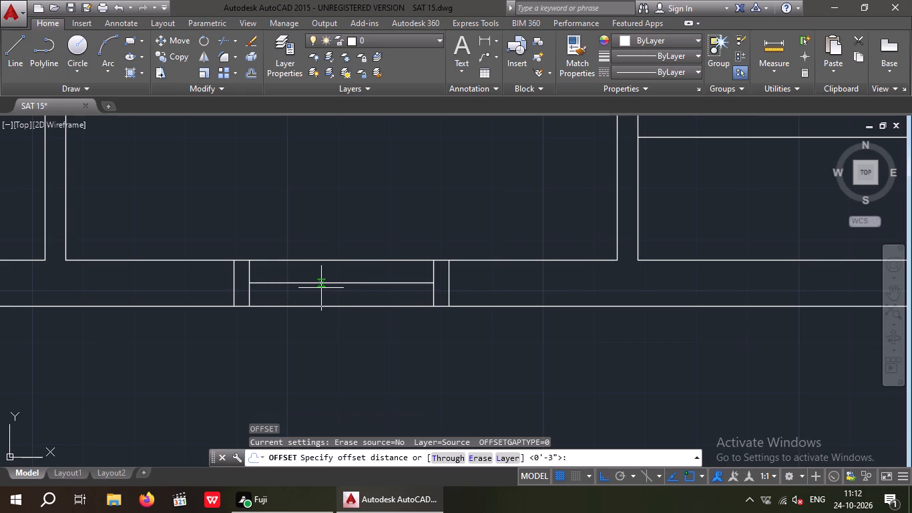
key(1)
key(slash)
key(slash)
key(2)
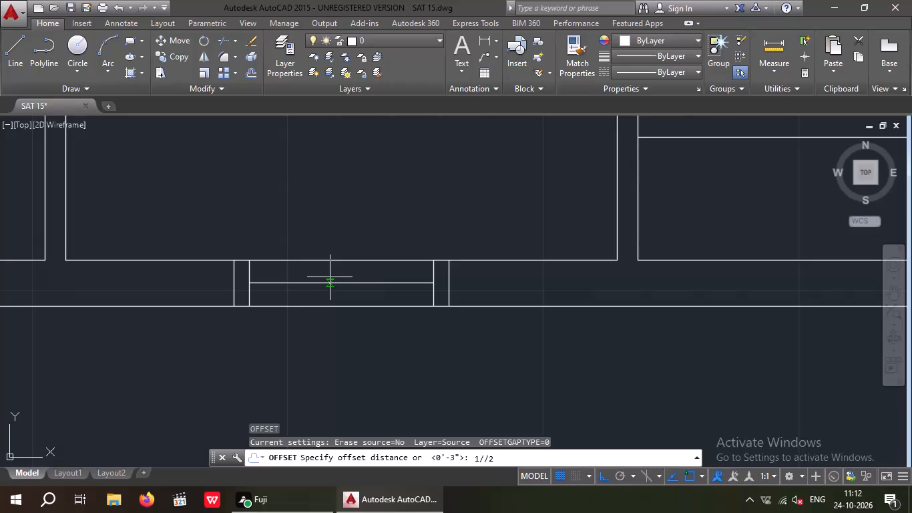
key(BackSpace)
key(BackSpace)
key(2)
key(shift+quotedbl)
key(Return)
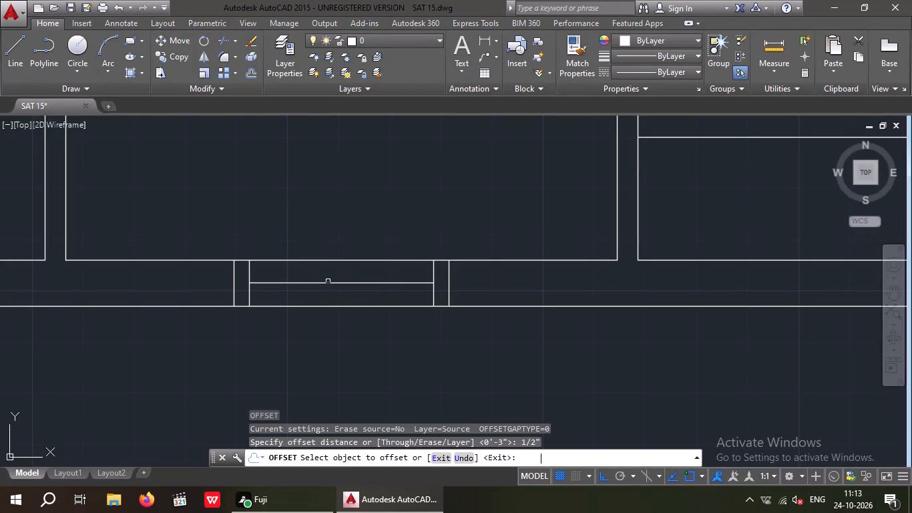
click(329, 284)
click(329, 274)
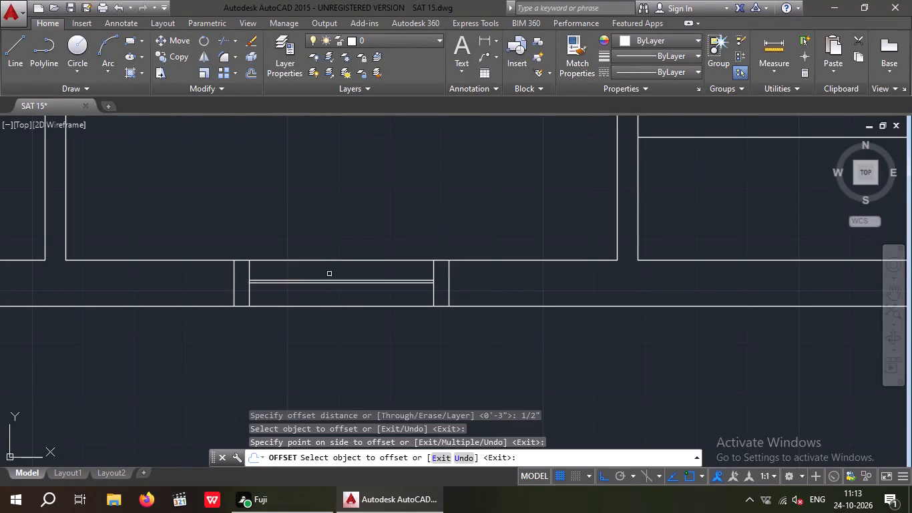
scroll(324, 289, up, 2)
click(328, 274)
click(330, 298)
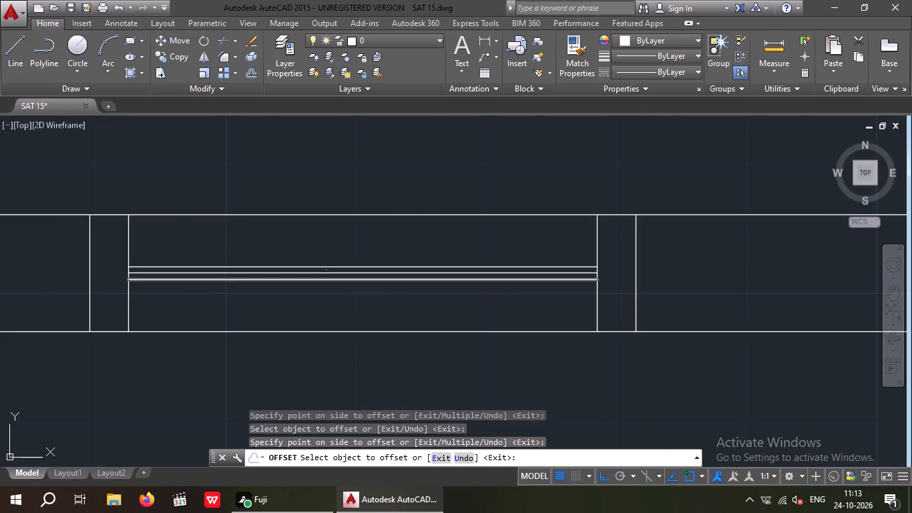
scroll(333, 248, down, 3)
key(Escape)
key(Escape)
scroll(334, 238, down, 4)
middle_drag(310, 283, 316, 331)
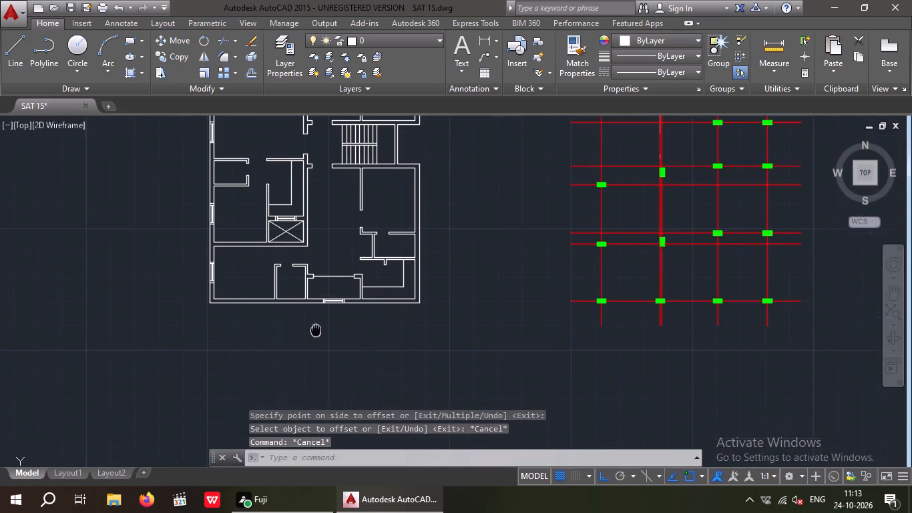
Draw a line across the east outer wall from the inner face's midpoint in the room just north of the staircase.
middle_drag(316, 331, 317, 333)
middle_drag(364, 196, 312, 312)
scroll(308, 304, down, 1)
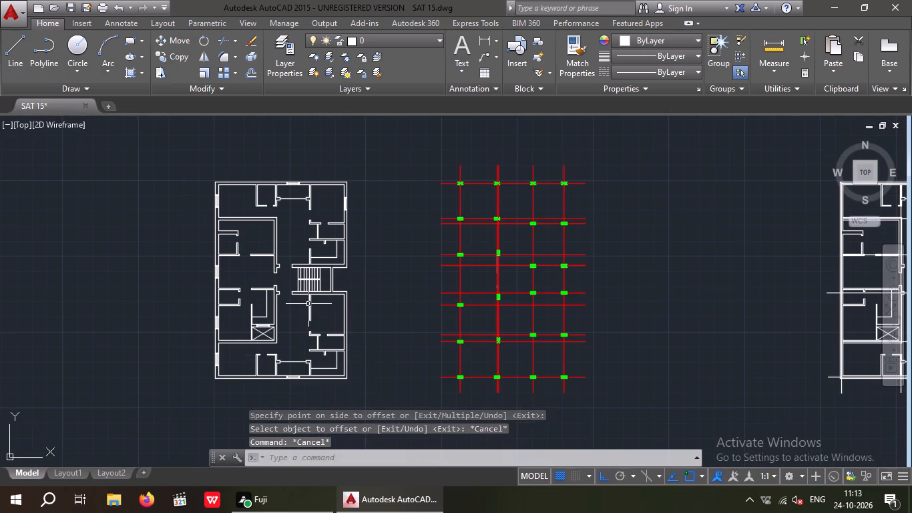
middle_drag(225, 311, 187, 312)
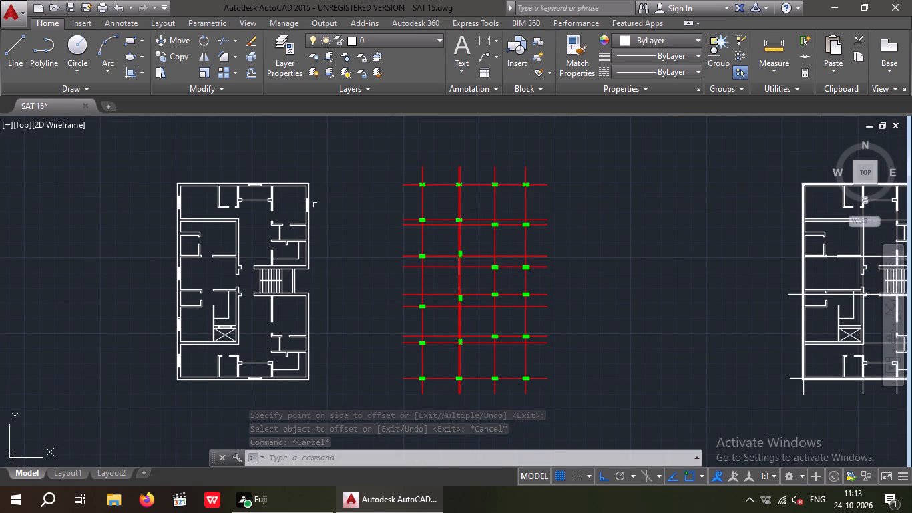
scroll(307, 206, up, 2)
middle_drag(359, 220, 367, 219)
middle_drag(354, 252, 371, 162)
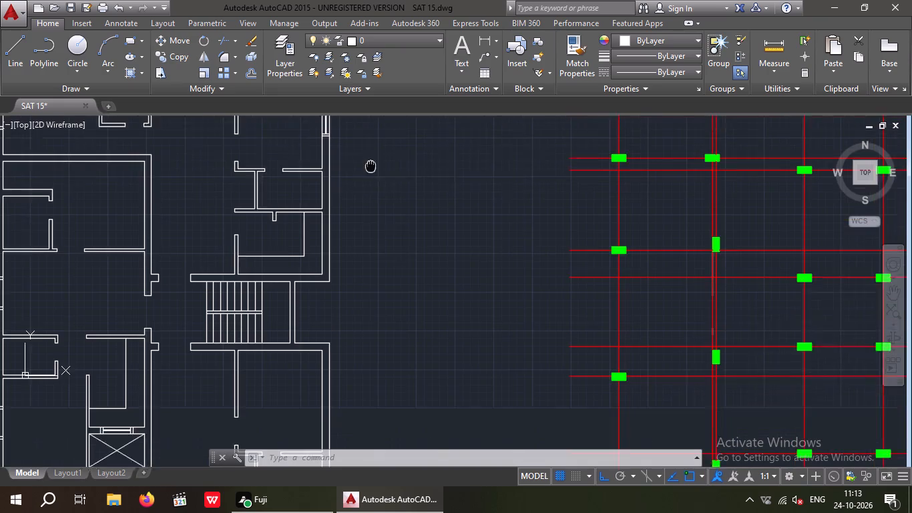
middle_drag(371, 162, 372, 158)
middle_drag(377, 223, 349, 298)
middle_drag(347, 254, 352, 163)
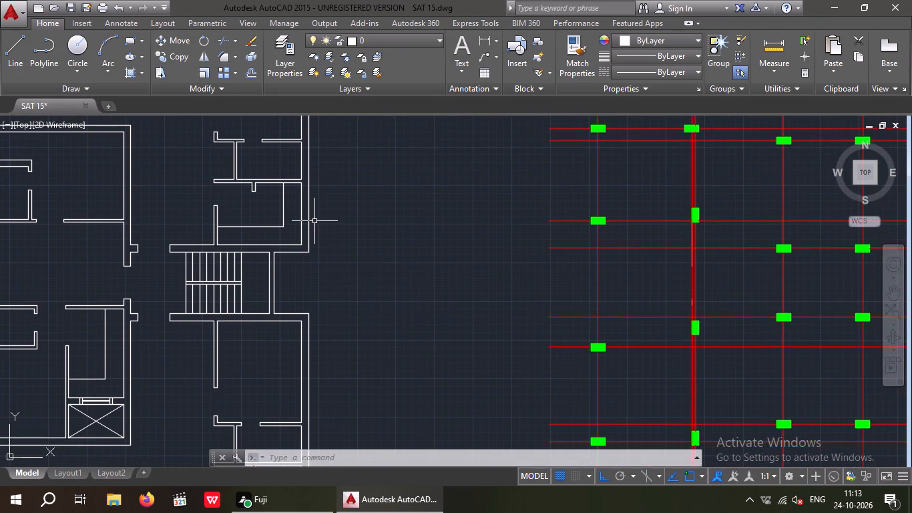
scroll(296, 224, down, 2)
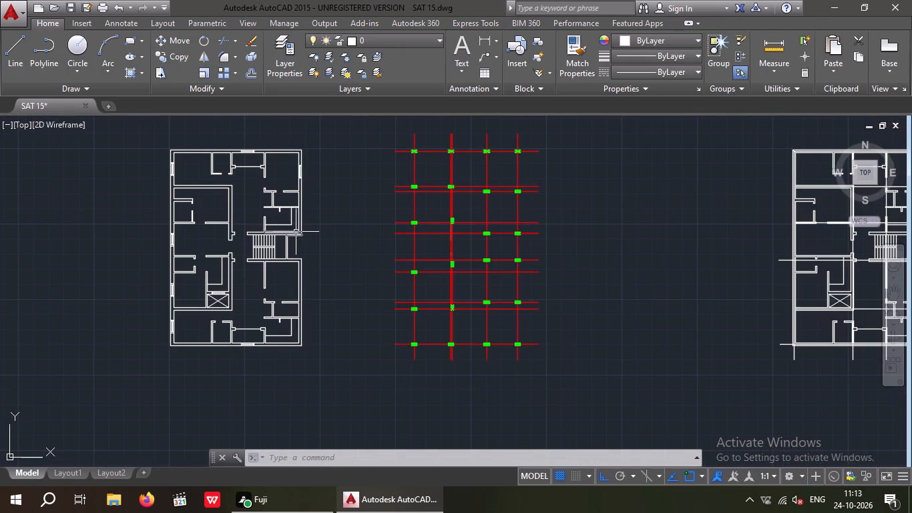
scroll(297, 230, up, 2)
key(l)
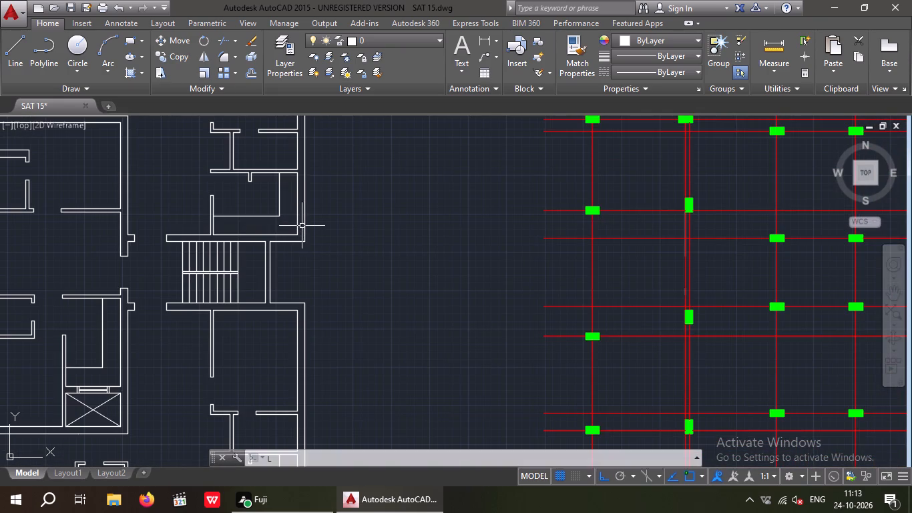
key(space)
scroll(292, 198, up, 2)
drag(302, 211, 310, 210)
click(320, 210)
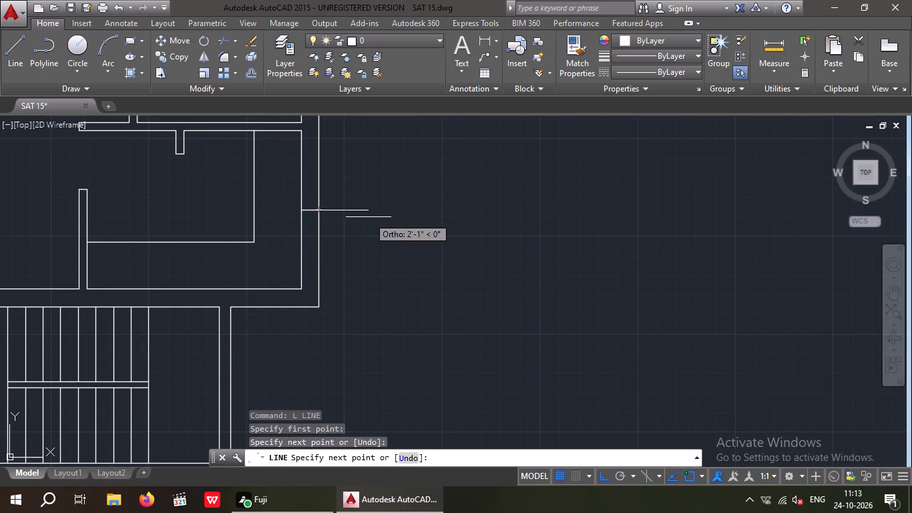
key(space)
scroll(326, 222, down, 3)
middle_drag(326, 333, 326, 314)
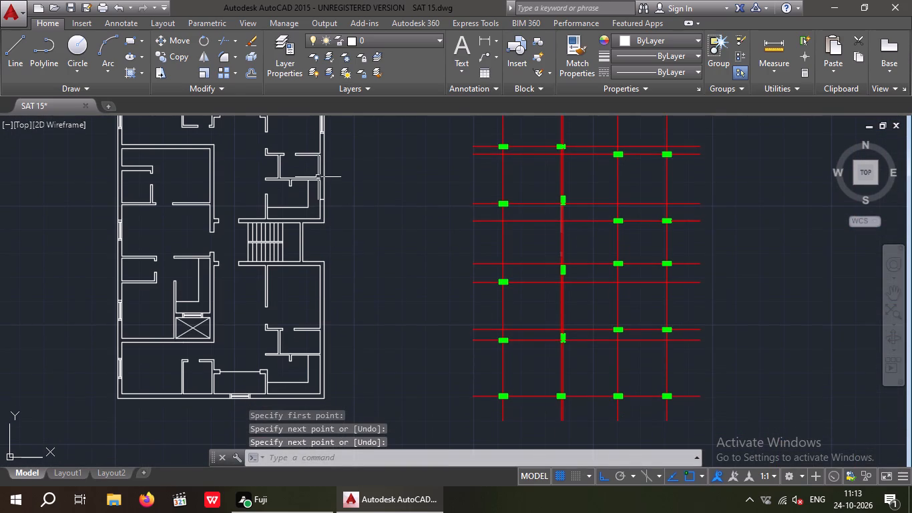
scroll(322, 190, up, 5)
key(Escape)
key(Escape)
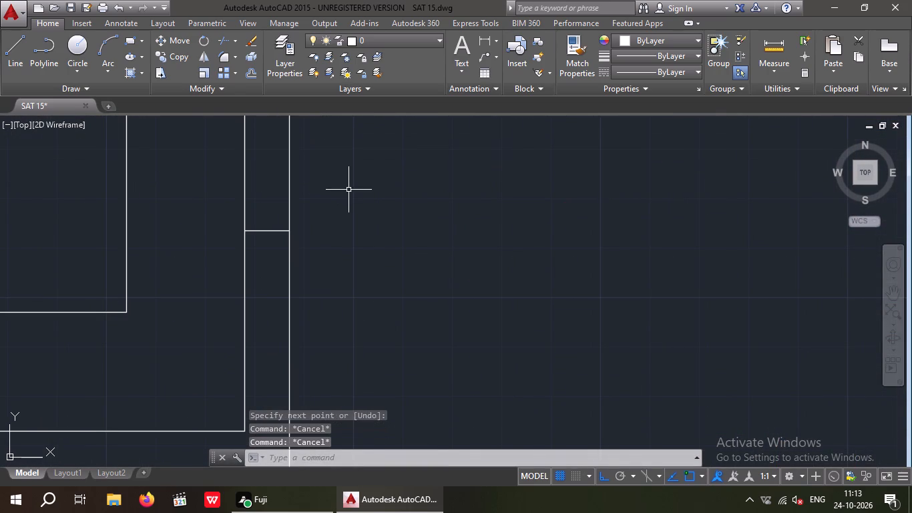
Offset the cross line in the east wall north of the staircase by 1'6" to both its north and south sides.
key(o)
key(Return)
key(1)
key(apostrophe)
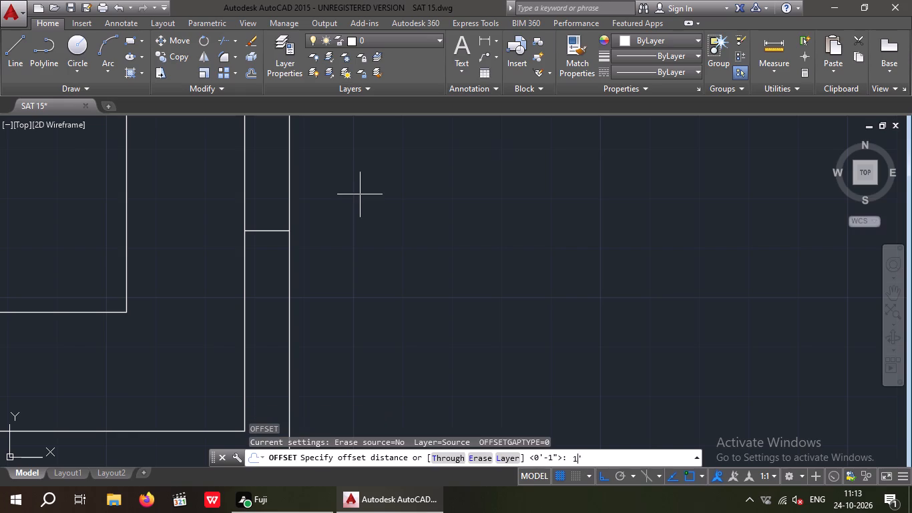
key(6)
key(shift+quotedbl)
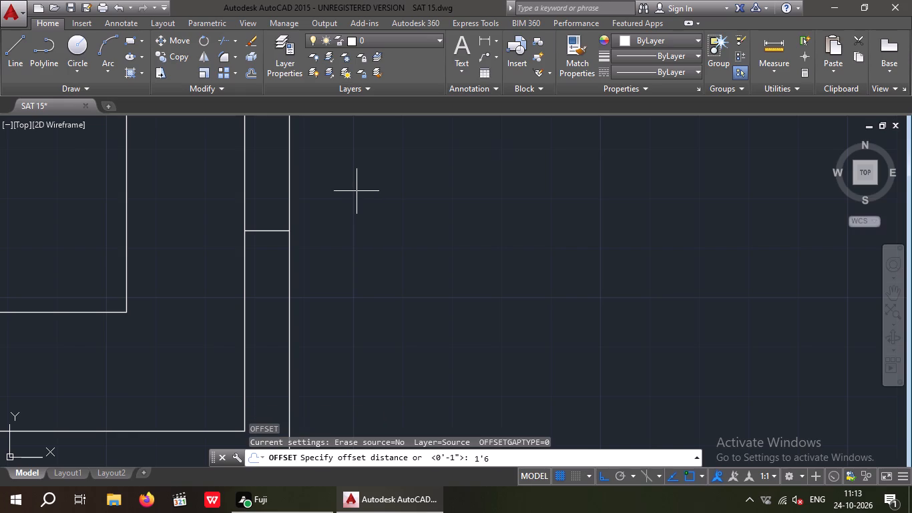
key(Return)
scroll(266, 226, down, 2)
drag(268, 226, 268, 226)
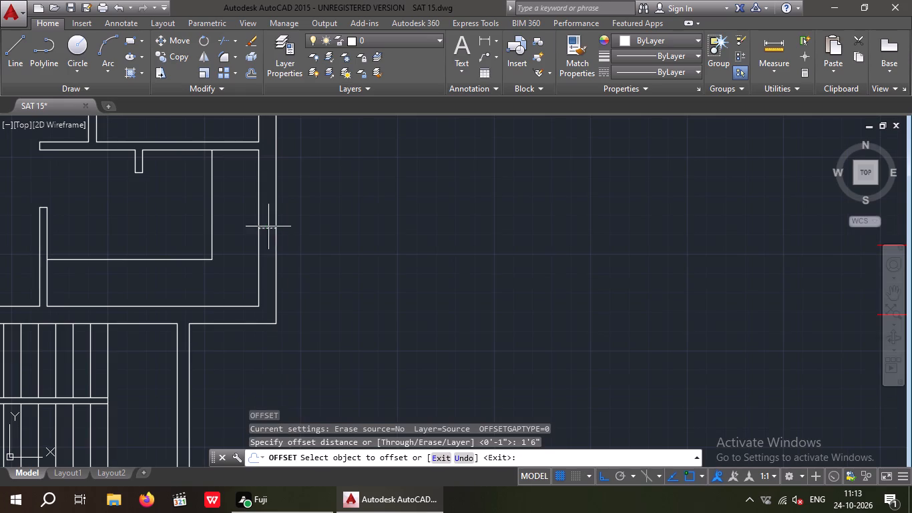
drag(268, 226, 272, 203)
click(277, 177)
scroll(265, 231, up, 2)
drag(272, 226, 272, 240)
click(276, 266)
middle_click(272, 282)
scroll(272, 286, down, 1)
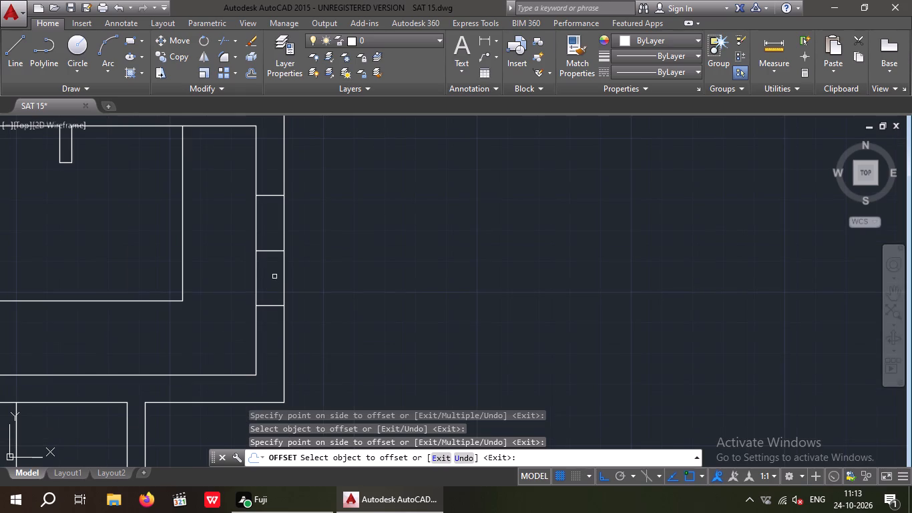
key(Escape)
key(Escape)
Offset the two outer cross lines in this east wall section by 3", each away from the middle cross line.
key(o)
key(Return)
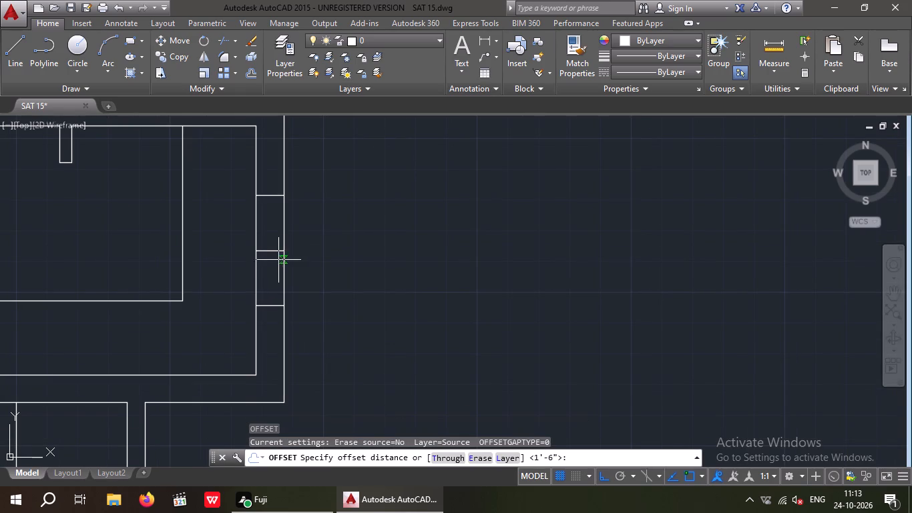
key(3)
key(shift+quotedbl)
key(Return)
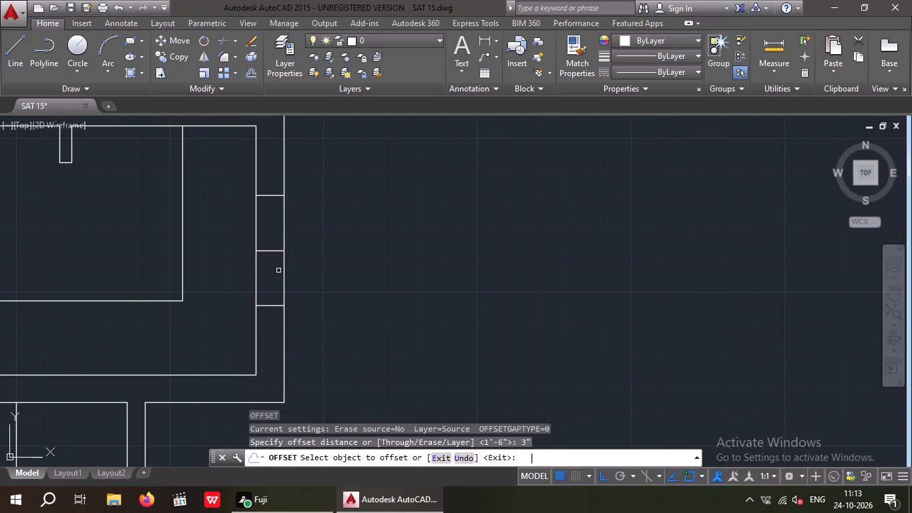
drag(272, 196, 272, 181)
click(273, 162)
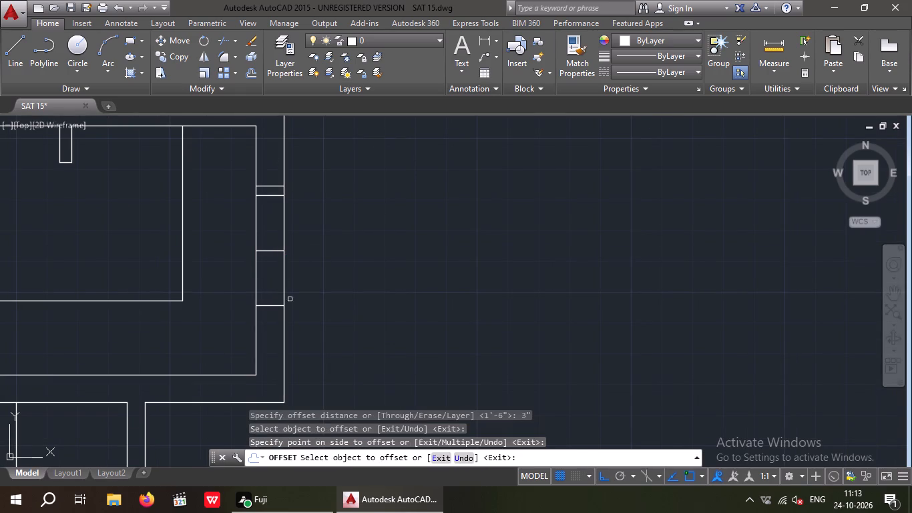
drag(266, 307, 269, 319)
click(274, 327)
key(Escape)
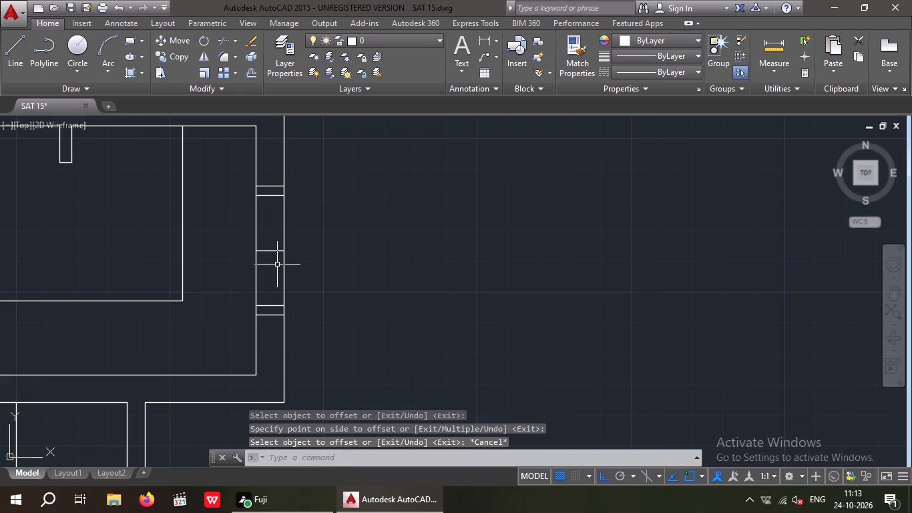
key(Escape)
Delete the middle cross line of the window opening in the east wall north of the staircase.
scroll(274, 262, up, 2)
drag(274, 264, 265, 259)
click(249, 210)
key(Delete)
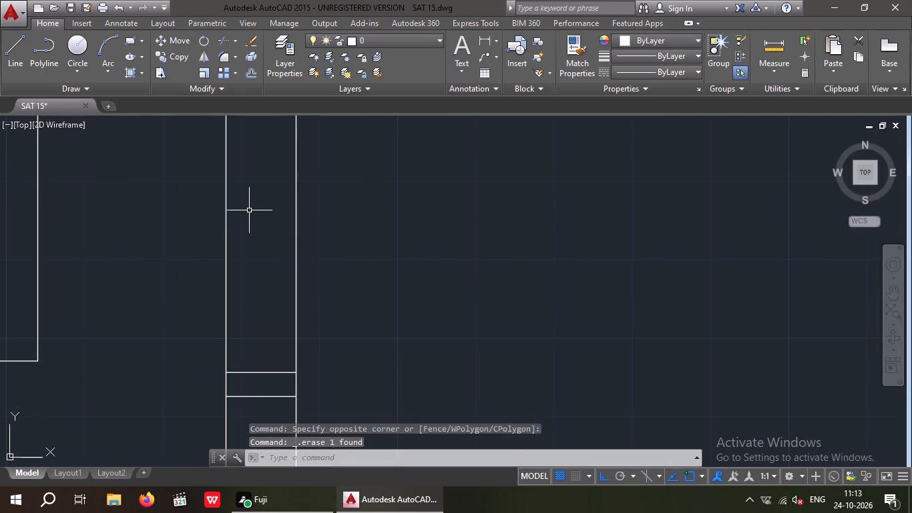
scroll(249, 210, down, 3)
key(Escape)
key(Escape)
Draw a line along the east wall opening between the midpoints of its two inner jamb lines.
key(l)
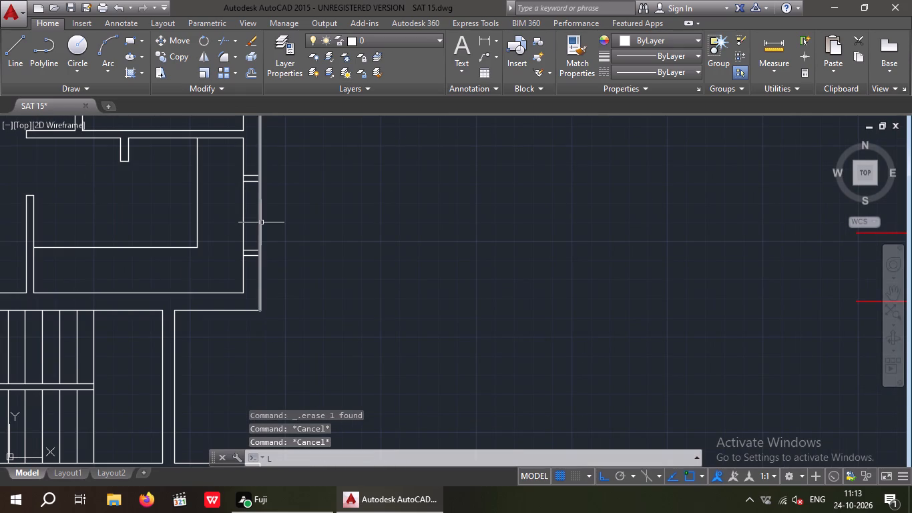
key(Return)
scroll(245, 186, up, 2)
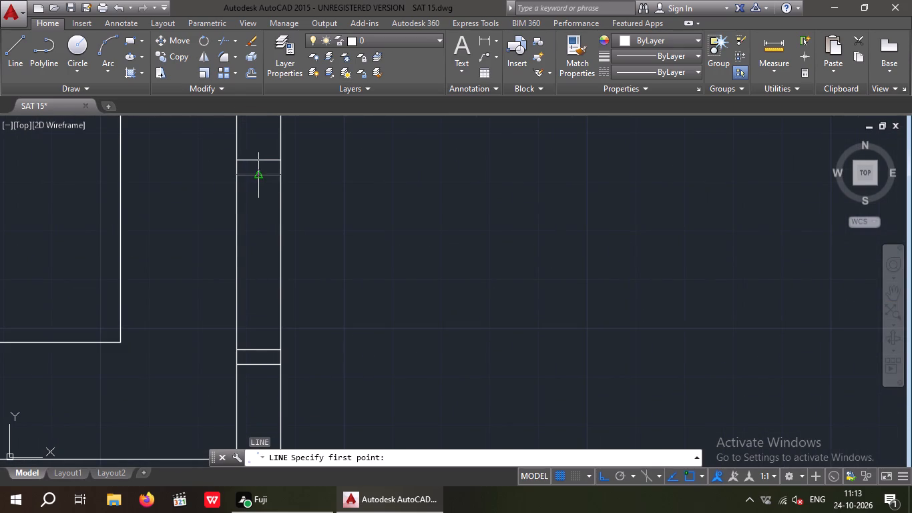
click(257, 174)
click(258, 347)
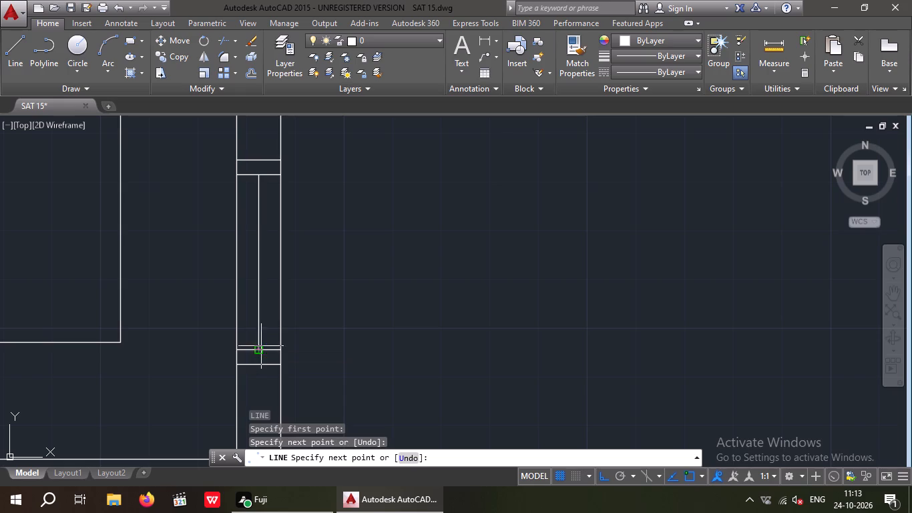
key(Escape)
key(Escape)
Offset the centre line of the east wall window north of the staircase by 1/2" to both its east and west sides.
key(o)
key(Return)
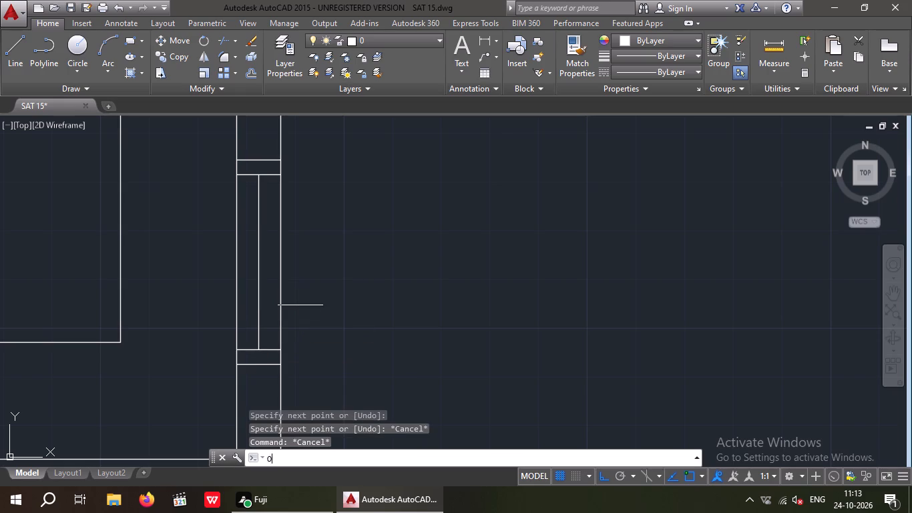
key(1)
key(slash)
key(2)
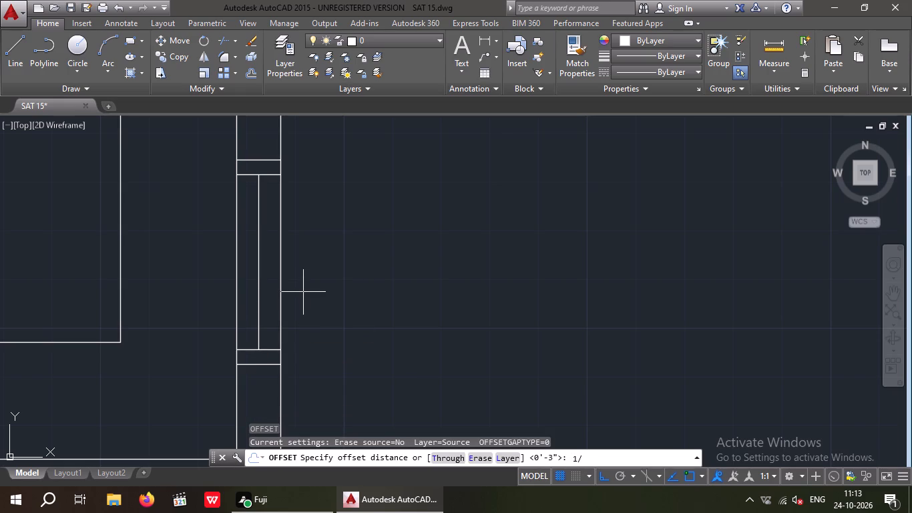
key(shift+quotedbl)
key(Return)
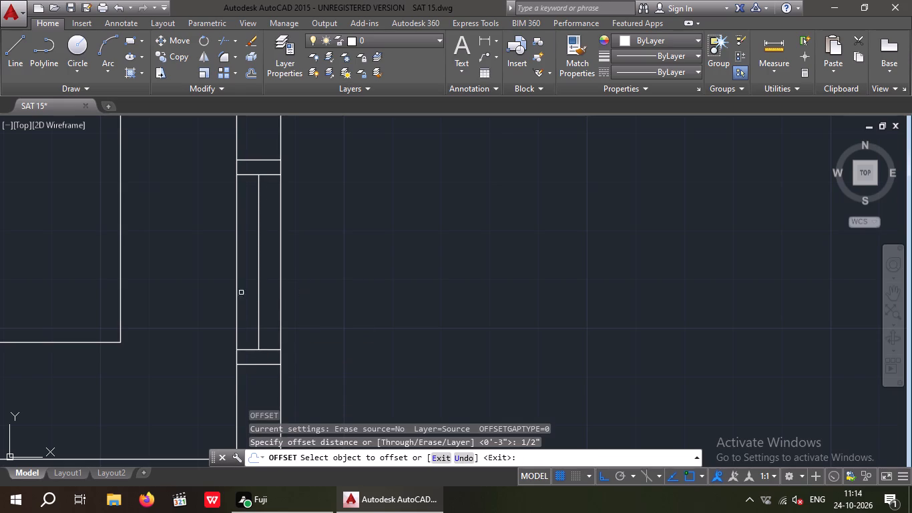
scroll(242, 292, up, 2)
scroll(281, 279, down, 1)
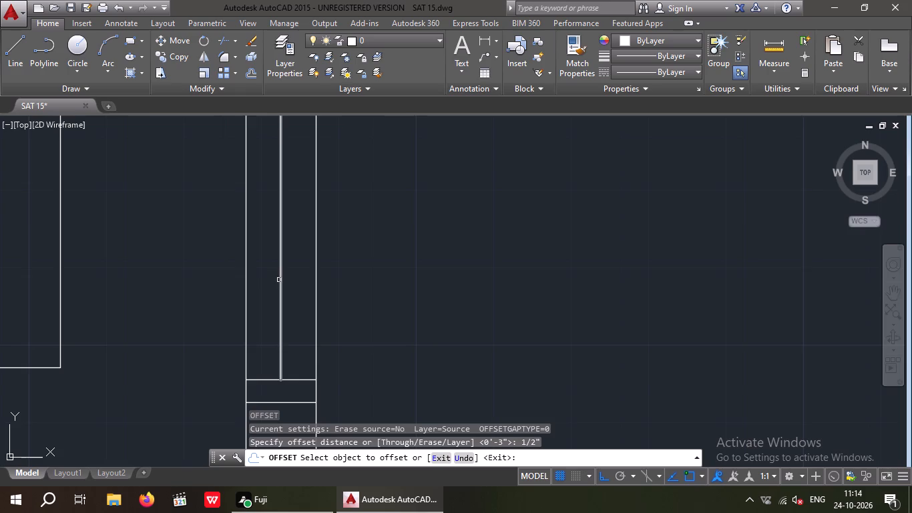
scroll(279, 280, down, 1)
click(281, 279)
click(292, 276)
scroll(281, 277, up, 3)
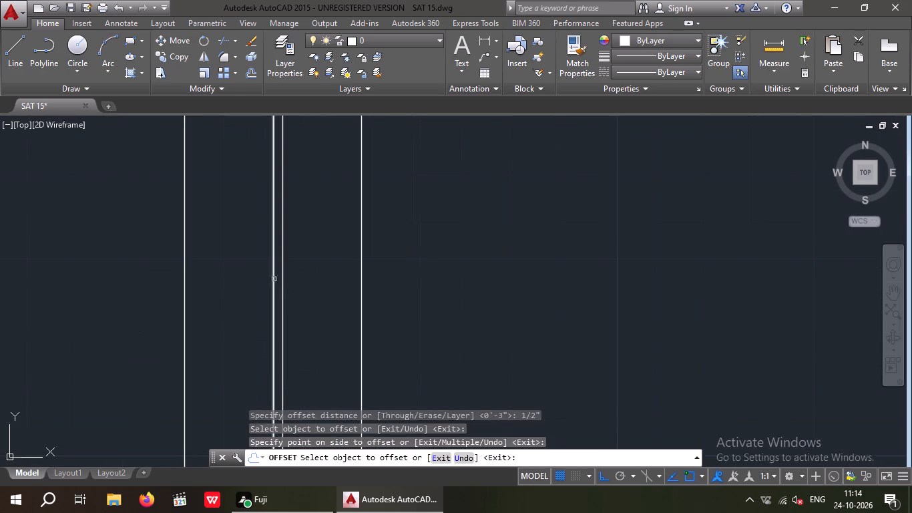
drag(272, 281, 224, 300)
drag(210, 305, 220, 303)
scroll(239, 285, down, 4)
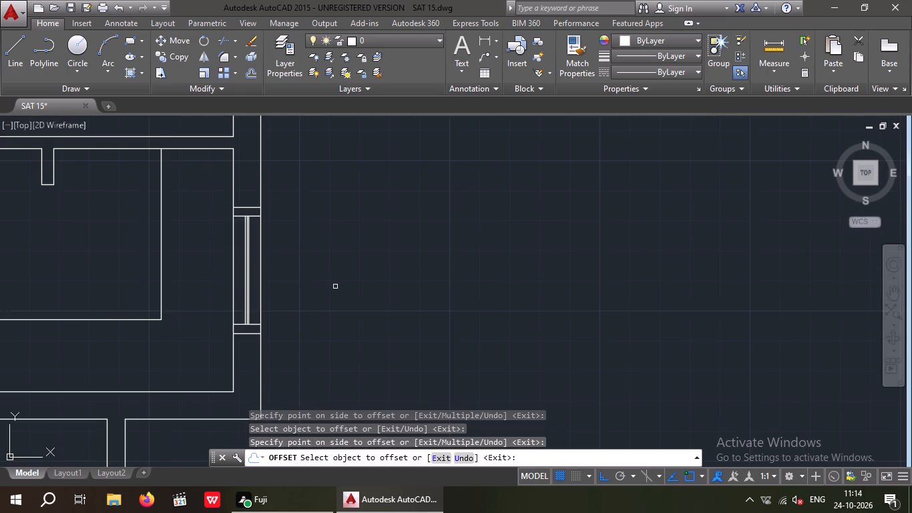
middle_drag(338, 283, 343, 258)
key(Escape)
key(Escape)
Draw a line across the east outer wall from the inner face's midpoint in the room just south of the staircase.
scroll(343, 252, down, 3)
middle_drag(342, 279, 343, 277)
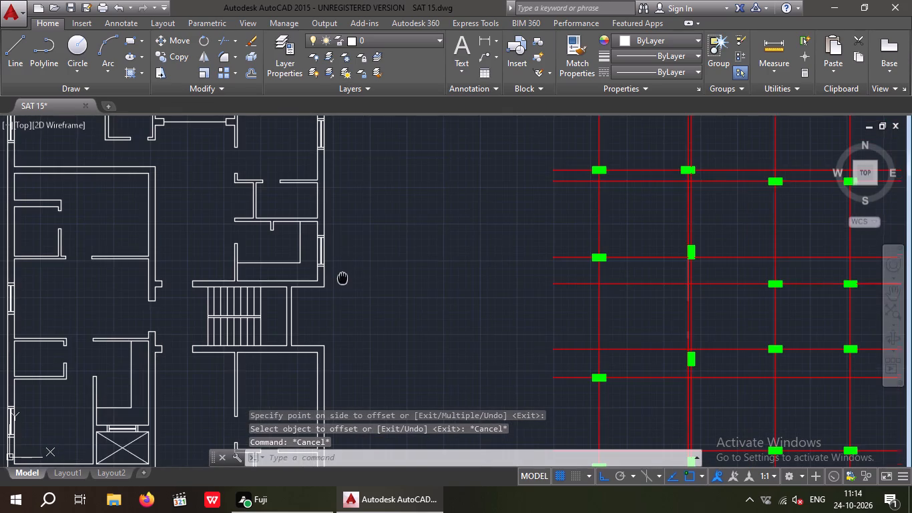
middle_drag(343, 277, 354, 233)
middle_drag(299, 296, 306, 252)
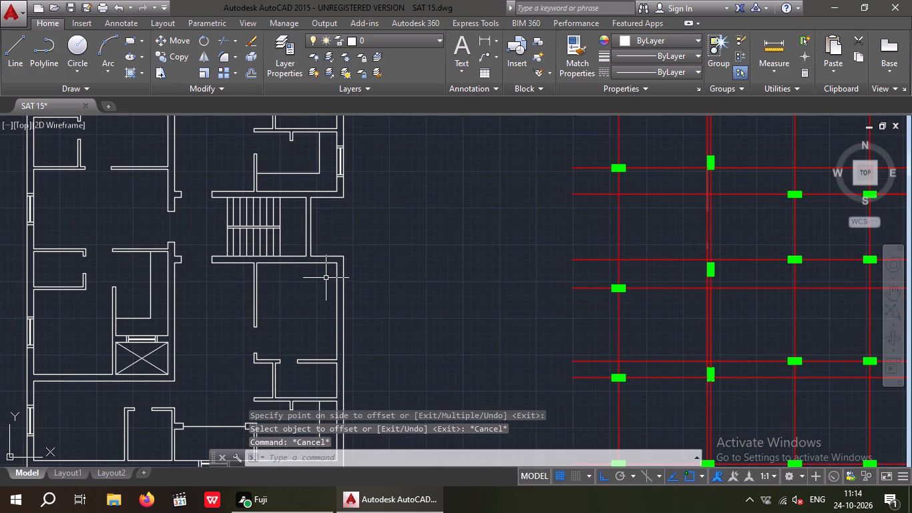
key(Escape)
key(Escape)
key(l)
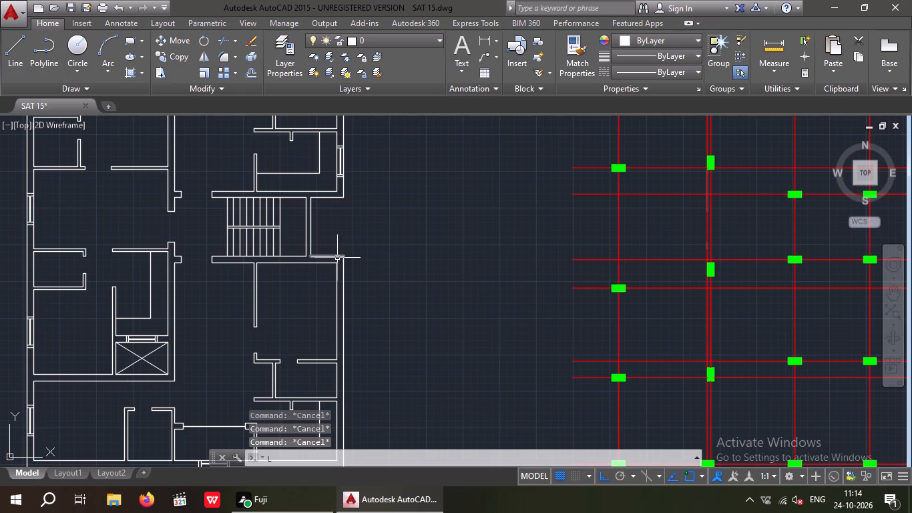
key(Return)
scroll(329, 308, up, 2)
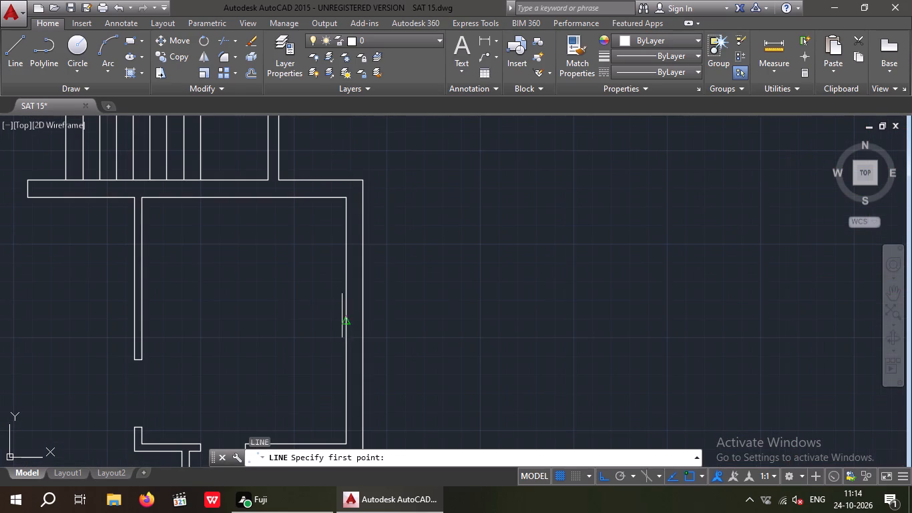
drag(343, 319, 352, 319)
click(366, 319)
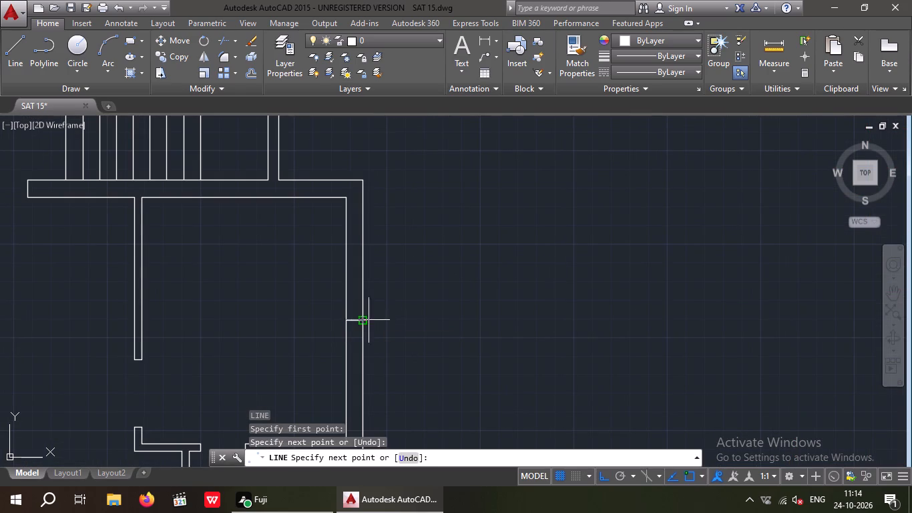
key(Escape)
key(Escape)
Offset the cross line in the east wall of the room just south of the staircase by 1'6" to its north and south sides.
key(o)
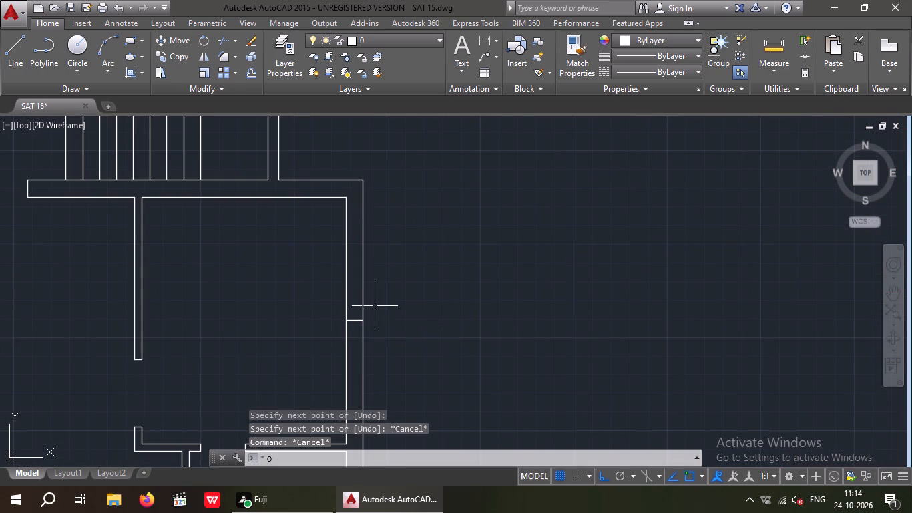
key(Return)
key(1)
key(apostrophe)
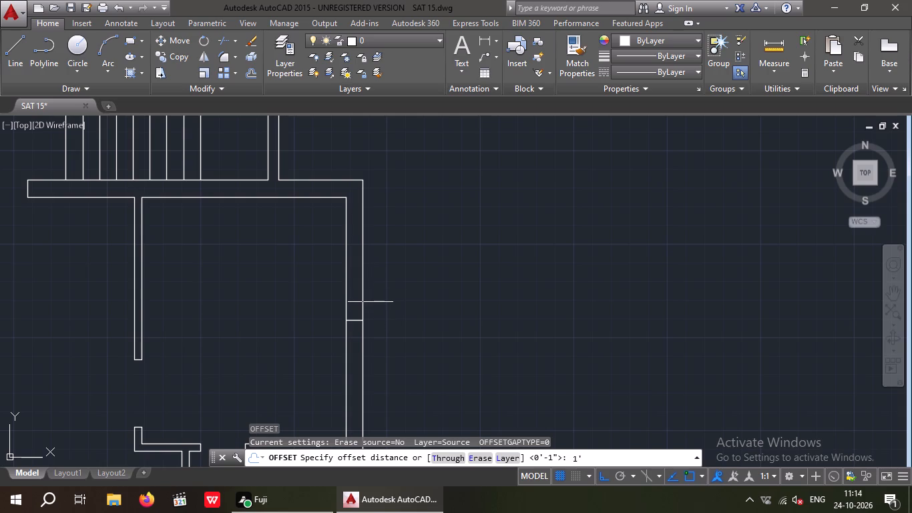
key(6)
key(shift+quotedbl)
key(Return)
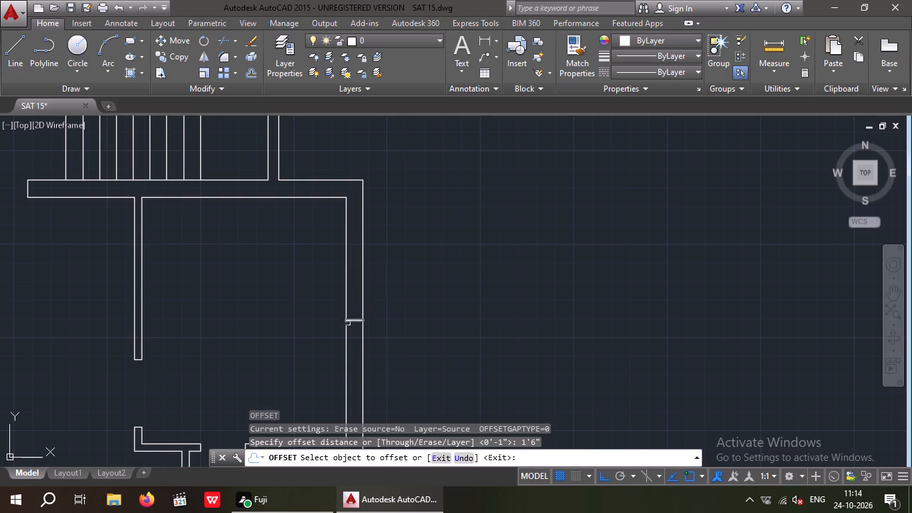
scroll(345, 329, up, 1)
click(355, 317)
click(346, 261)
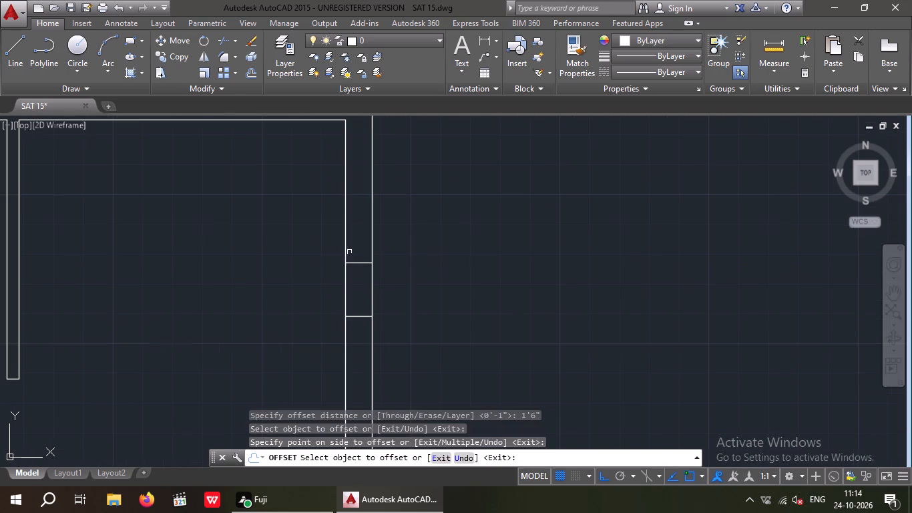
scroll(349, 251, down, 2)
drag(353, 276, 351, 284)
click(348, 302)
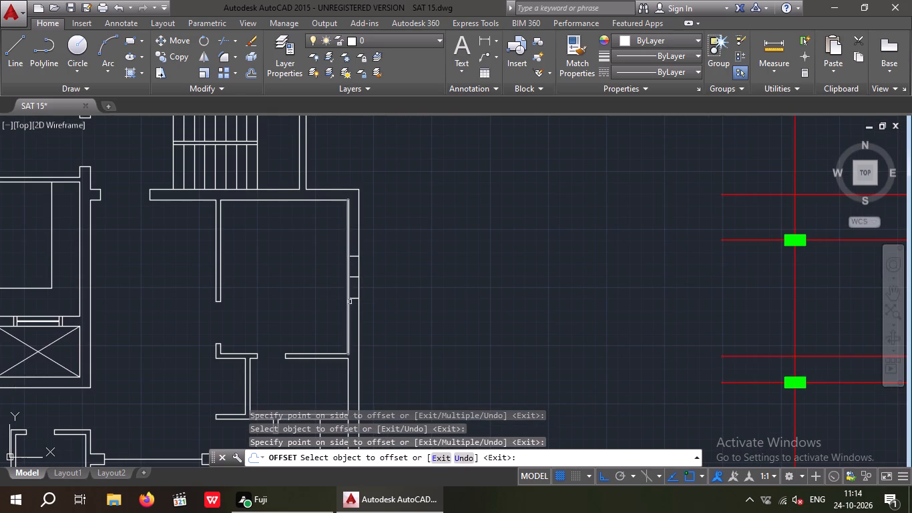
key(Escape)
key(Escape)
Offset the northern and southern cross lines of this east wall opening by 3" outward, away from the opening's centre.
key(o)
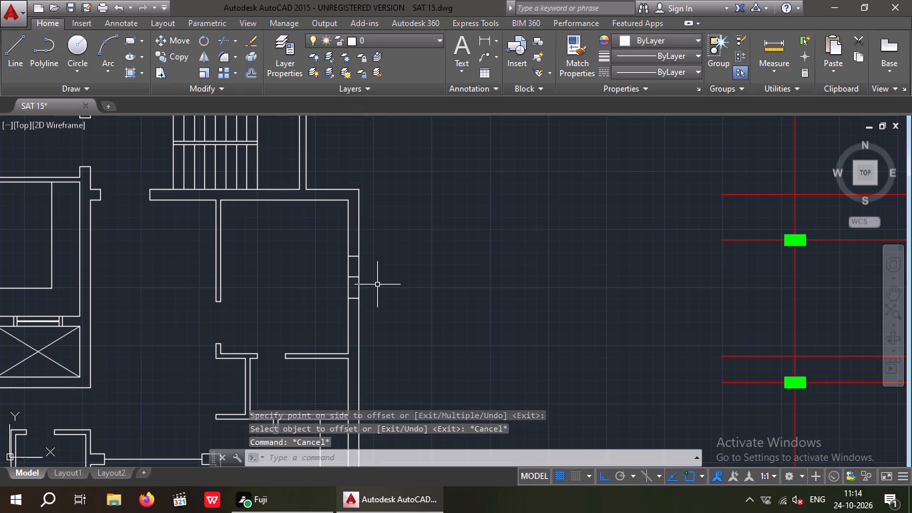
key(Return)
key(3)
key(shift+quotedbl)
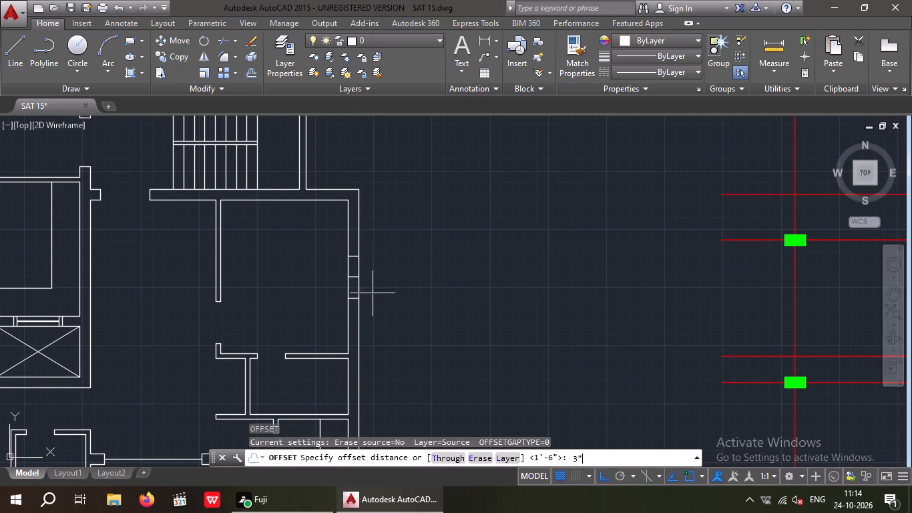
key(Return)
scroll(348, 271, up, 3)
click(357, 217)
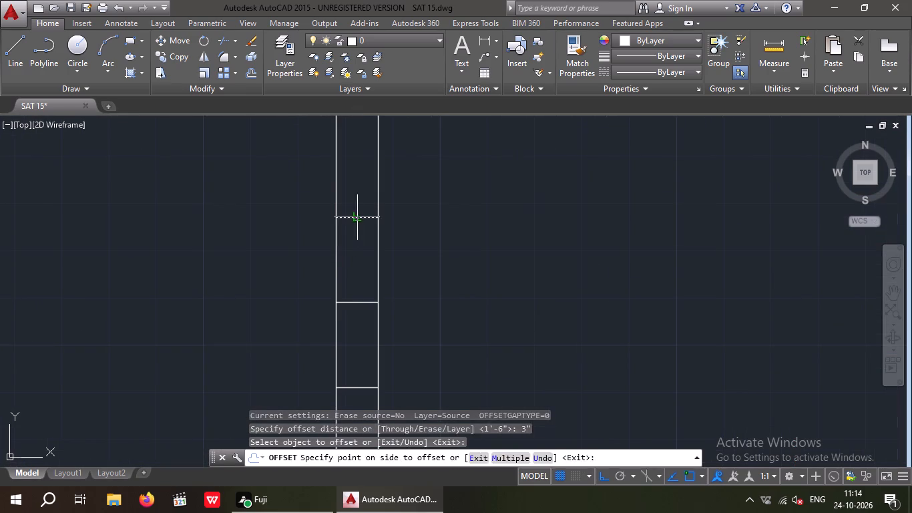
click(357, 177)
scroll(355, 177, down, 3)
scroll(353, 236, up, 2)
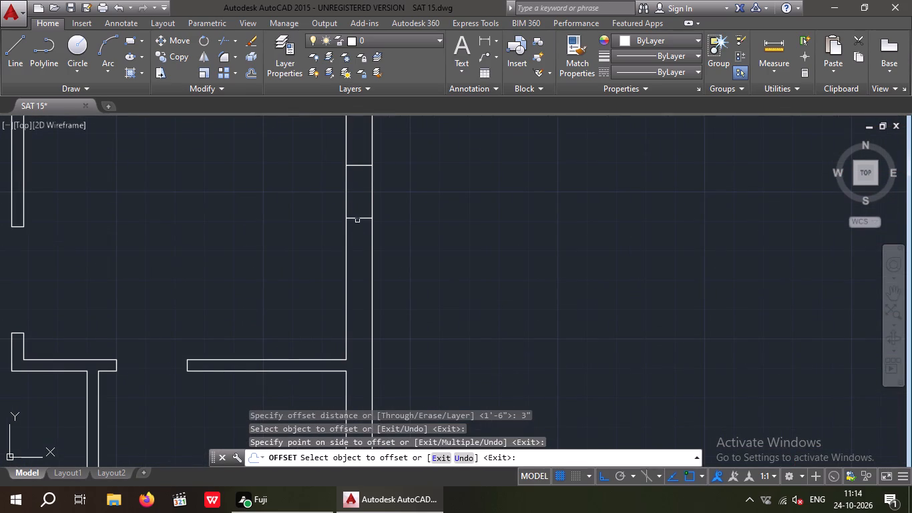
drag(359, 216, 357, 235)
click(357, 242)
key(Escape)
key(Escape)
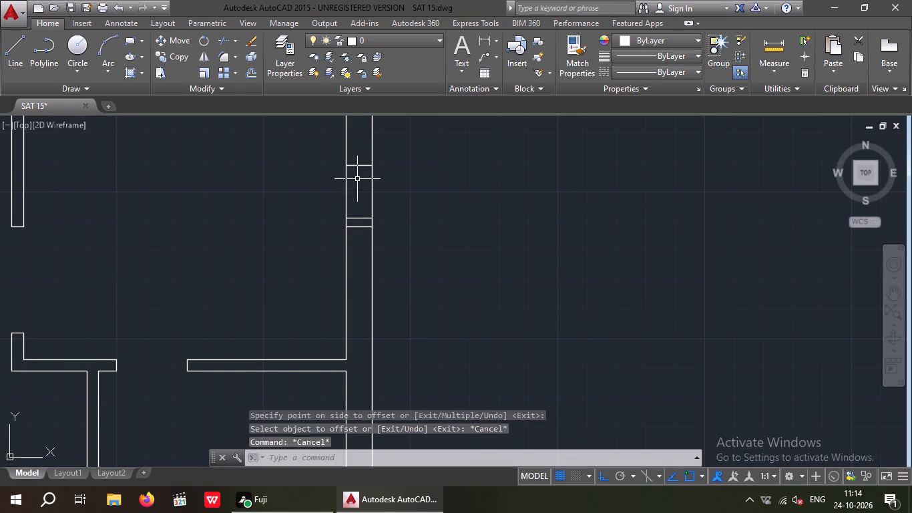
Delete the middle cross line of the window opening in the east wall south of the staircase.
middle_drag(357, 189, 357, 243)
drag(362, 233, 358, 224)
click(356, 210)
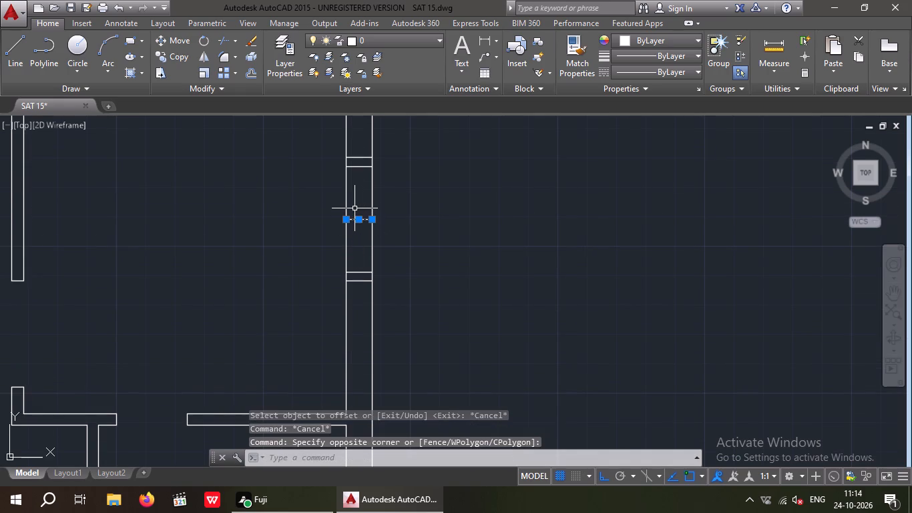
key(Delete)
key(Escape)
key(Escape)
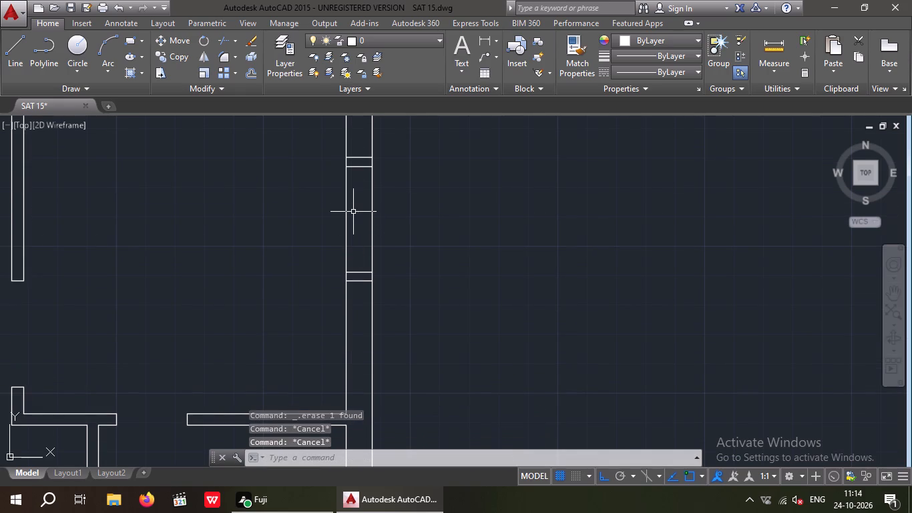
Draw a line along the east wall opening between the midpoints of its two inner jamb lines.
key(l)
key(Return)
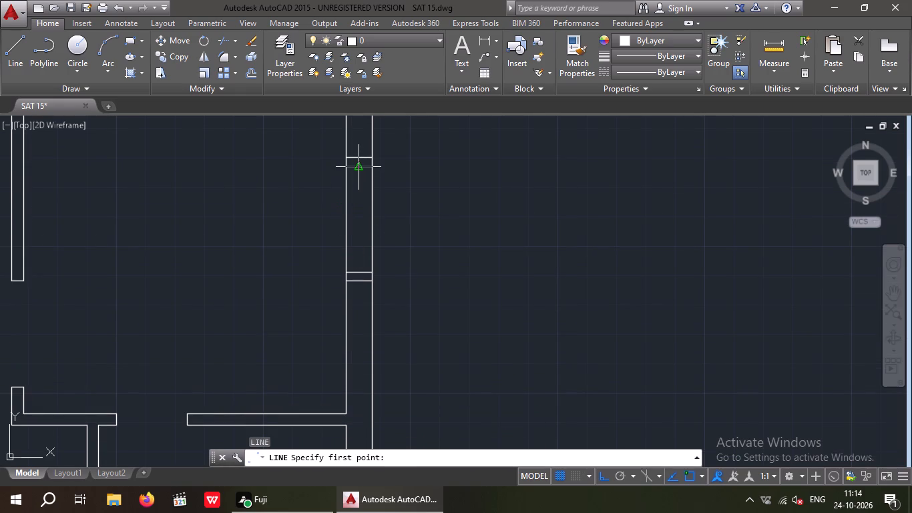
drag(358, 167, 361, 174)
scroll(354, 267, up, 1)
click(361, 279)
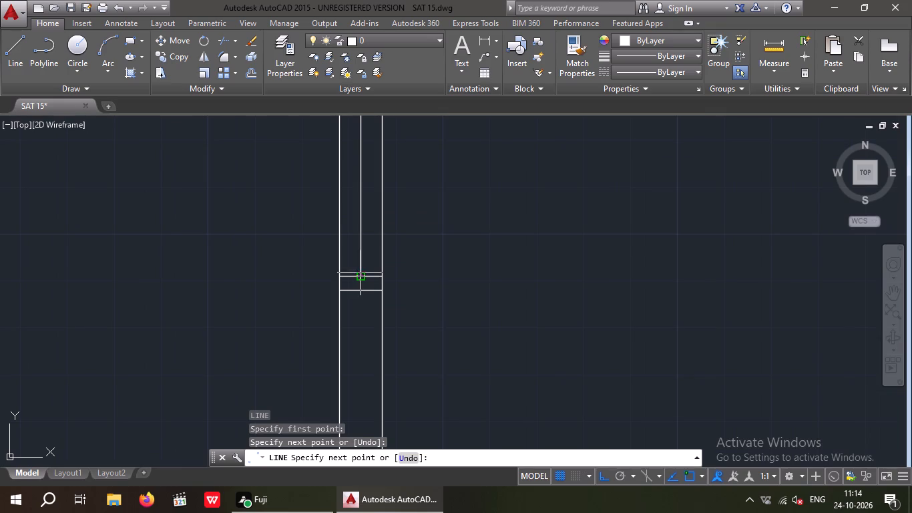
key(Escape)
key(Escape)
Offset the centre line of the east wall window south of the staircase by 1/2" to both its east and west sides.
key(o)
key(Return)
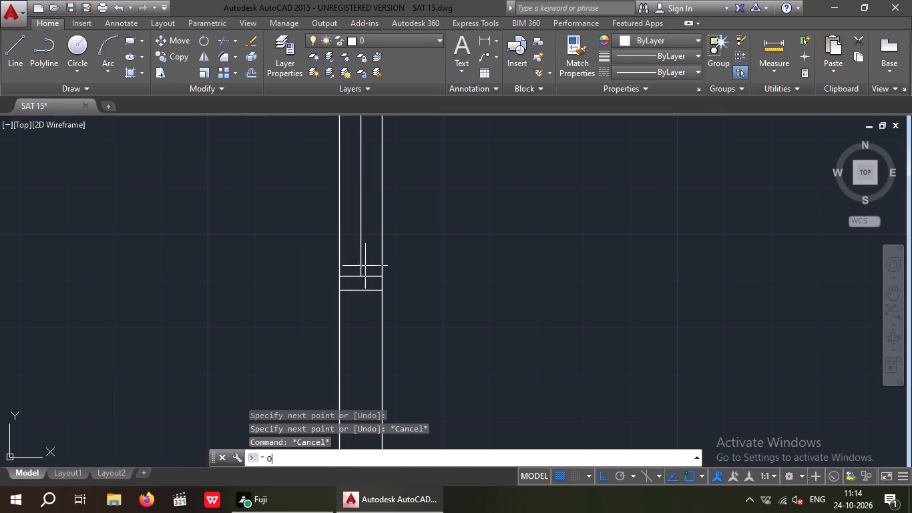
key(1)
key(slash)
key(2)
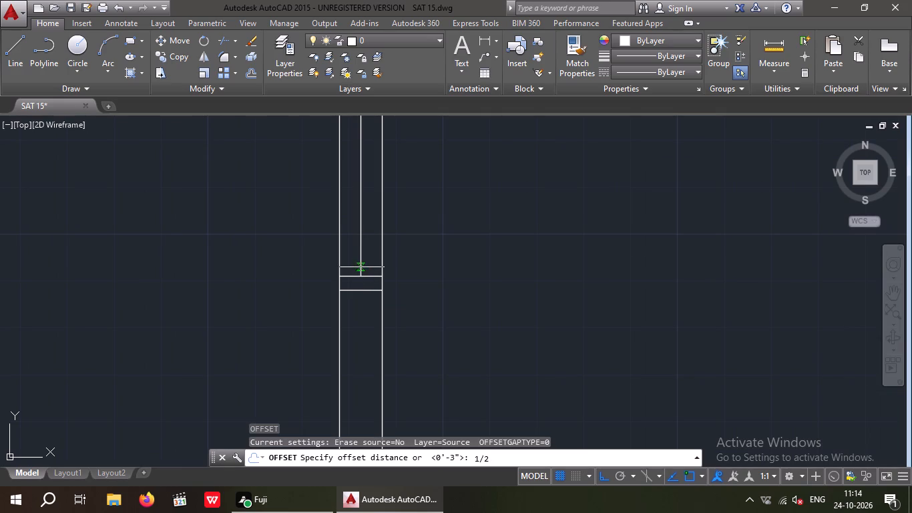
key(shift+quotedbl)
key(Return)
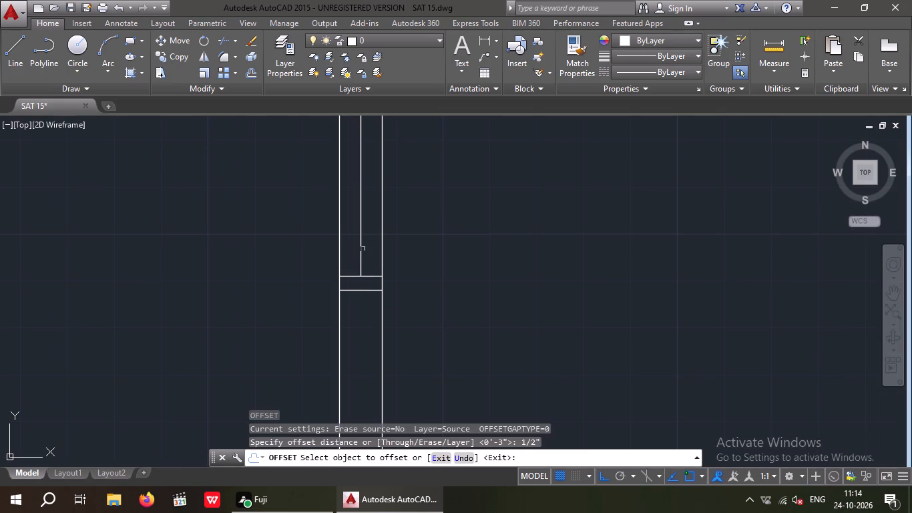
click(360, 250)
click(375, 248)
scroll(359, 253, up, 3)
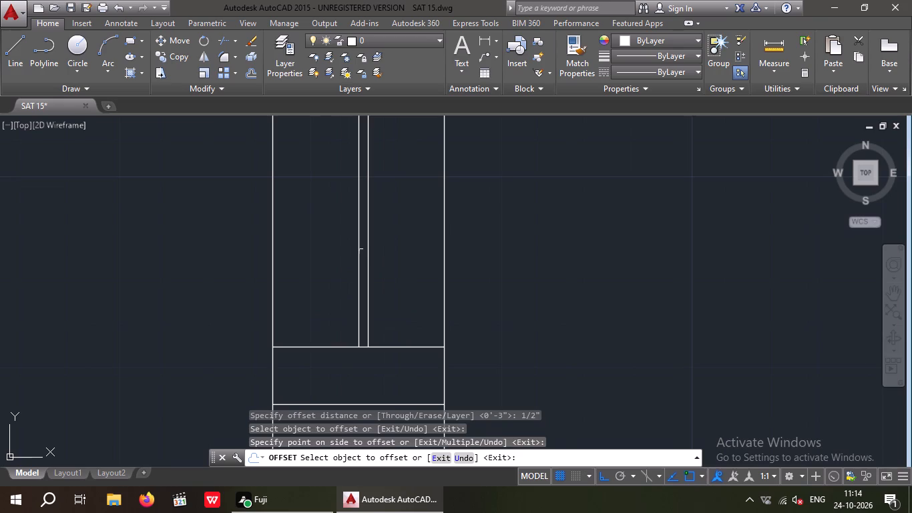
drag(359, 251, 313, 269)
drag(308, 272, 314, 272)
scroll(323, 265, down, 4)
middle_drag(410, 262, 388, 350)
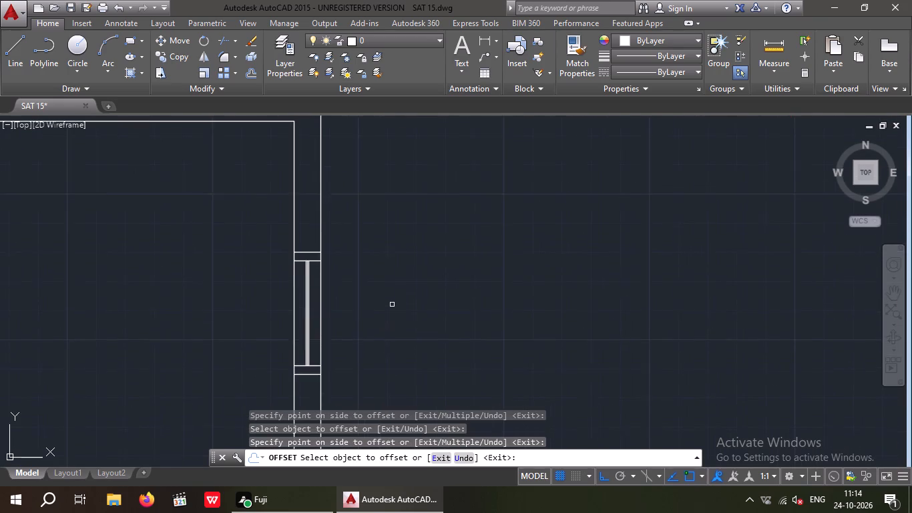
scroll(392, 305, down, 2)
key(Escape)
key(Escape)
Draw a line across the south outer wall from the inner face's midpoint in the southeast corner room.
middle_drag(404, 305, 399, 258)
scroll(397, 262, down, 1)
middle_drag(391, 299, 405, 216)
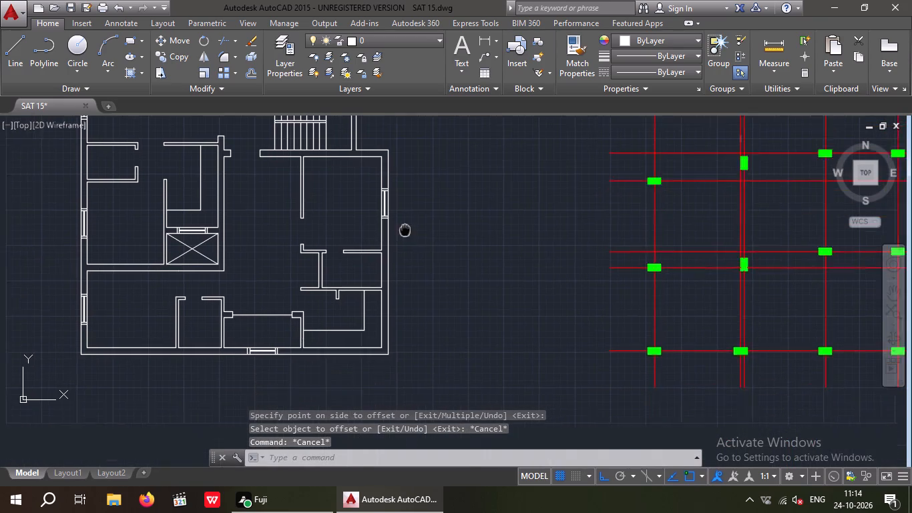
middle_drag(393, 310, 389, 281)
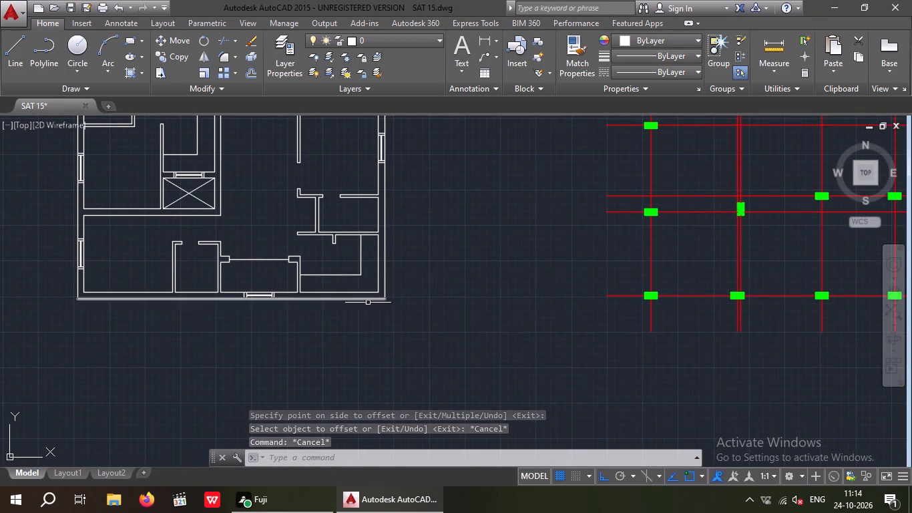
key(l)
key(space)
scroll(343, 307, up, 1)
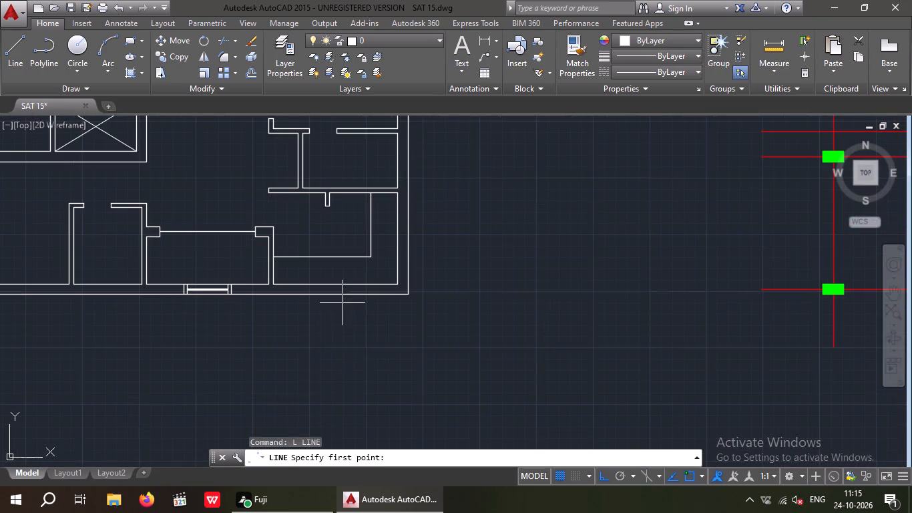
click(335, 282)
scroll(338, 298, up, 2)
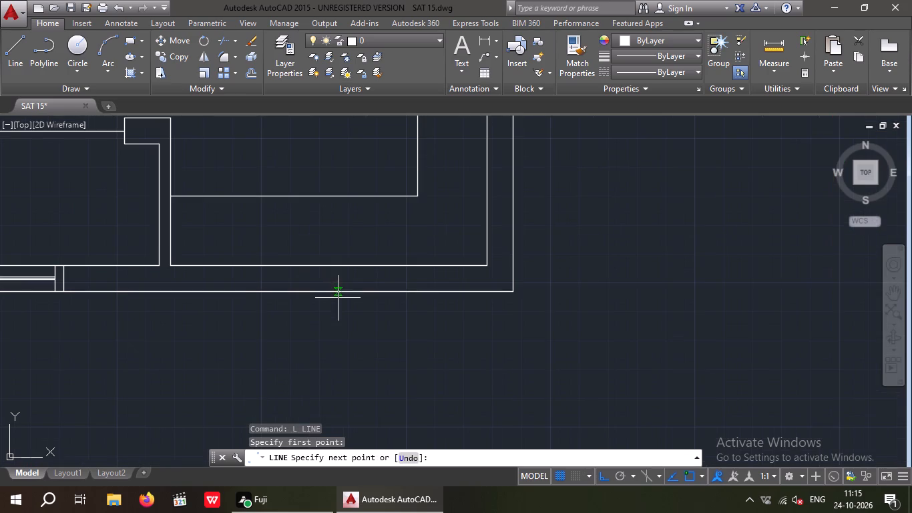
click(328, 293)
scroll(332, 297, down, 4)
middle_drag(372, 325, 368, 366)
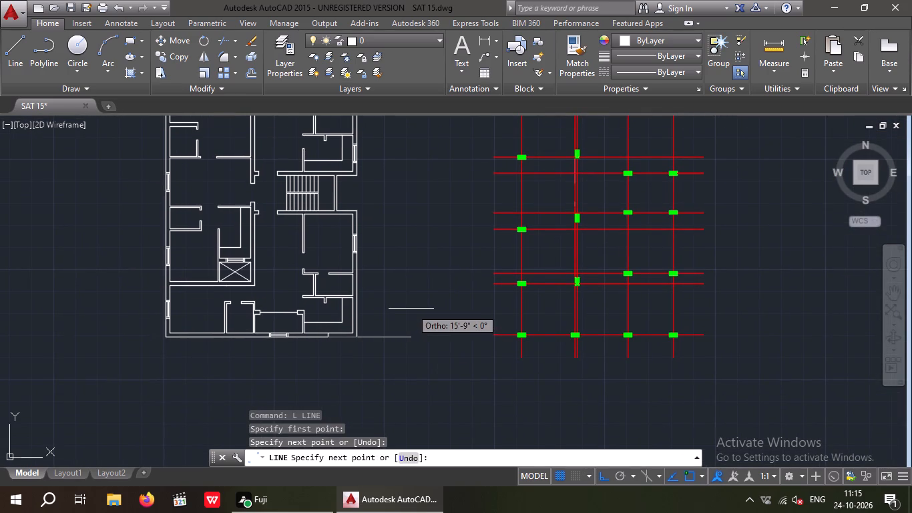
key(Escape)
key(Escape)
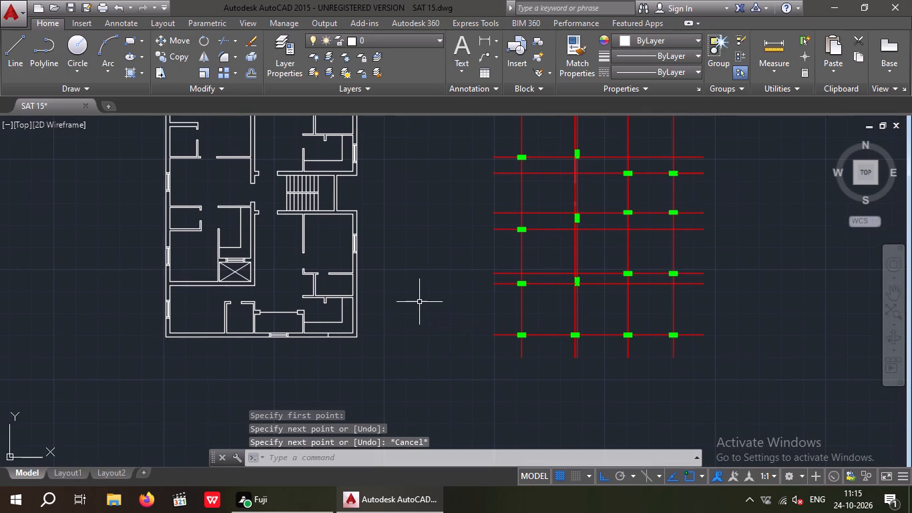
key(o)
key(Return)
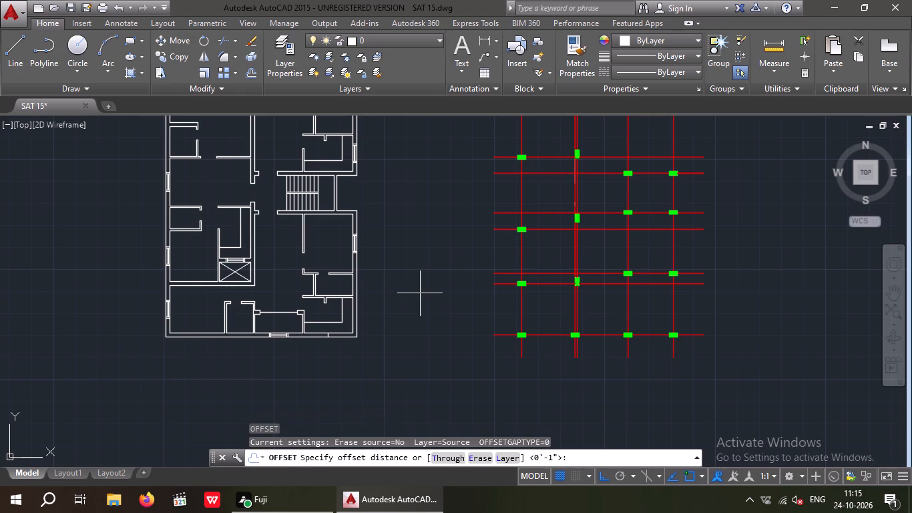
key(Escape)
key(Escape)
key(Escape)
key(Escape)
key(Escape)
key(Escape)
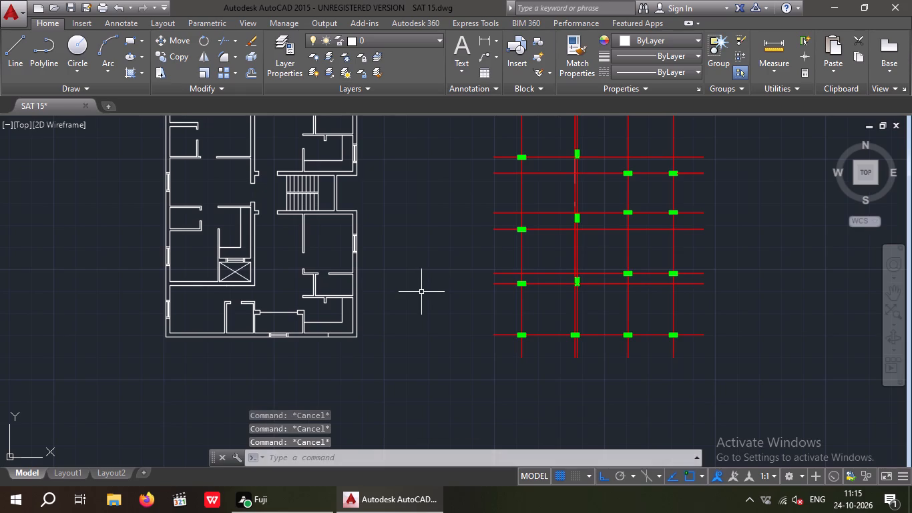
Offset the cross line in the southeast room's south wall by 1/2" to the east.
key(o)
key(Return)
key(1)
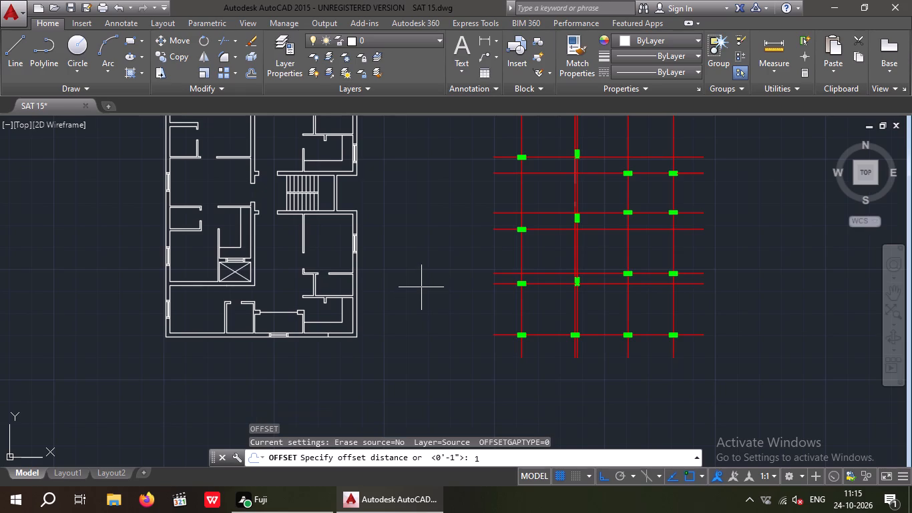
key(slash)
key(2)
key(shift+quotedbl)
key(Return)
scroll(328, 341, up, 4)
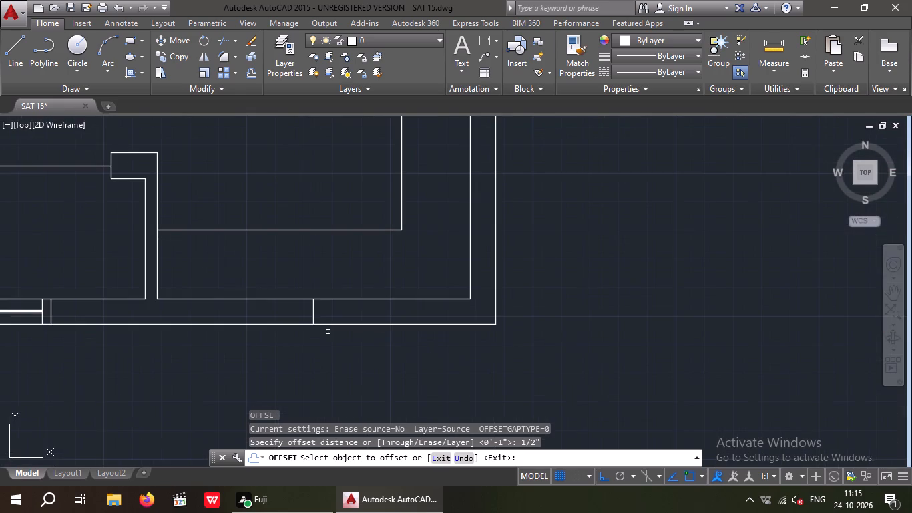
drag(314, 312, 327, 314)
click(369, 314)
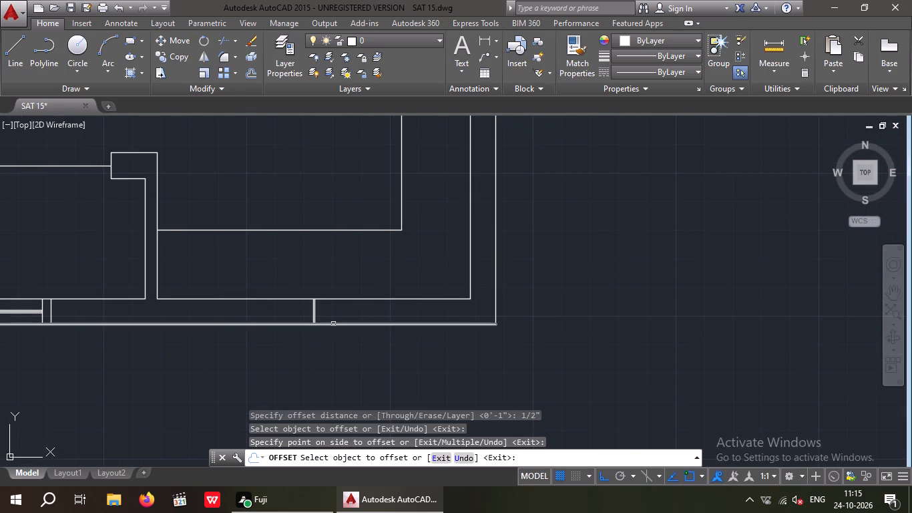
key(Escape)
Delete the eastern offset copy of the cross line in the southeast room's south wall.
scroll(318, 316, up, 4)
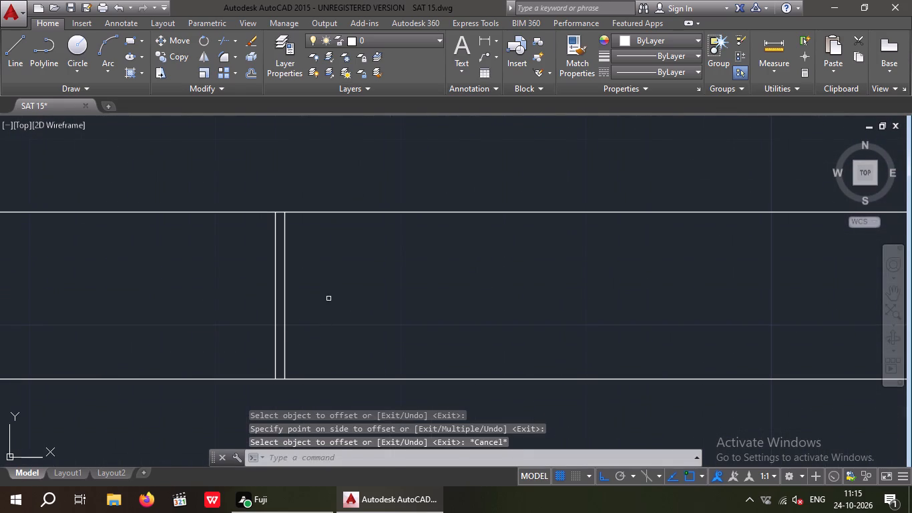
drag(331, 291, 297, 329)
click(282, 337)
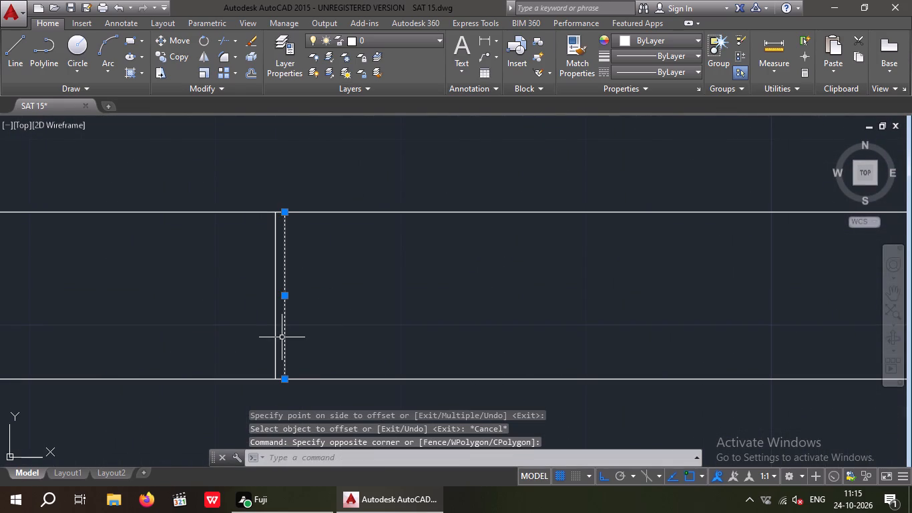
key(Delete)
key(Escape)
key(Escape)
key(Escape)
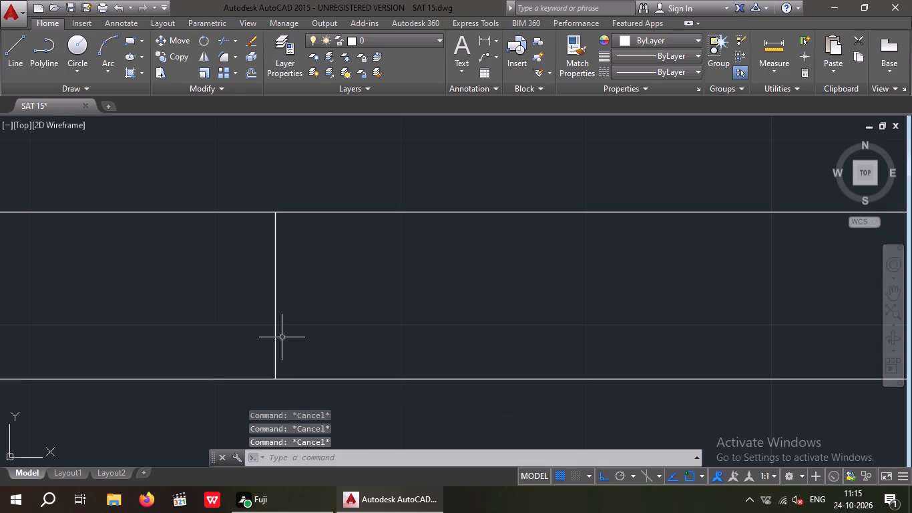
Offset the cross line in the southeast room's south wall by 1'6" to both its east and west sides.
key(o)
key(Return)
key(1)
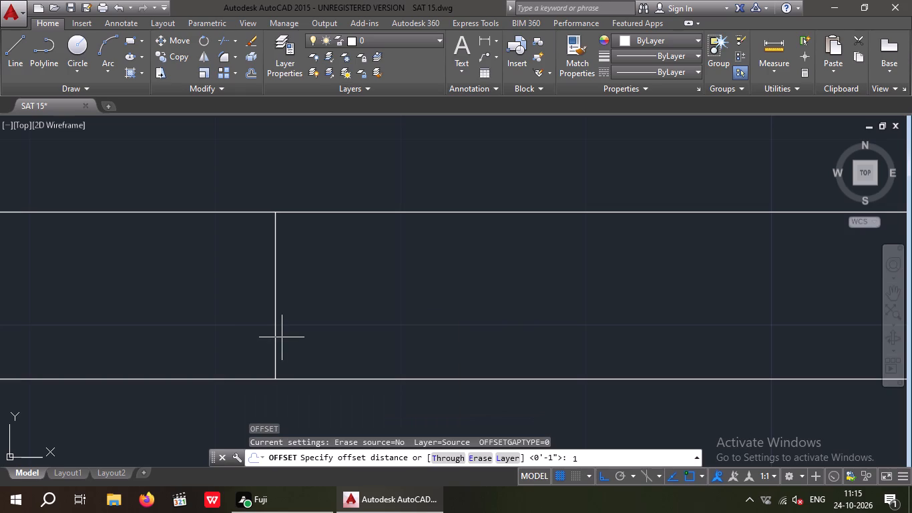
key(apostrophe)
key(6)
key(shift+quotedbl)
key(Return)
drag(275, 317, 286, 317)
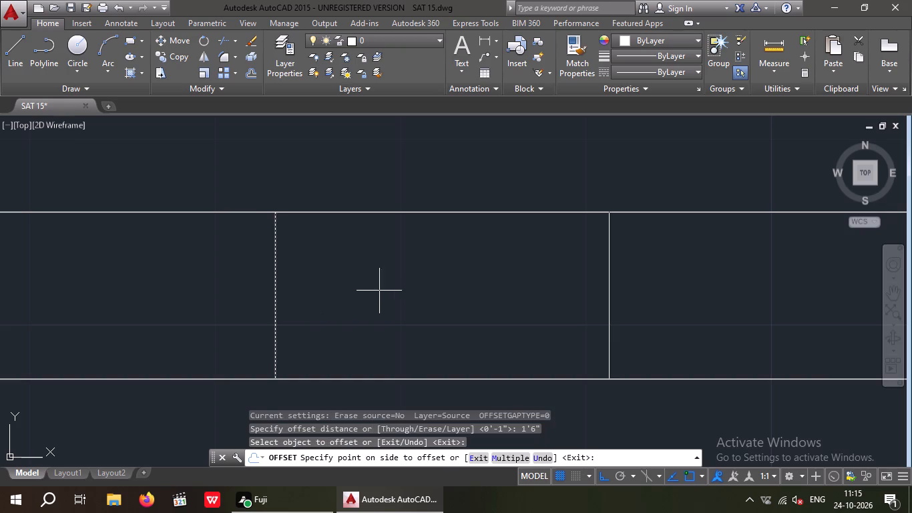
click(398, 283)
scroll(396, 284, down, 3)
drag(367, 286, 297, 313)
click(280, 313)
key(Escape)
key(Escape)
Offset the two outer cross lines of the southeast room's south window by 3" outward, away from the opening's centre.
key(o)
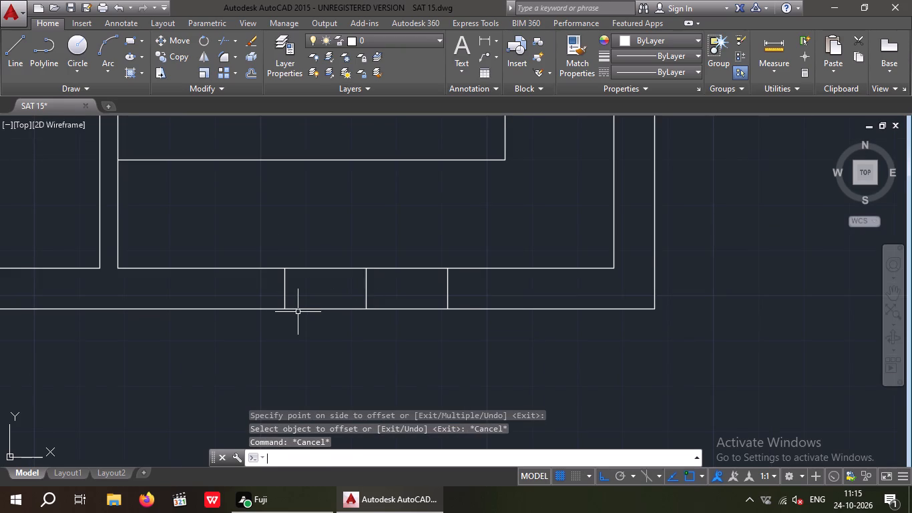
key(Return)
key(3)
key(shift+quotedbl)
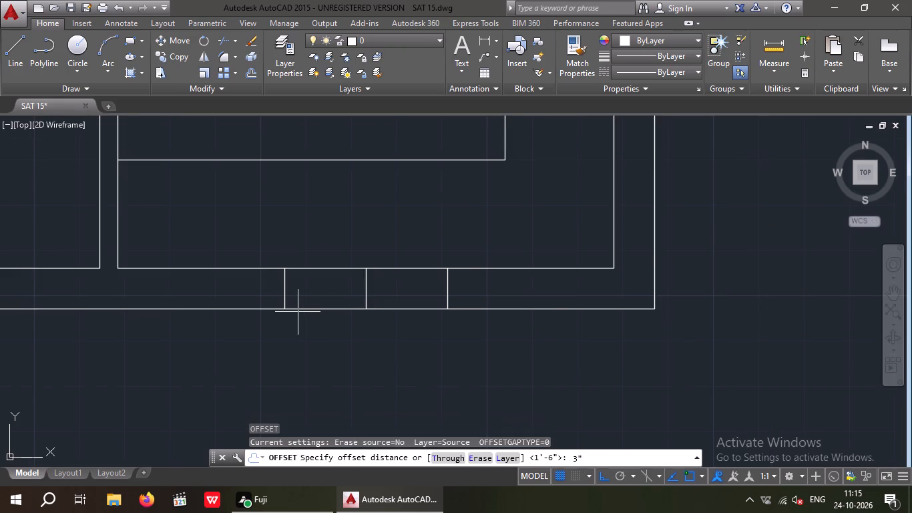
key(Return)
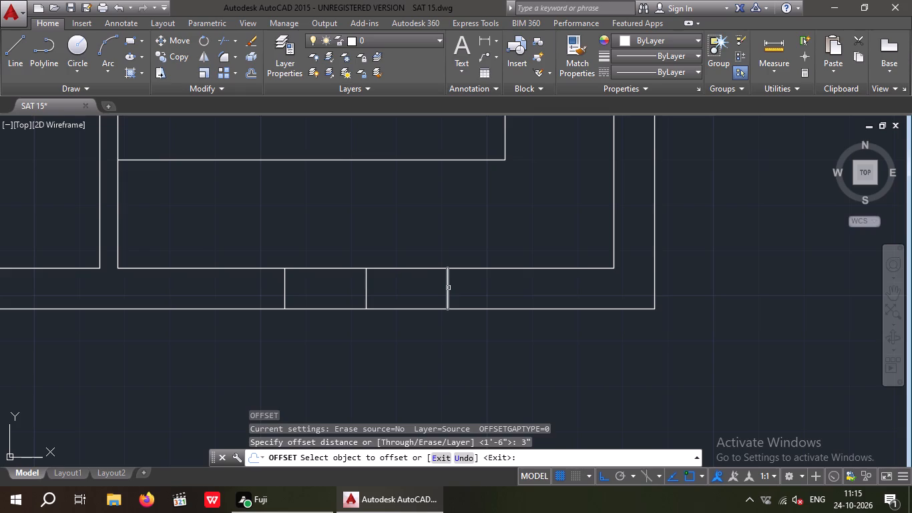
click(448, 288)
drag(491, 277, 478, 285)
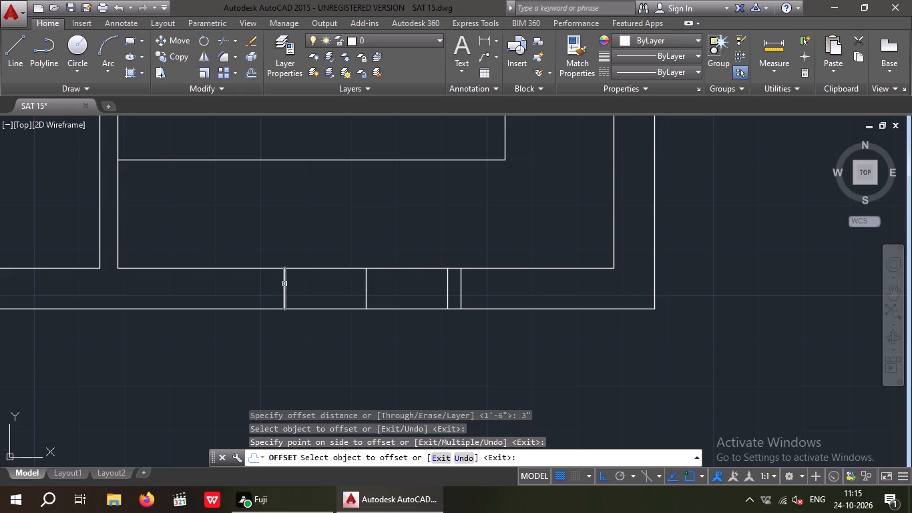
drag(284, 284, 252, 306)
click(250, 307)
key(Escape)
key(Escape)
Delete the middle cross line of the southeast room's south window opening.
scroll(371, 286, up, 2)
drag(377, 278, 373, 282)
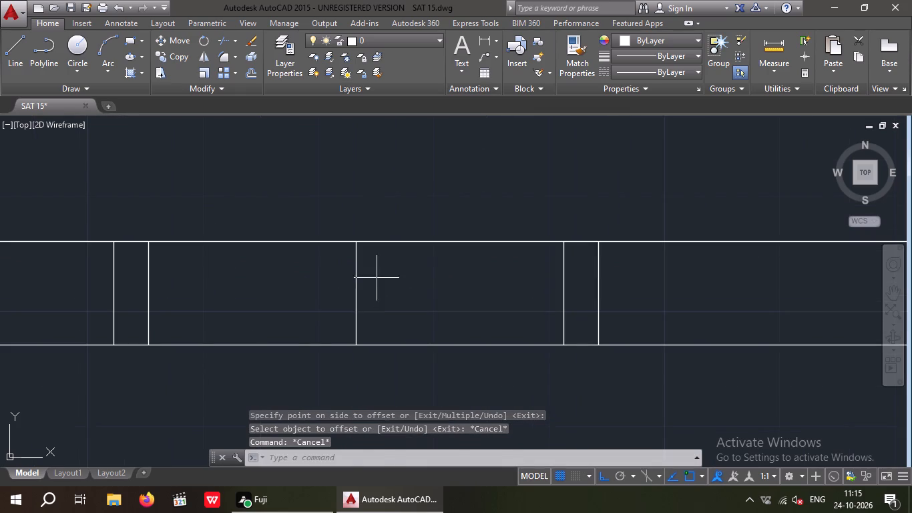
drag(373, 282, 314, 327)
click(314, 327)
key(Delete)
scroll(312, 323, down, 3)
key(Delete)
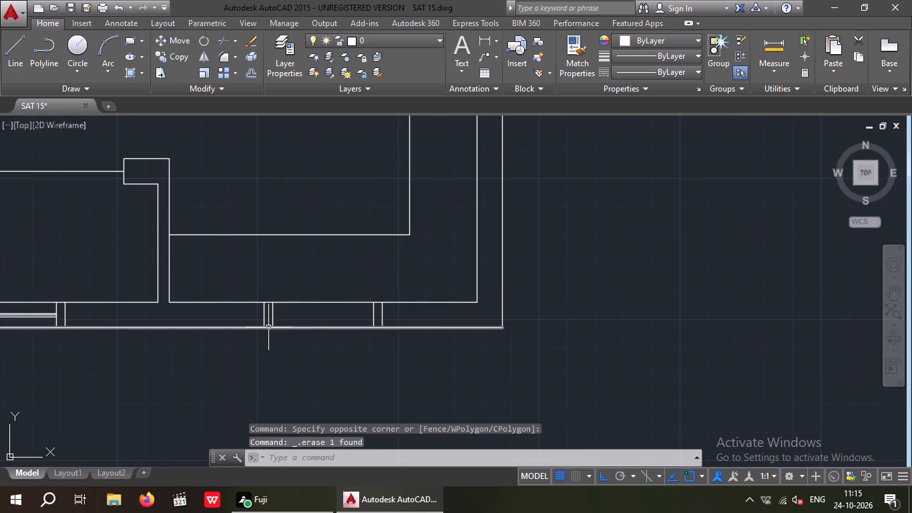
key(Escape)
key(Escape)
key(Escape)
Draw a centre line between the midpoints of the inner jamb lines in the southeast room's south window.
key(l)
key(Return)
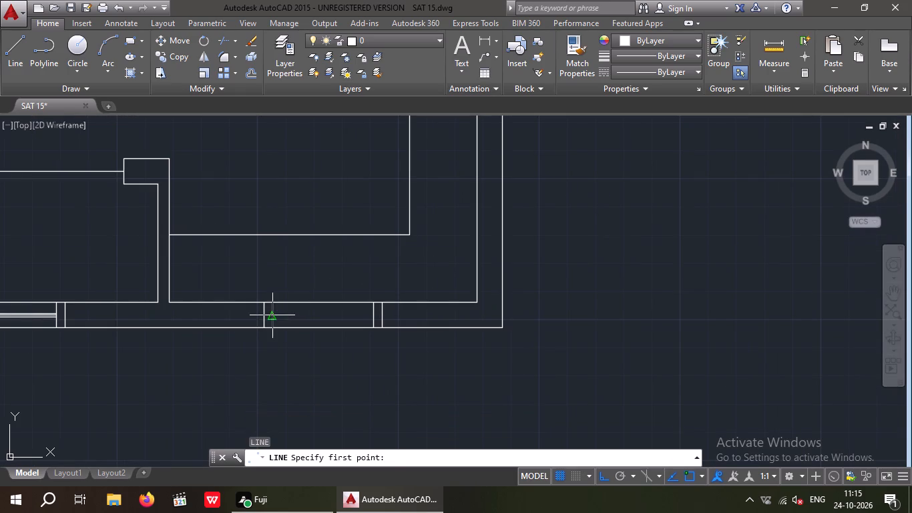
scroll(269, 318, up, 2)
click(274, 315)
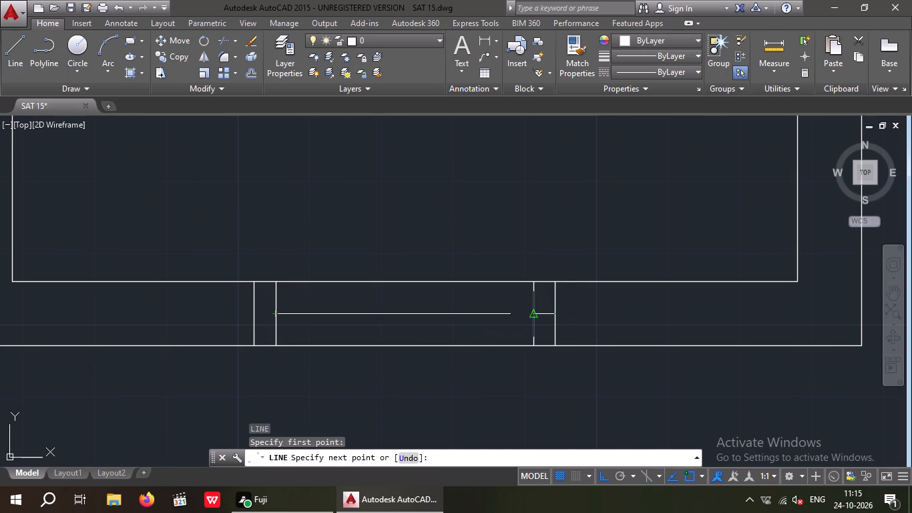
click(531, 311)
key(Escape)
key(Escape)
key(Escape)
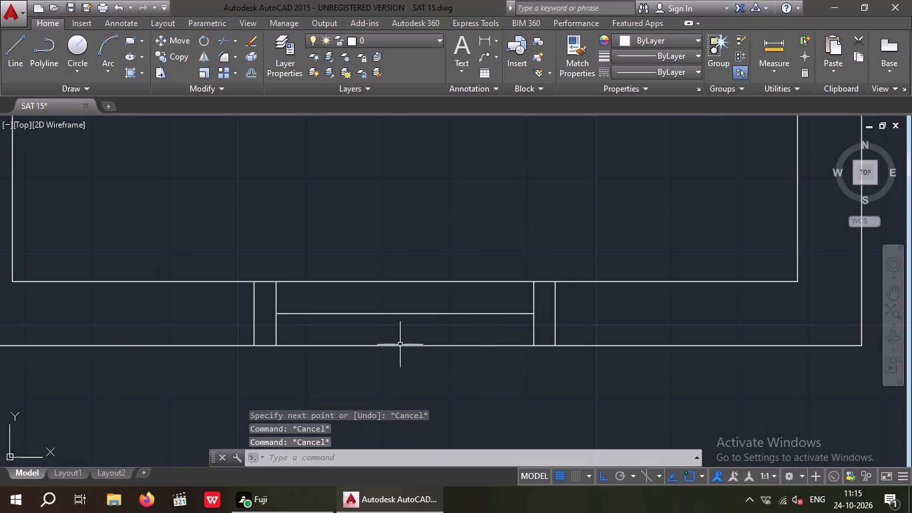
Offset the centre line of the southeast room's south window by 1/2" to both its north and south sides.
key(o)
key(Return)
key(1)
key(slash)
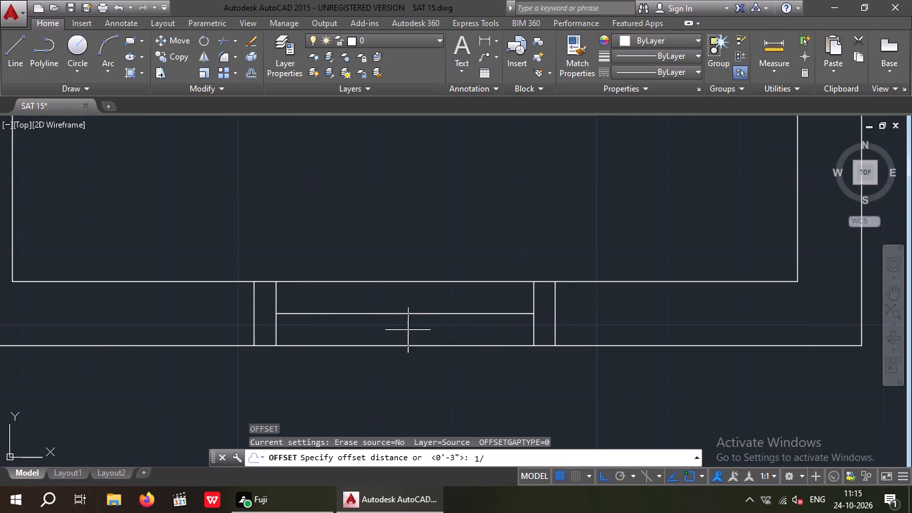
key(2)
key(shift+quotedbl)
key(Return)
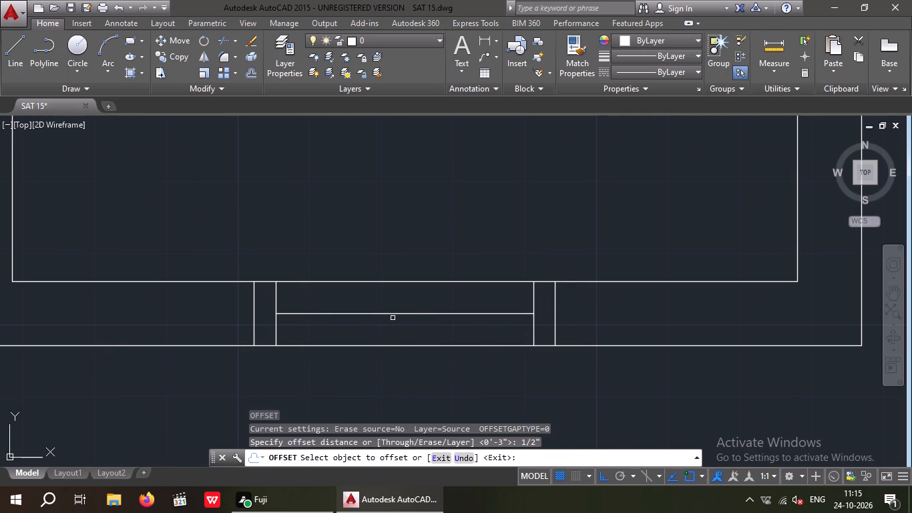
click(393, 313)
click(395, 290)
scroll(399, 316, up, 2)
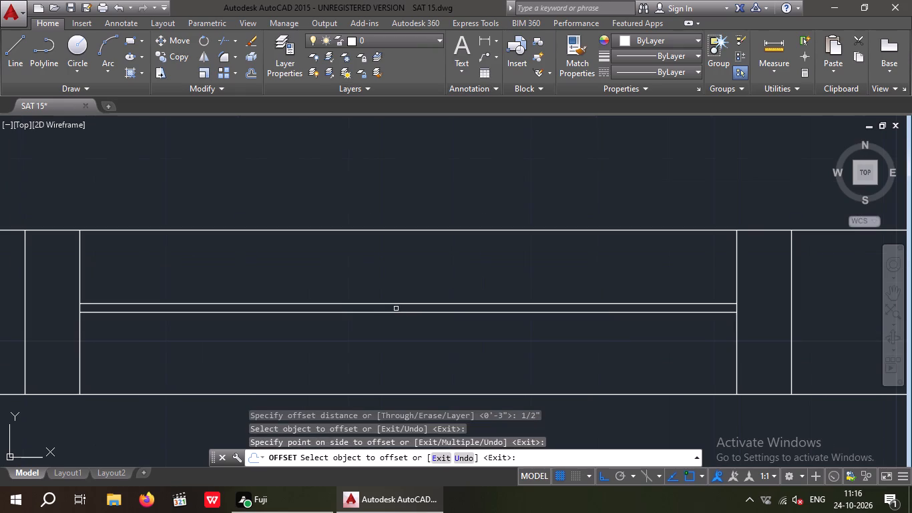
drag(396, 312, 396, 326)
click(401, 341)
scroll(403, 311, down, 3)
key(Escape)
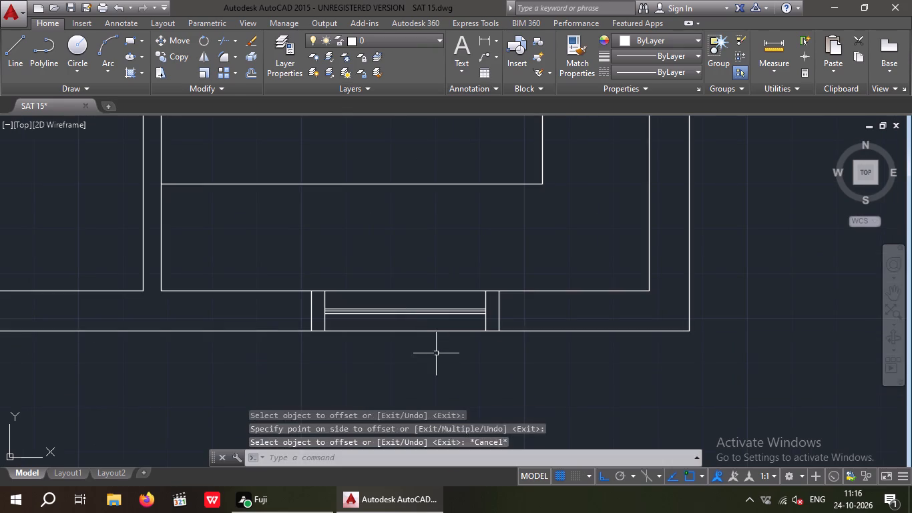
key(Escape)
scroll(423, 349, down, 4)
key(Escape)
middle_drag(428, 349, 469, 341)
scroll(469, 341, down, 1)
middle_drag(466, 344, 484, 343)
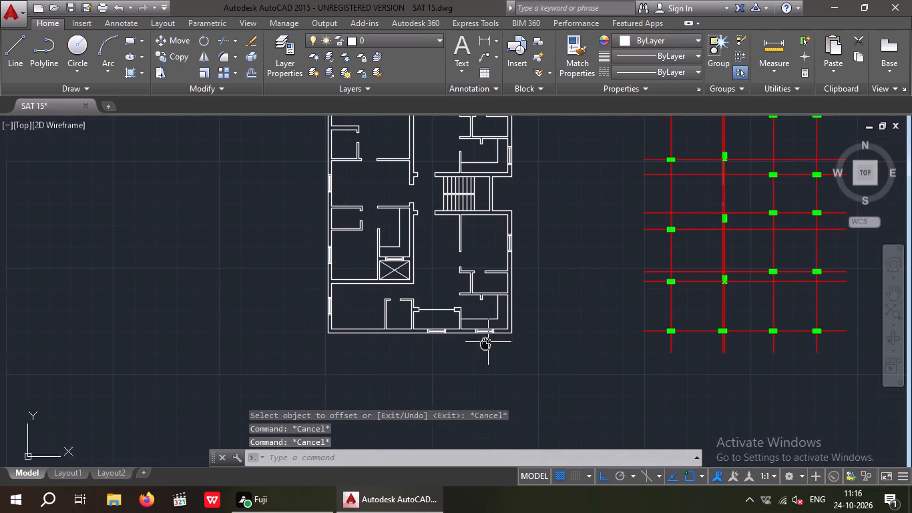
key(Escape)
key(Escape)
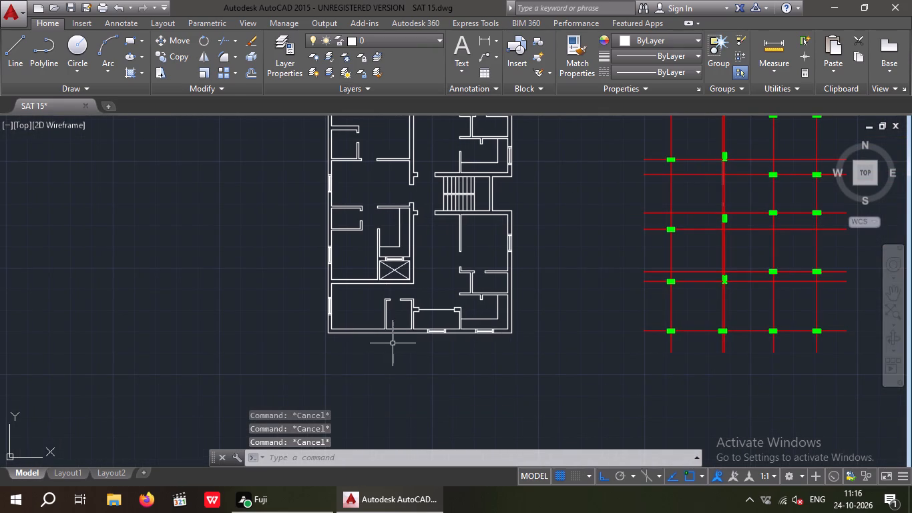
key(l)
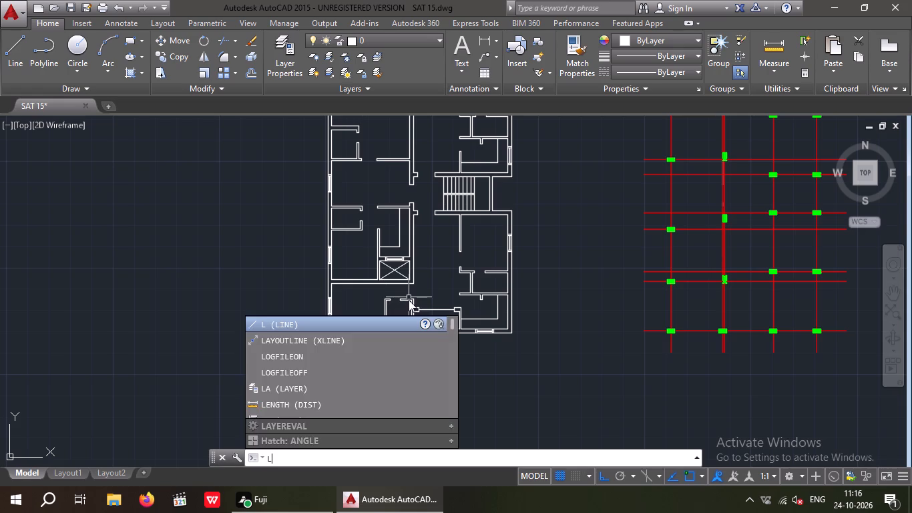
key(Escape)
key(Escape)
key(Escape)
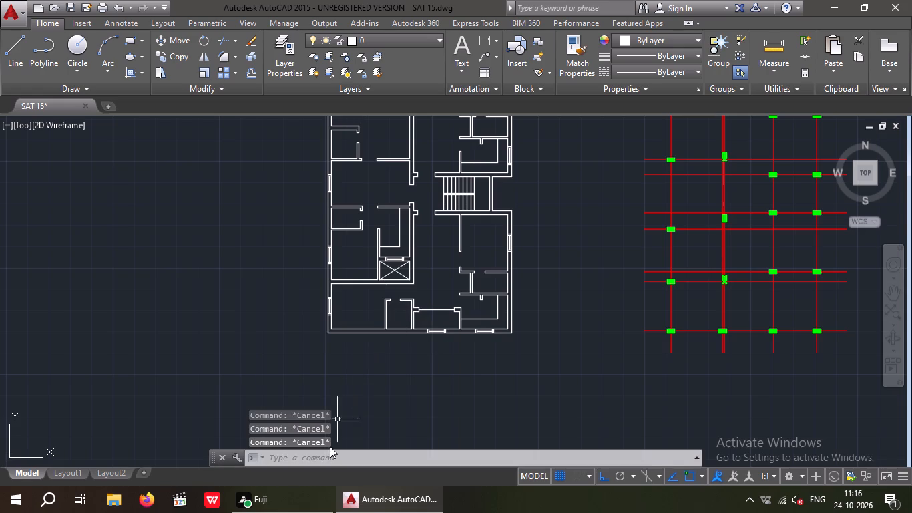
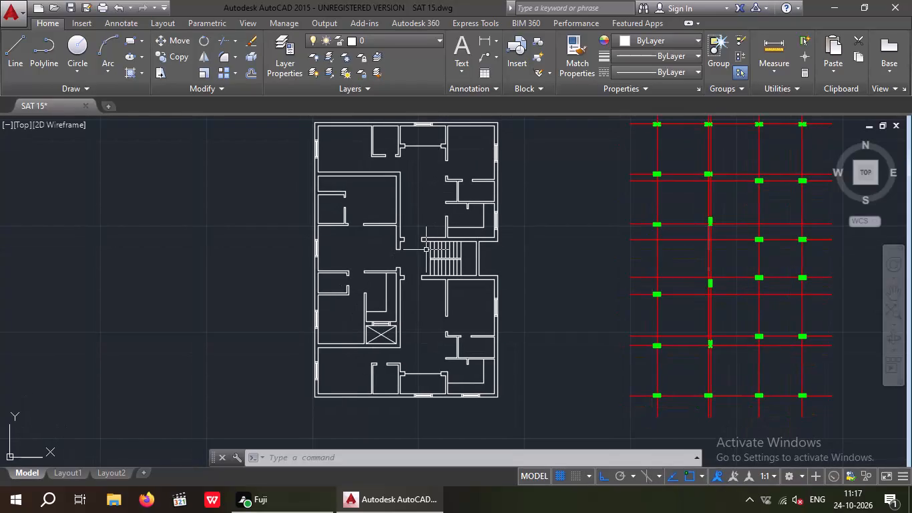
Draw a cross line through the outer south wall at the midpoint of the small room beside the southwest room.
key(Escape)
key(Escape)
key(Escape)
key(l)
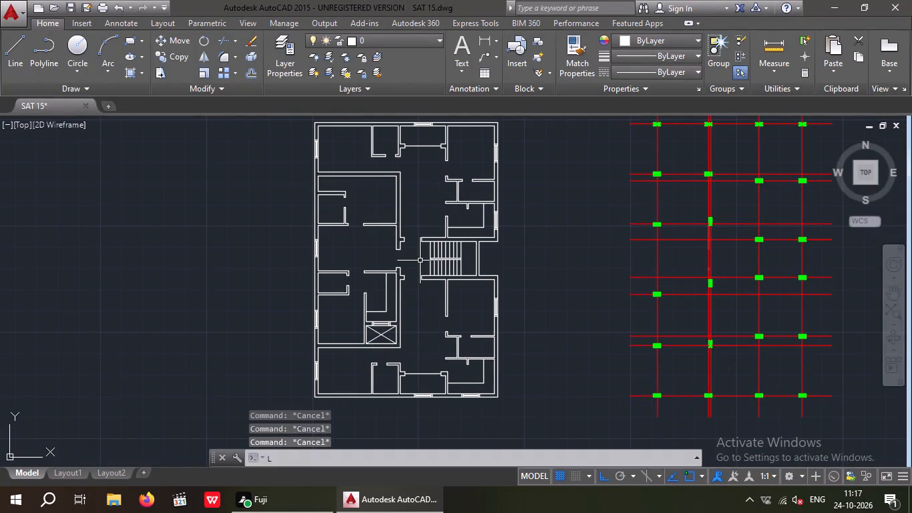
key(space)
scroll(384, 419, up, 3)
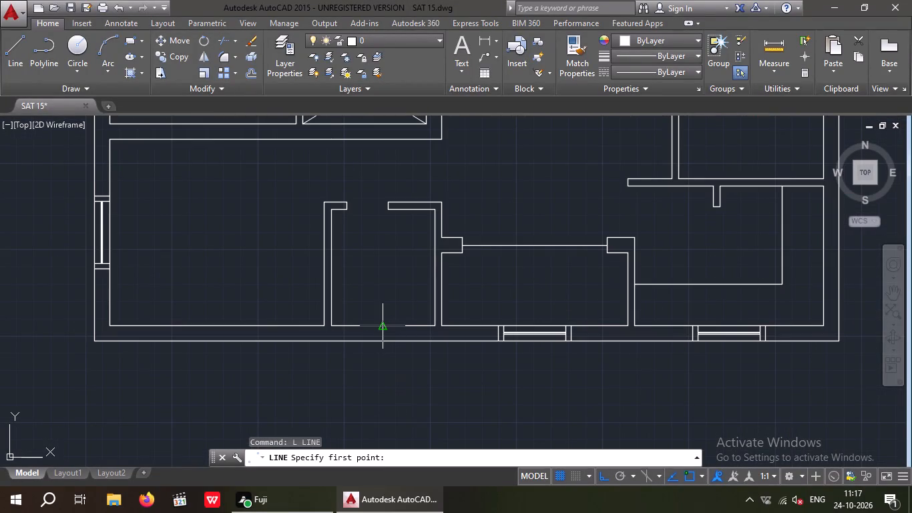
click(382, 327)
scroll(383, 353, up, 2)
click(382, 325)
key(space)
scroll(375, 352, down, 3)
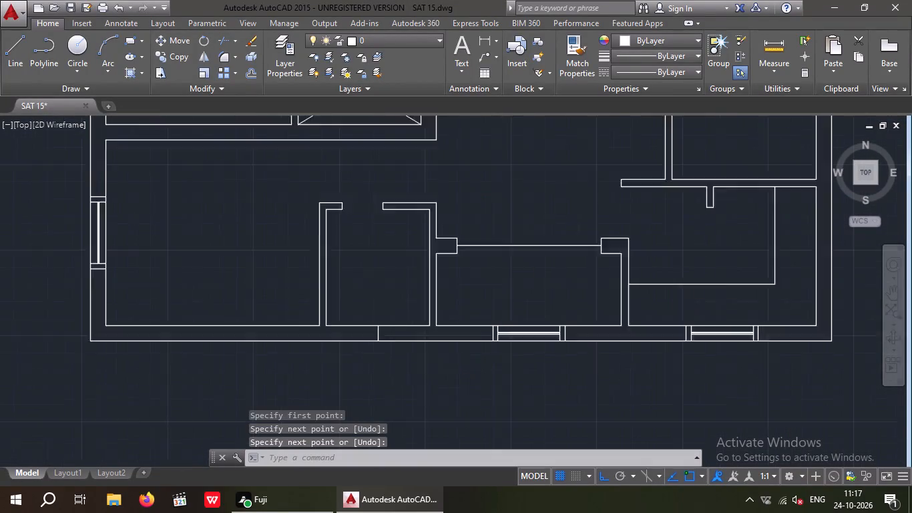
Draw a cross line through the outer west wall at the midpoint of the small west room opposite the staircase.
scroll(375, 352, down, 2)
middle_drag(373, 327, 373, 386)
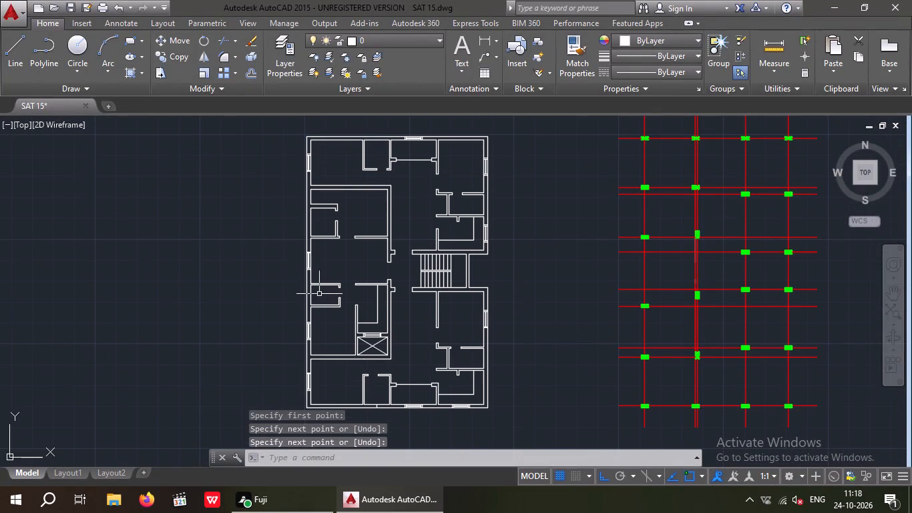
scroll(314, 295, up, 3)
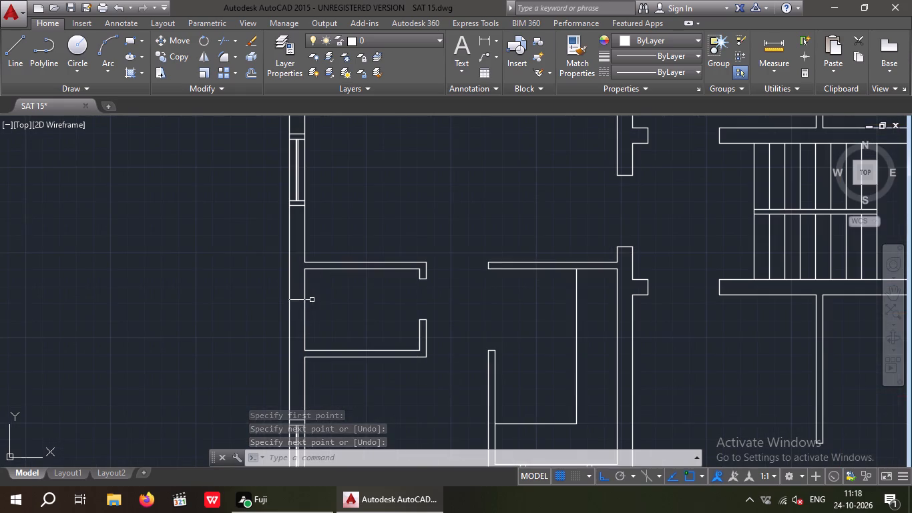
key(space)
drag(305, 308, 299, 310)
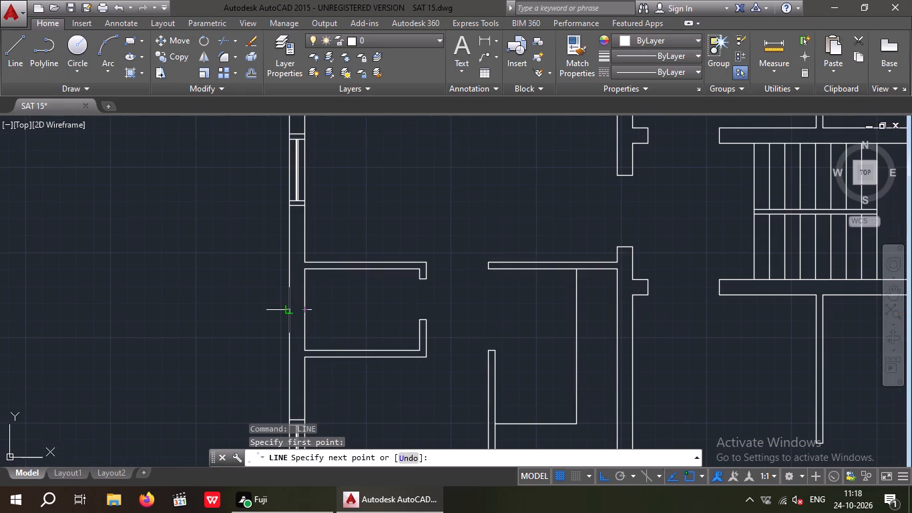
click(288, 311)
key(Escape)
key(Escape)
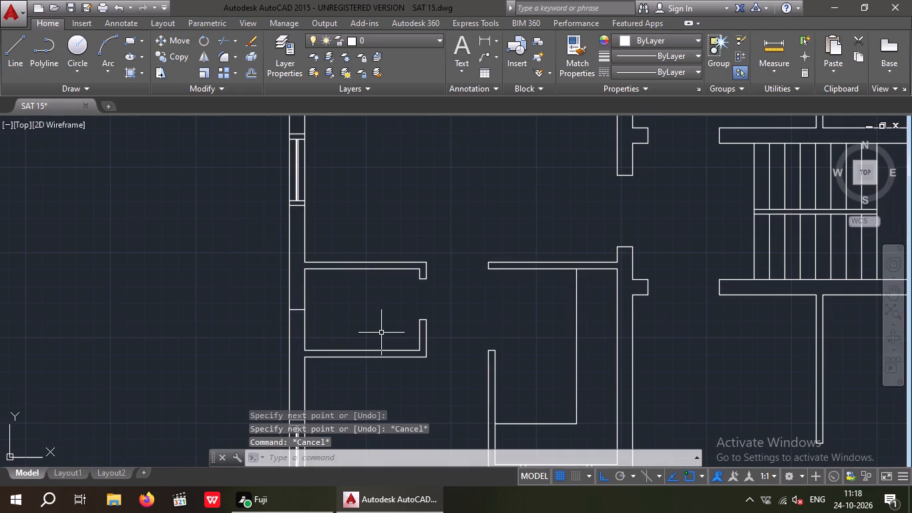
Offset the small west room's cross line by 1' to both its north and south sides.
key(o)
key(Return)
text(1')
key(Return)
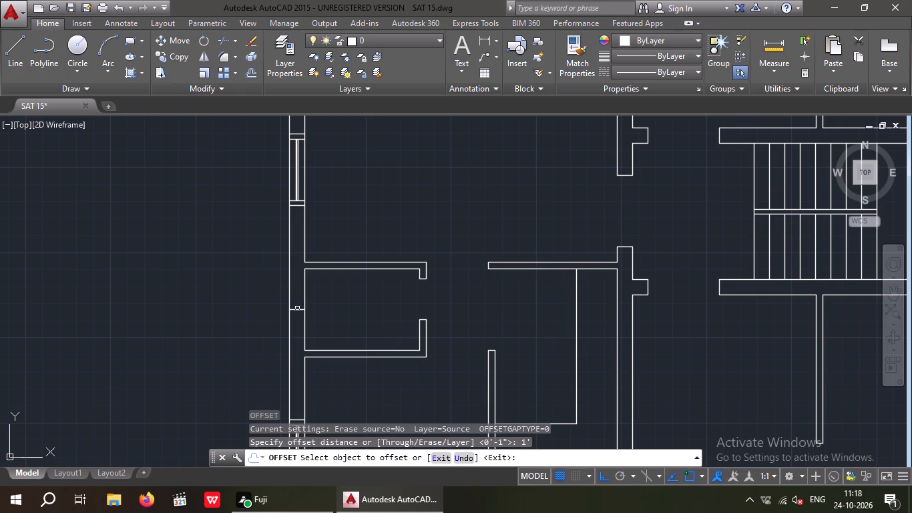
click(297, 311)
click(305, 286)
scroll(290, 311, up, 3)
drag(298, 311, 299, 323)
click(310, 364)
scroll(311, 326, down, 3)
key(Escape)
key(Escape)
key(Escape)
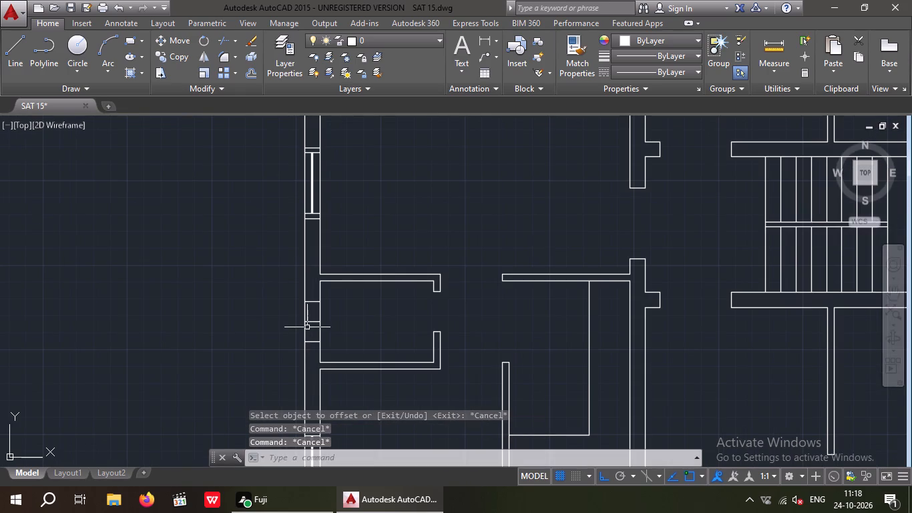
Offset the two outer cross lines of the small west room's window by 3" outward, away from the opening's centre.
key(o)
key(Return)
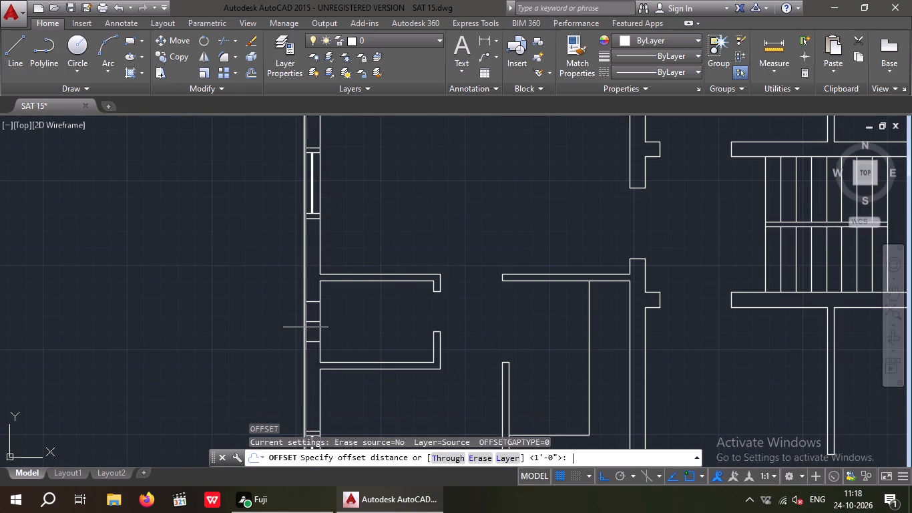
key(3)
key(shift+quotedbl)
key(Return)
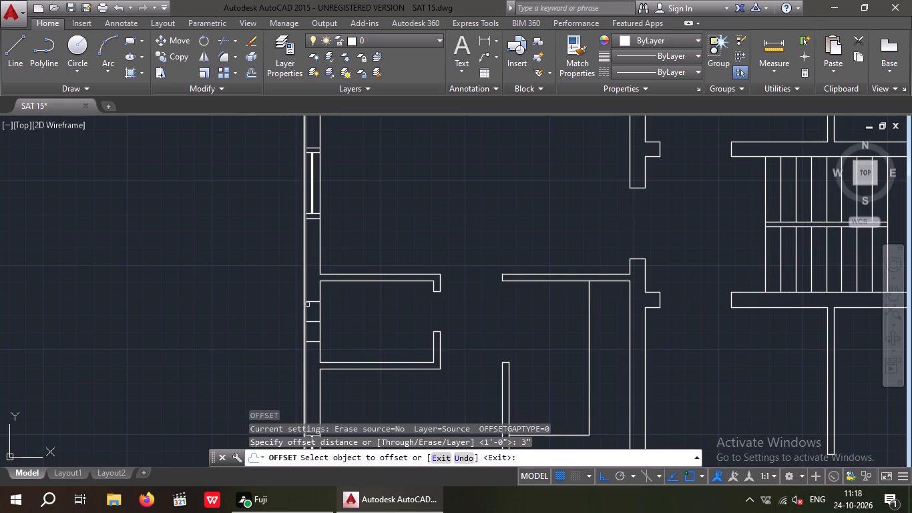
scroll(319, 299, up, 2)
drag(300, 310, 300, 298)
click(308, 271)
scroll(308, 271, down, 3)
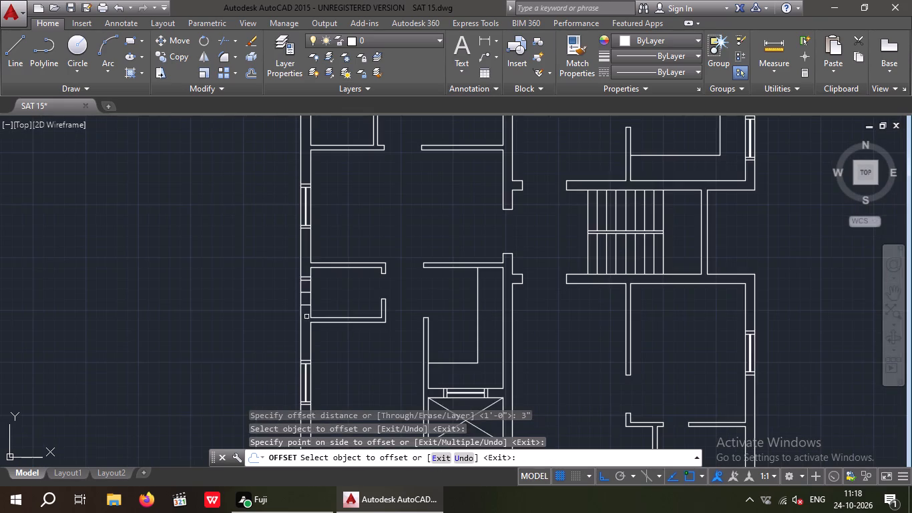
scroll(314, 302, up, 2)
drag(290, 313, 290, 328)
click(291, 329)
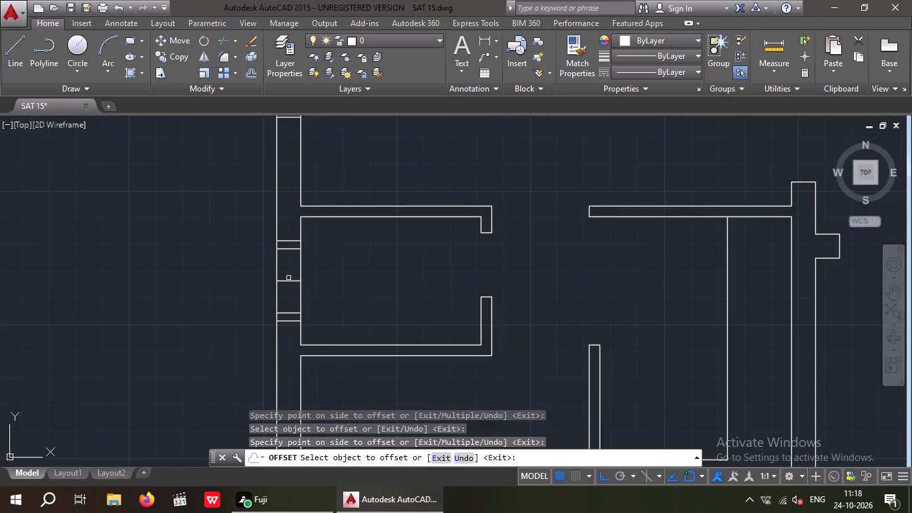
key(Escape)
key(Escape)
Delete the middle cross line of the small west room's window opening.
scroll(284, 279, up, 3)
drag(296, 318, 276, 298)
click(270, 279)
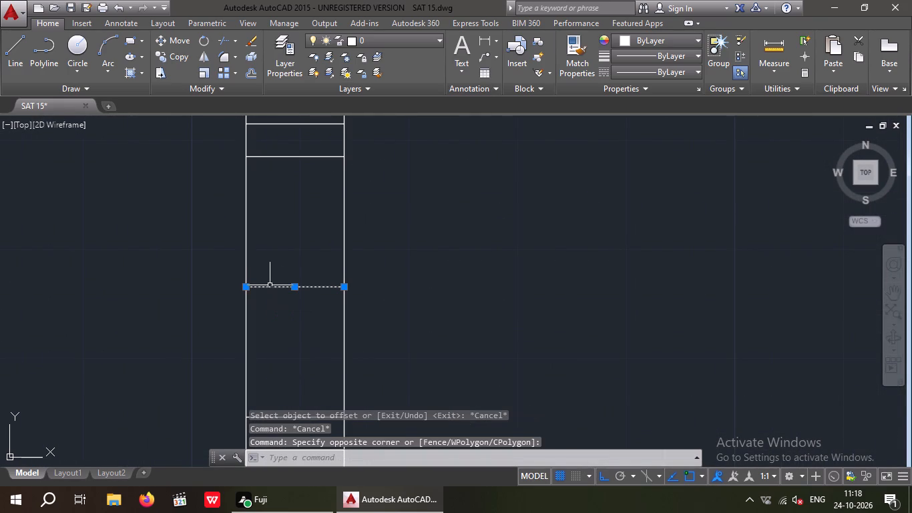
key(Delete)
scroll(269, 303, down, 3)
key(Escape)
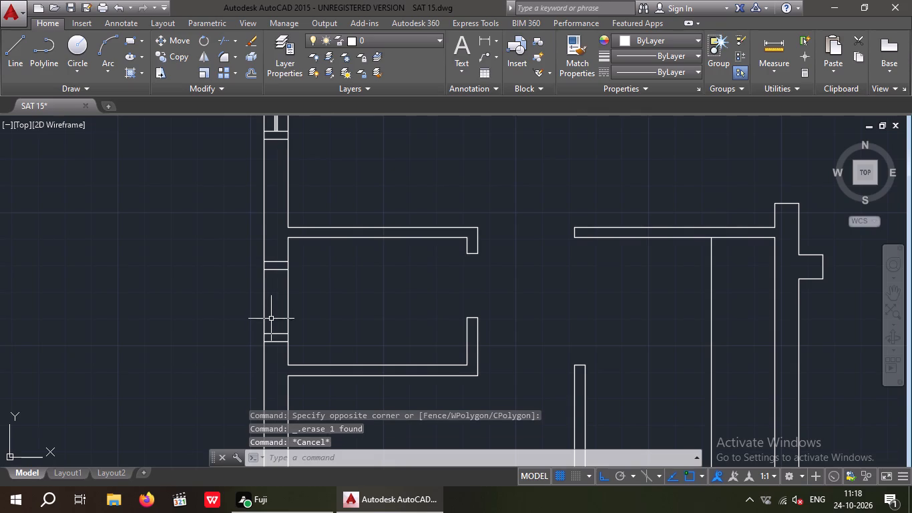
key(Escape)
Draw a centre line between the midpoints of the inner jamb lines in the small west room's window.
key(l)
key(Escape)
key(Escape)
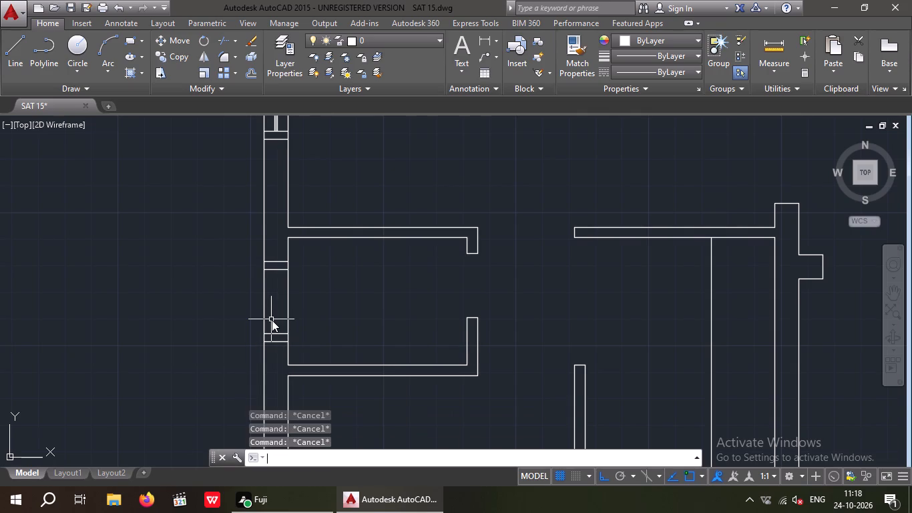
key(l)
key(Return)
scroll(276, 284, up, 2)
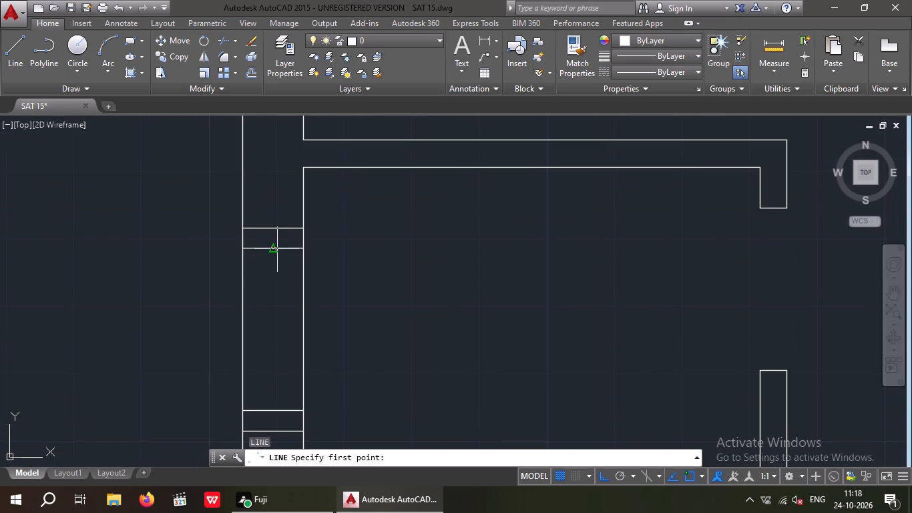
click(272, 248)
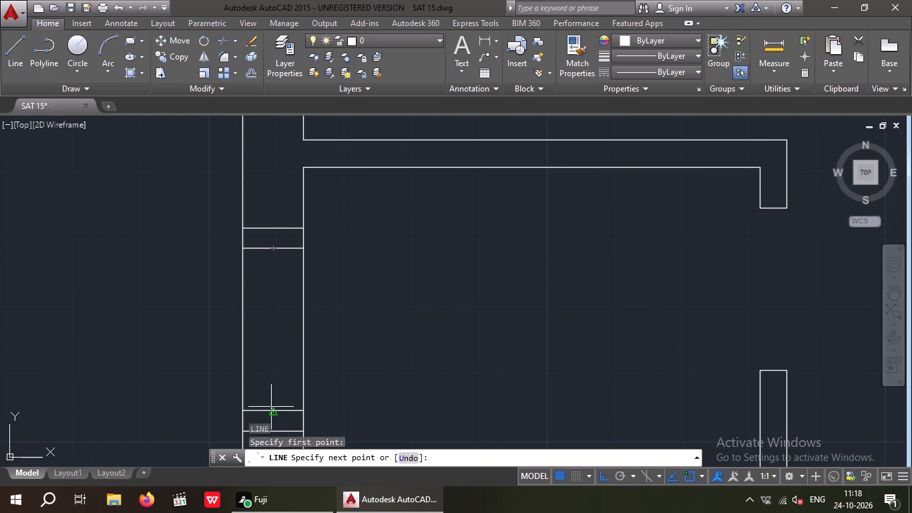
click(270, 411)
key(Escape)
key(Escape)
key(Escape)
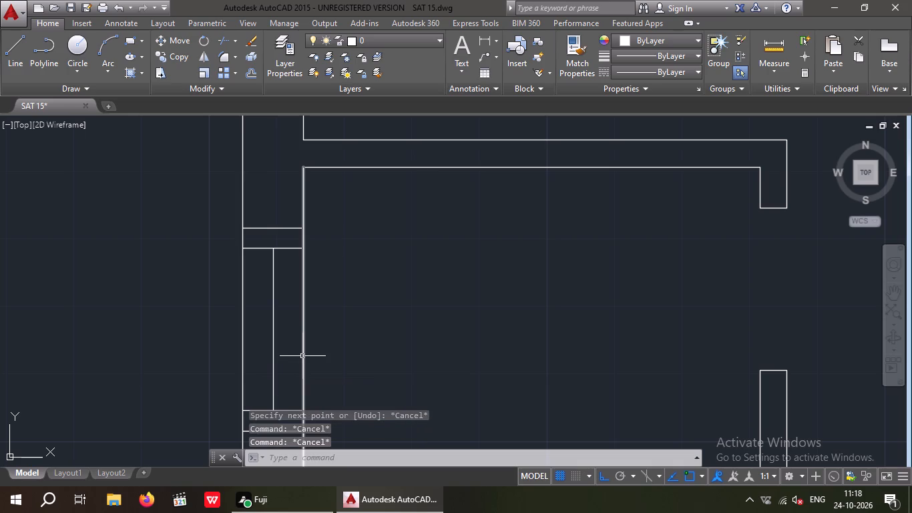
Offset the centre line of the small west room's window by 1/2" to both its east and west sides.
key(o)
key(Return)
text(1/)
key(2)
key(shift+quotedbl)
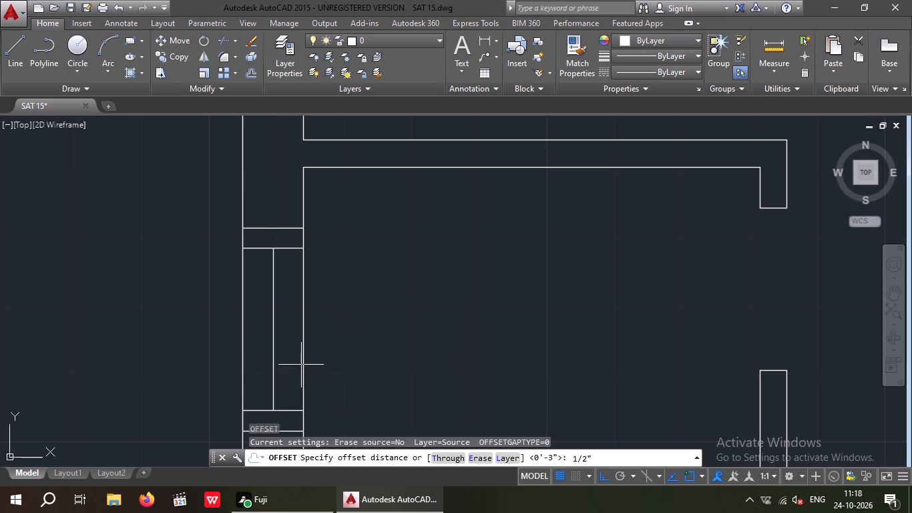
key(Return)
click(274, 355)
click(290, 351)
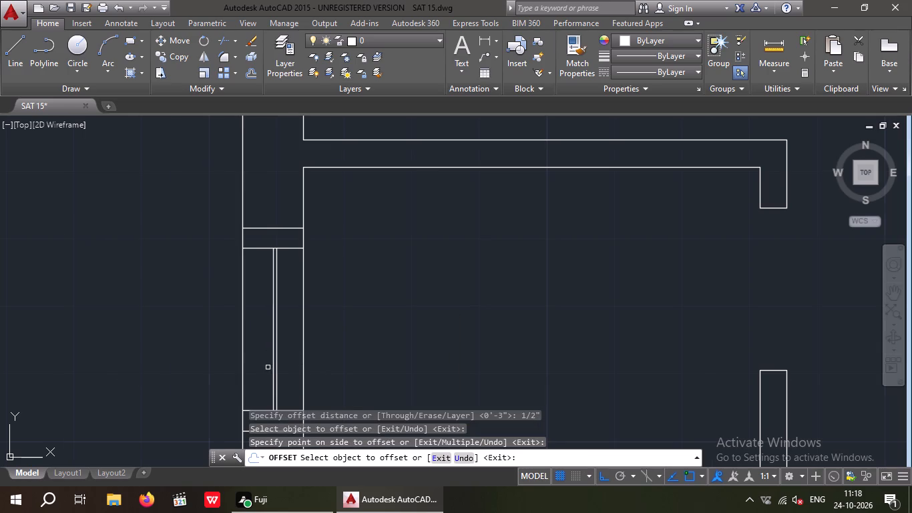
scroll(268, 367, up, 2)
drag(278, 355, 239, 368)
click(232, 370)
scroll(249, 346, down, 3)
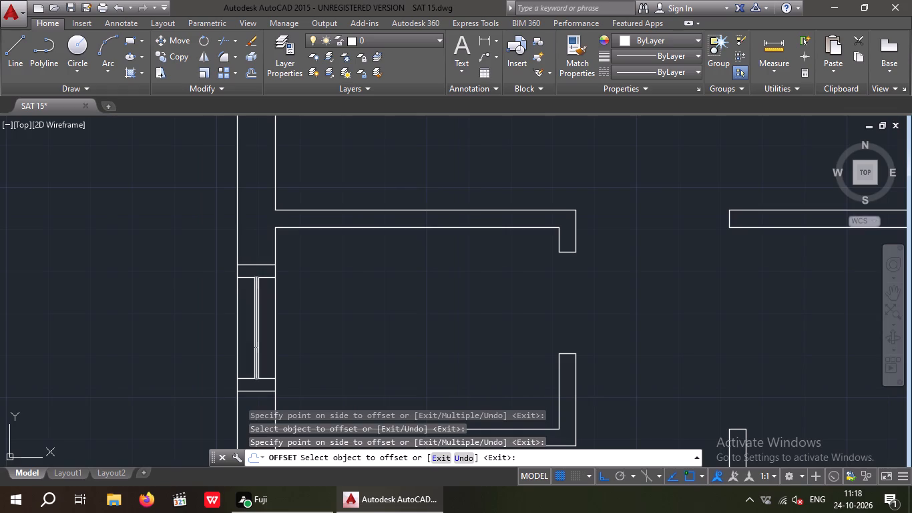
middle_drag(360, 329, 316, 320)
scroll(315, 307, down, 4)
middle_drag(328, 301, 309, 256)
middle_drag(327, 379, 312, 288)
key(Escape)
key(Escape)
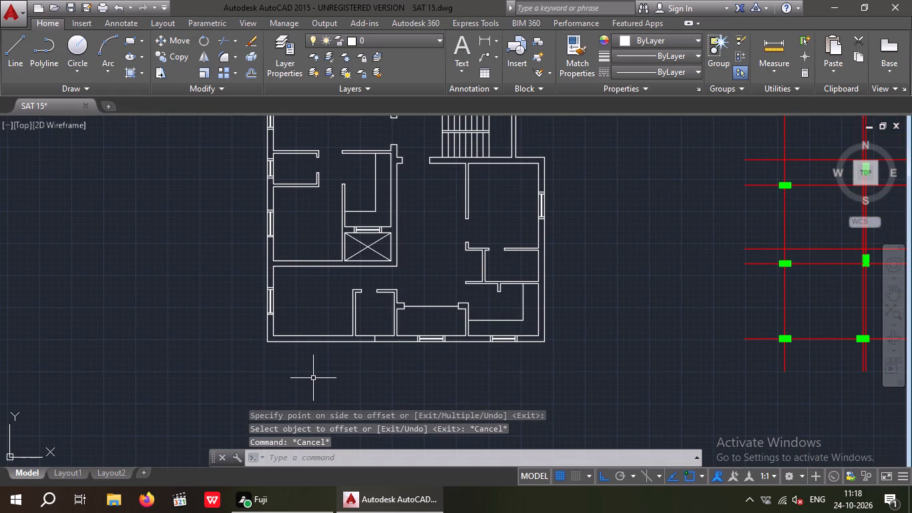
Offset the cross line in the small south room's outer wall by 1' to both its east and west sides.
key(o)
key(Return)
key(1)
key(apostrophe)
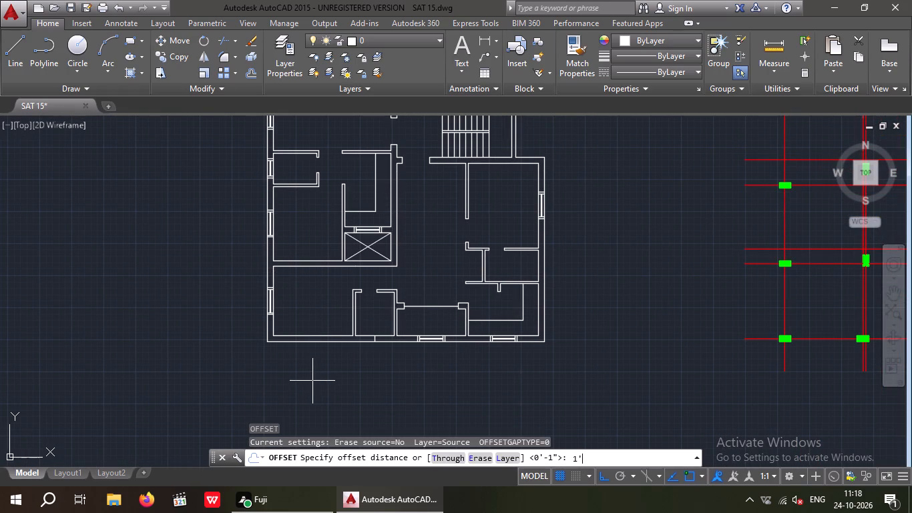
key(Return)
scroll(373, 345, up, 5)
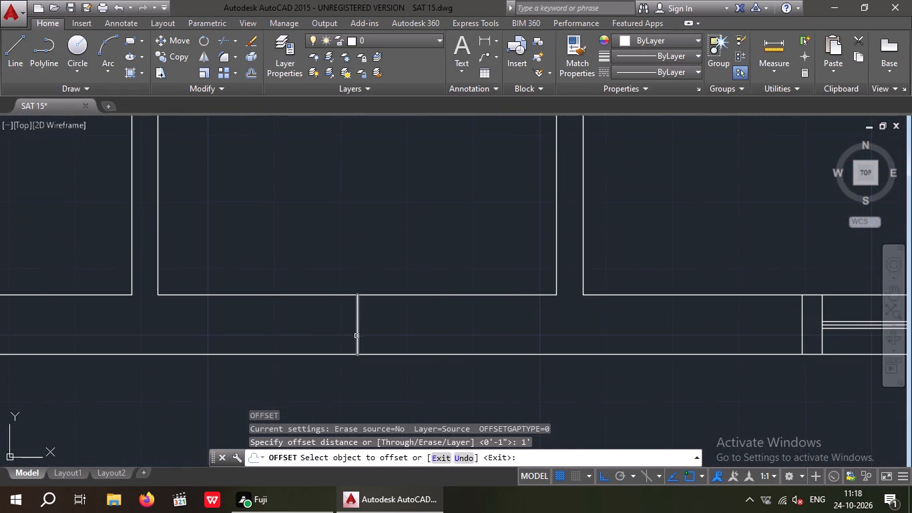
drag(357, 333, 371, 331)
drag(432, 319, 413, 327)
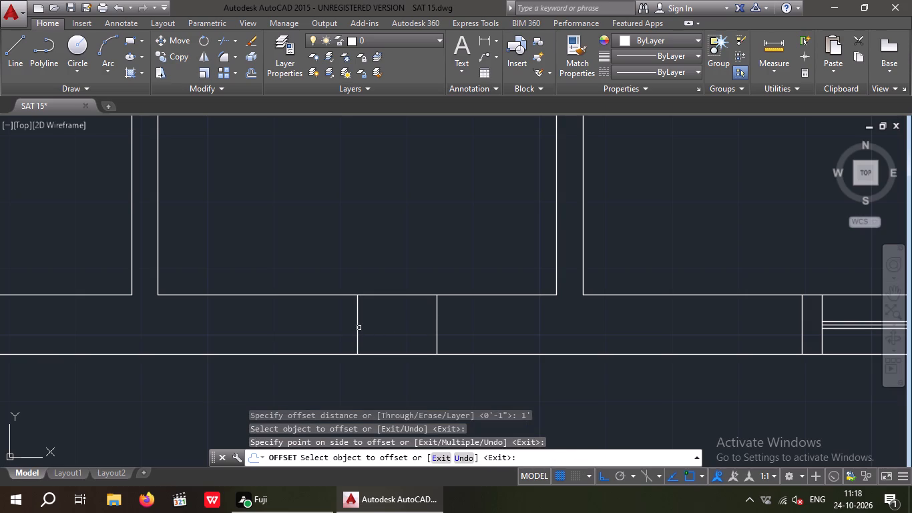
drag(357, 329, 304, 342)
click(281, 351)
scroll(285, 350, down, 1)
key(Escape)
key(Escape)
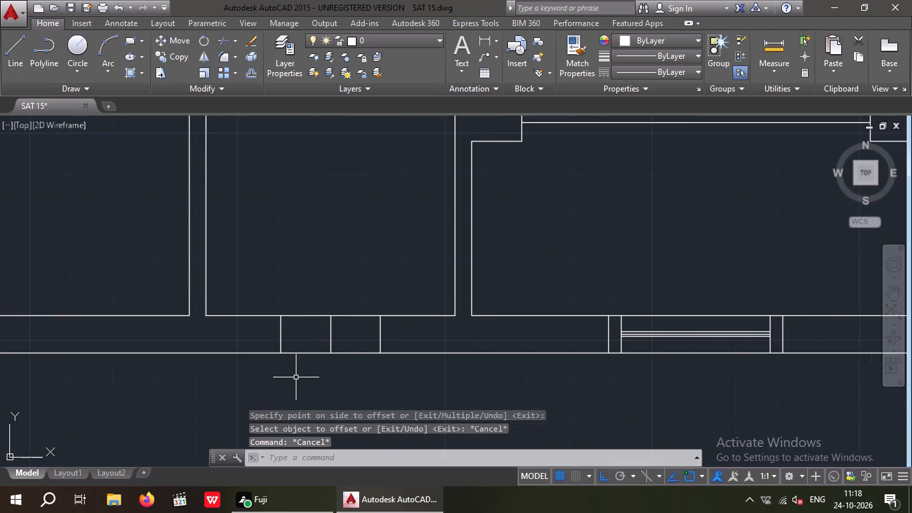
Offset the two outer cross lines of the small south room's window by 3" outward, away from the opening's centre.
key(Escape)
key(o)
key(Return)
key(3)
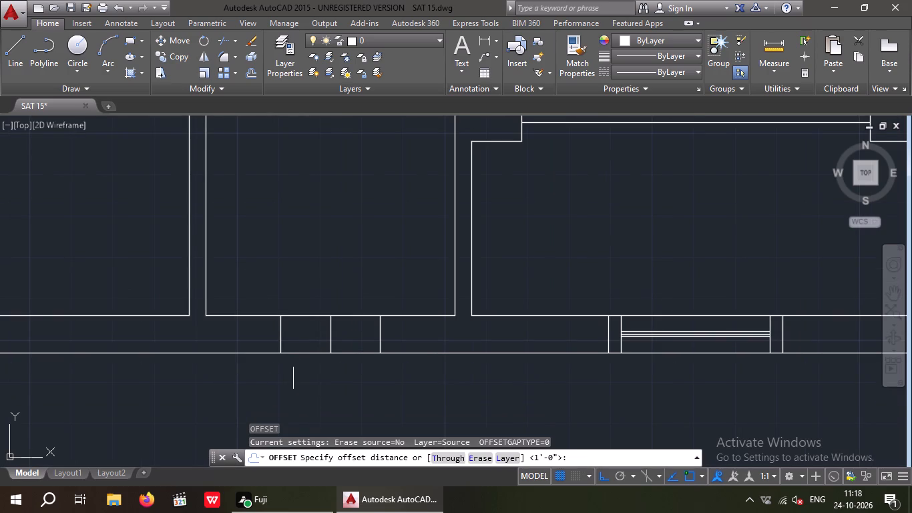
key(shift+quotedbl)
key(Return)
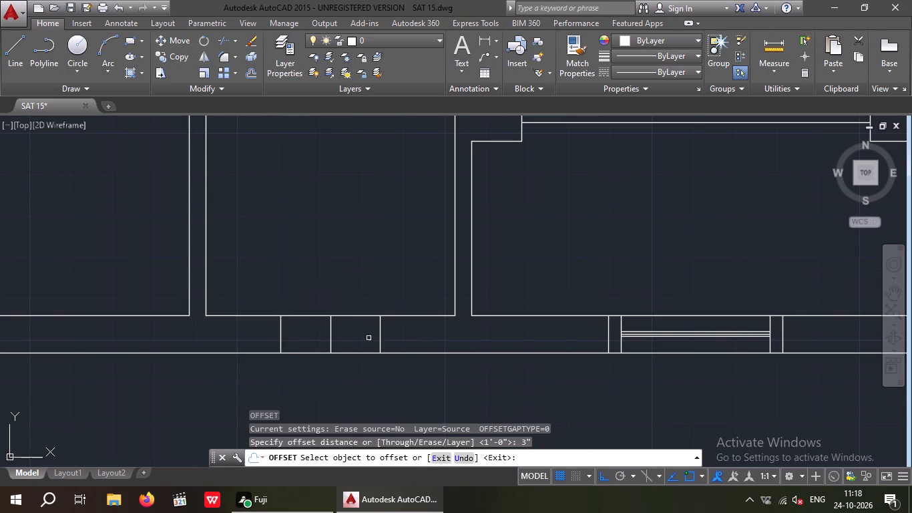
drag(381, 333, 395, 337)
drag(465, 333, 455, 336)
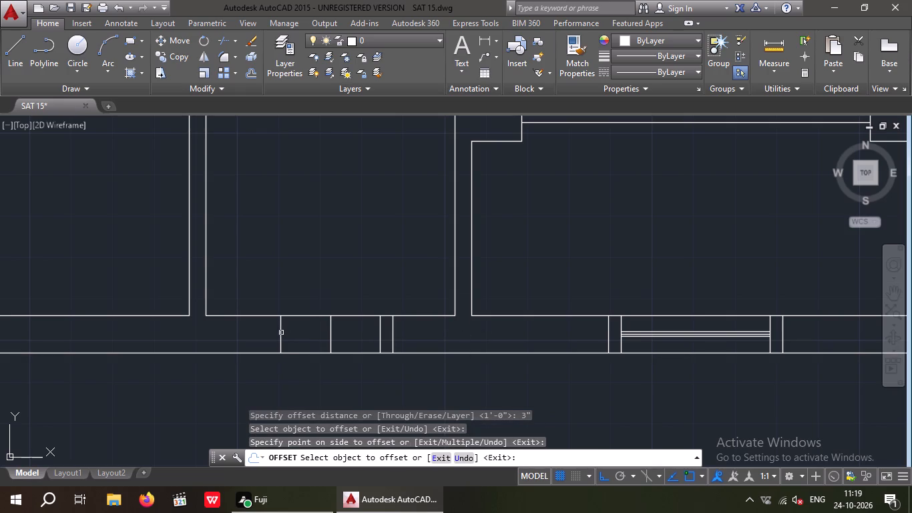
drag(280, 334, 263, 344)
click(254, 349)
key(Escape)
key(Escape)
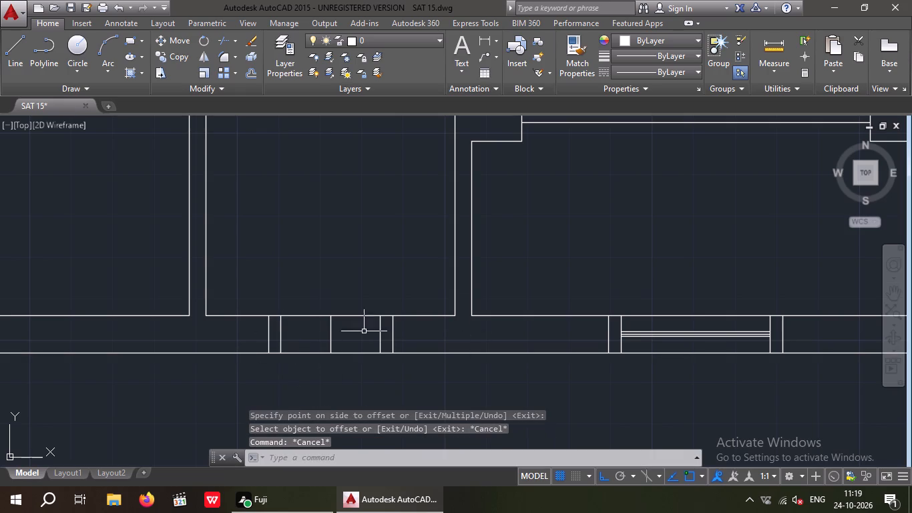
Delete the middle cross line of the small south room's window opening.
scroll(325, 339, up, 2)
drag(361, 307, 326, 328)
click(316, 334)
key(Delete)
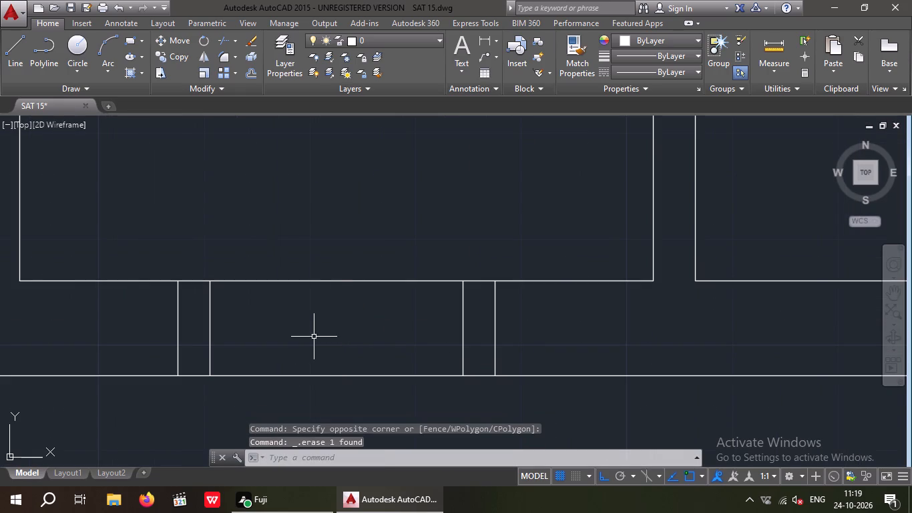
key(Escape)
key(Escape)
Draw a centre line between the midpoints of the inner jamb lines in the small south room's window.
key(l)
key(Return)
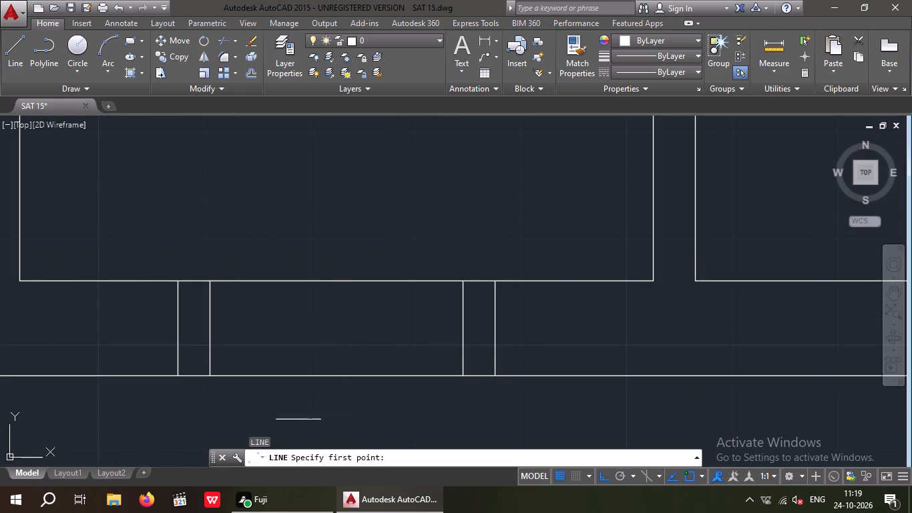
drag(210, 329, 240, 337)
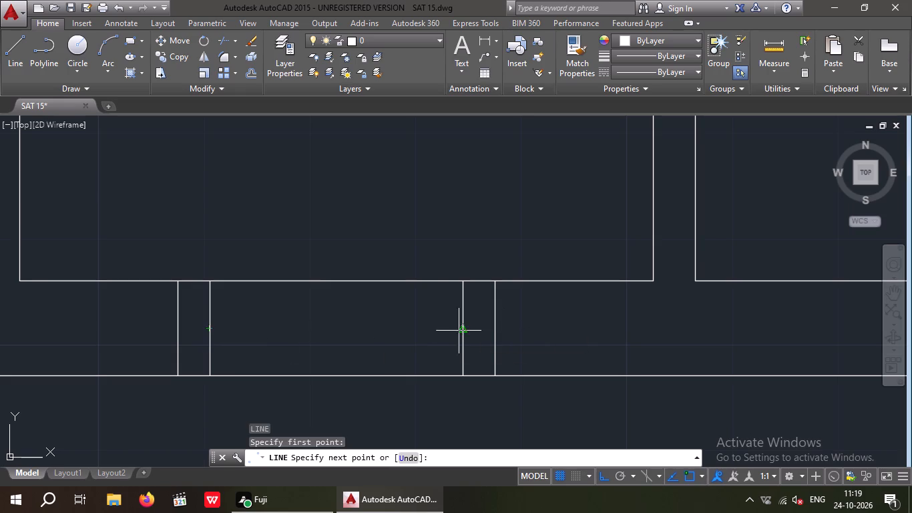
click(463, 329)
key(Escape)
key(Escape)
key(Escape)
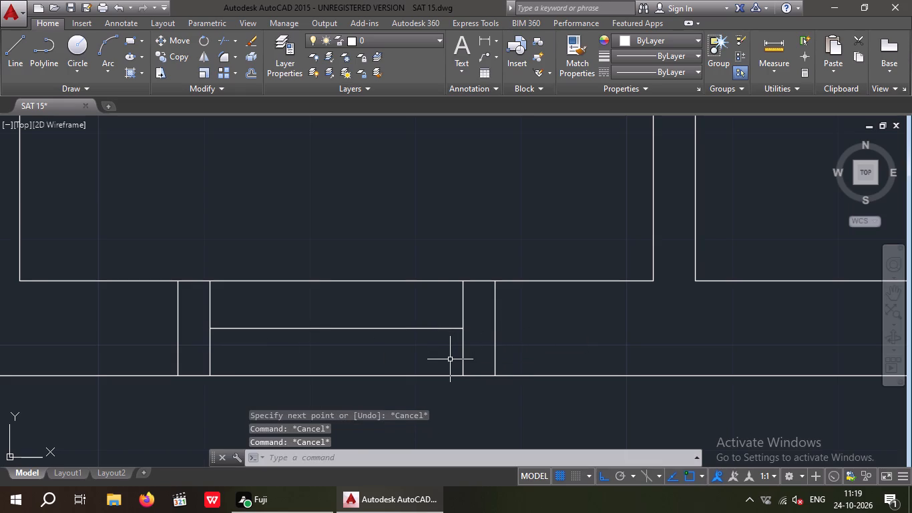
Offset the centre line of the small south room's window by 1/2" to both its north and south sides.
key(o)
key(Return)
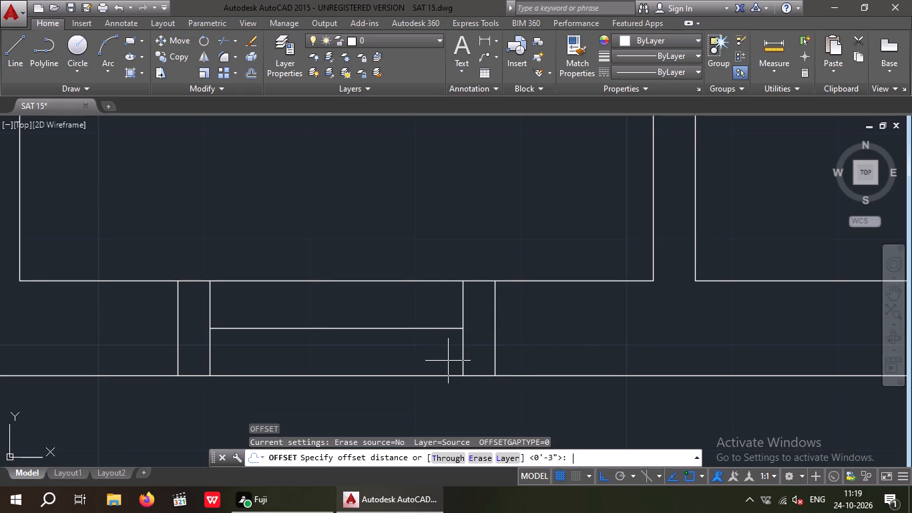
text(1/2)
key(shift+quotedbl)
key(Return)
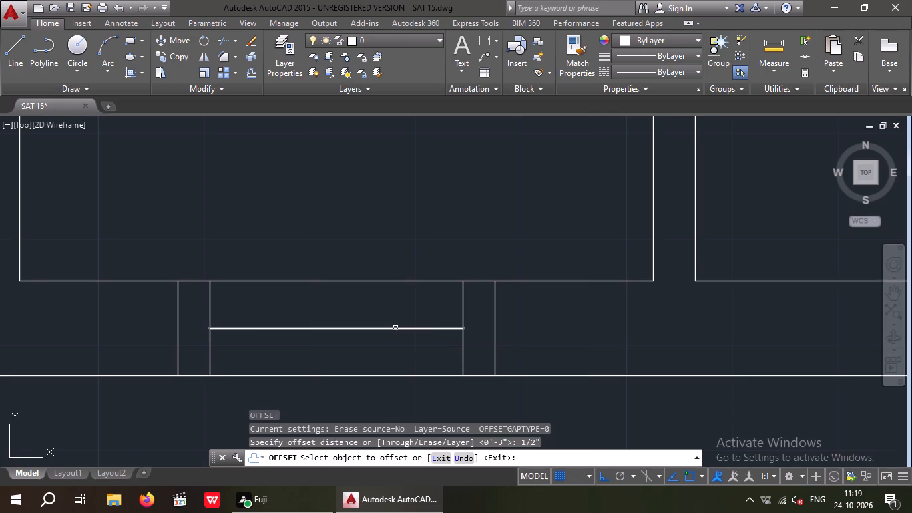
click(395, 327)
click(403, 288)
scroll(391, 333, up, 2)
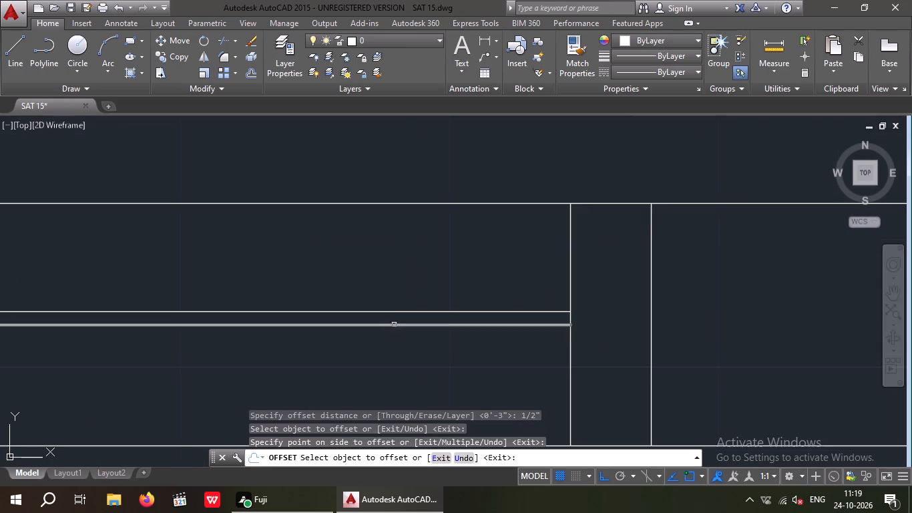
drag(394, 326, 399, 343)
click(404, 366)
scroll(412, 345, down, 3)
key(Escape)
key(Escape)
Draw a cross line through the outer wall of the small east room, just north of the southeast corner room, at the wall's midpoint.
scroll(553, 325, down, 1)
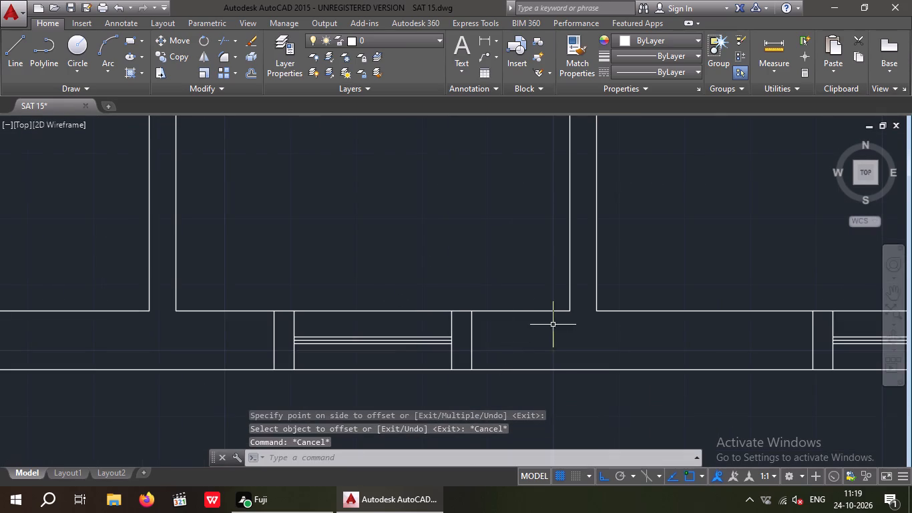
scroll(552, 325, down, 3)
middle_drag(536, 325, 481, 325)
middle_drag(480, 317, 393, 383)
middle_drag(643, 317, 425, 330)
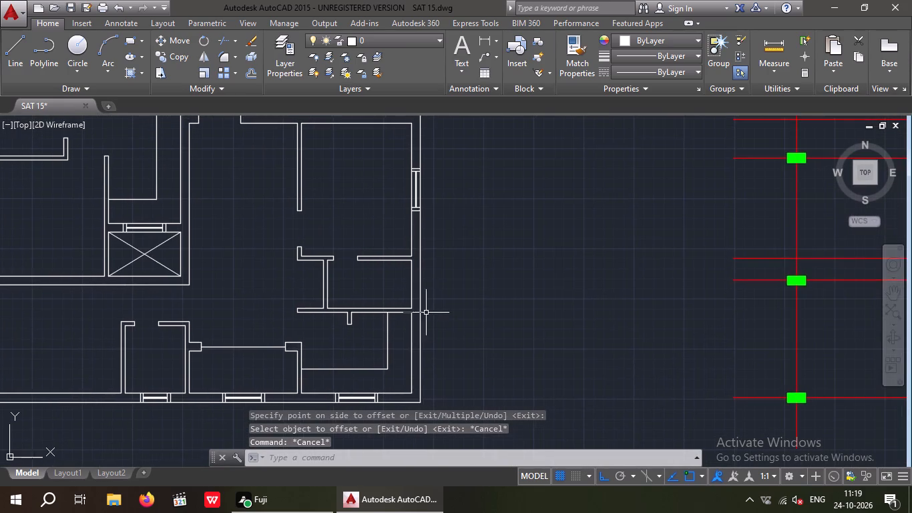
scroll(411, 269, up, 1)
key(l)
key(space)
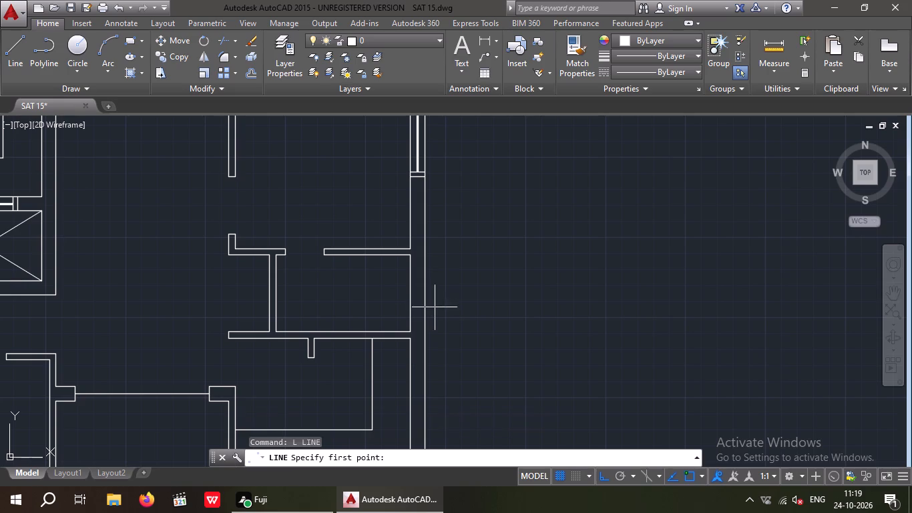
scroll(408, 296, up, 1)
drag(413, 293, 419, 294)
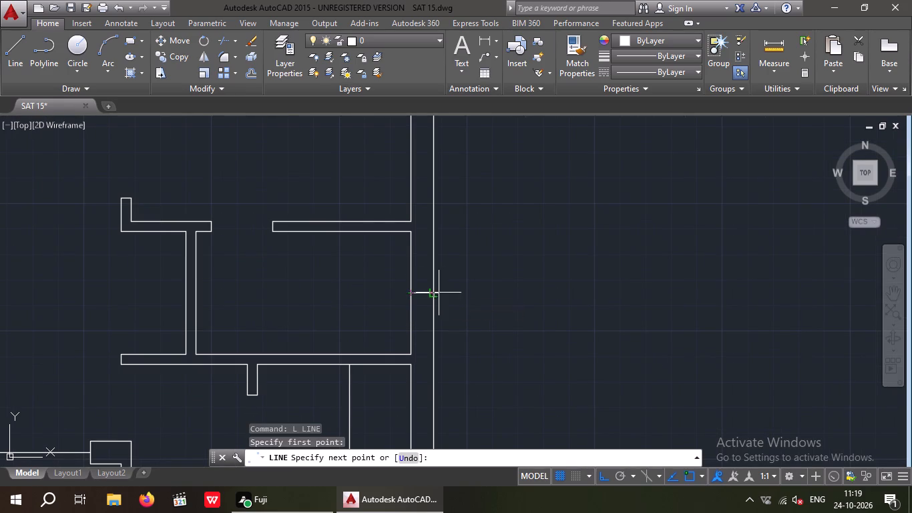
click(436, 293)
key(Escape)
key(Escape)
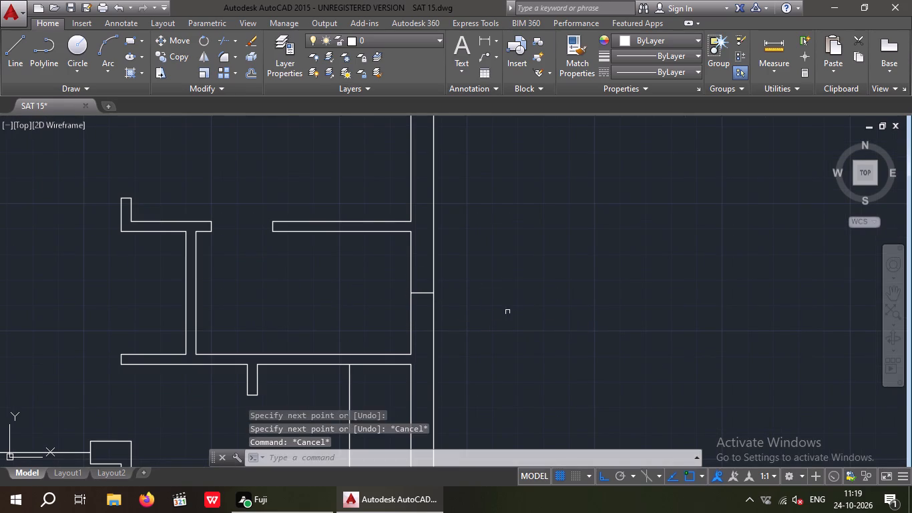
Offset the cross line in the small east room's outer wall by 1' to both its north and south sides.
key(o)
key(Return)
key(1)
key(apostrophe)
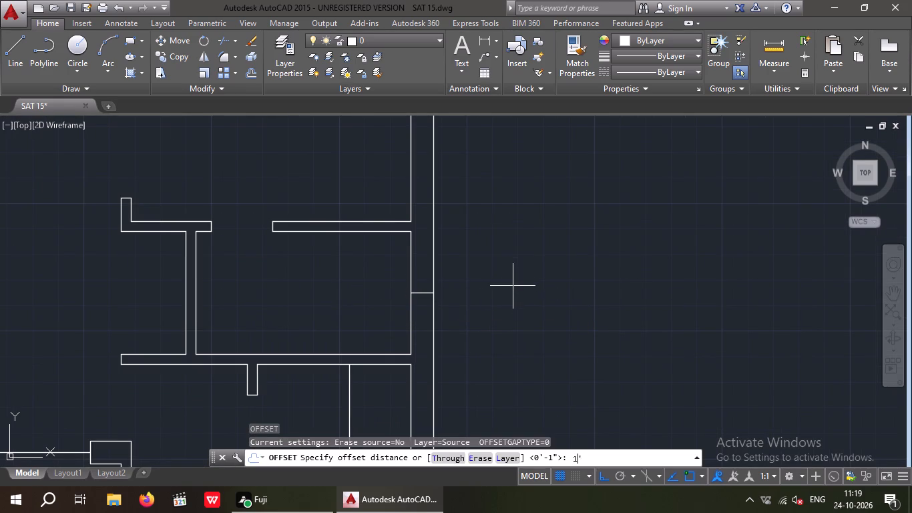
key(Return)
drag(425, 293, 422, 285)
click(422, 259)
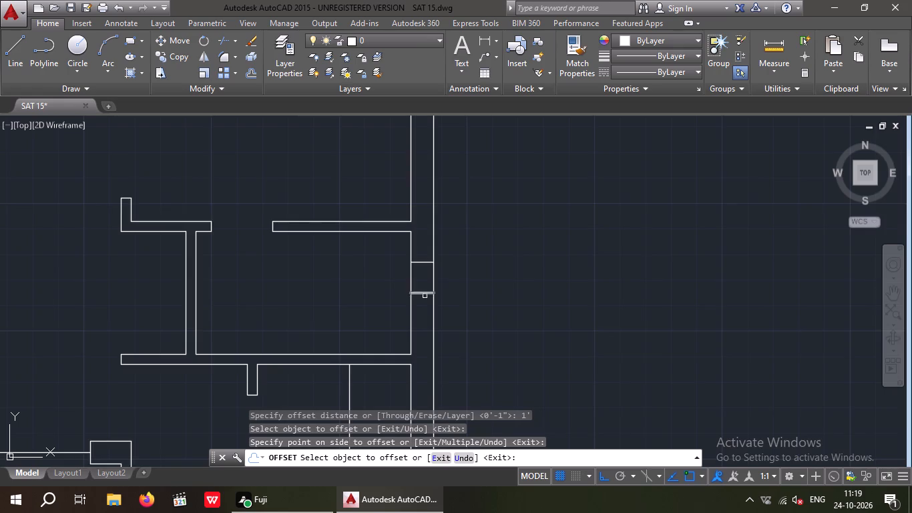
scroll(425, 296, up, 1)
drag(422, 292, 429, 316)
click(438, 347)
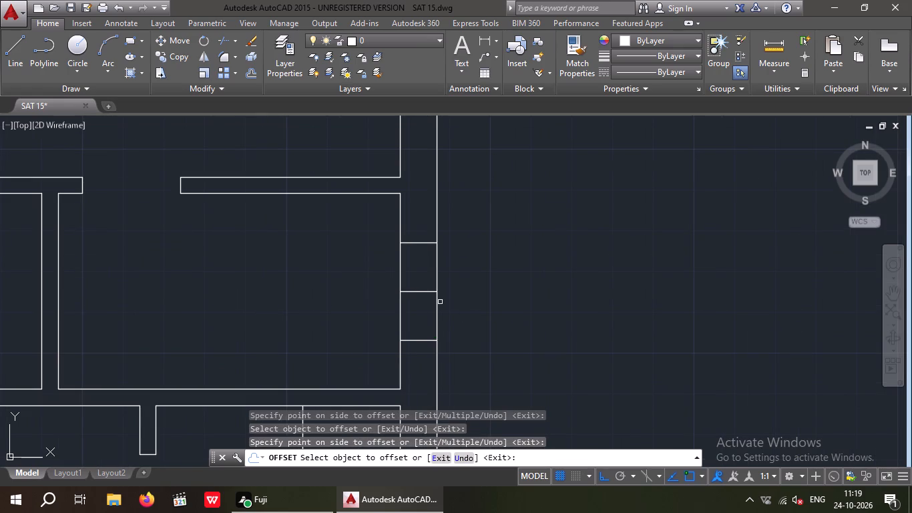
key(Escape)
key(Escape)
Delete the middle cross line of the small east room's window opening.
scroll(419, 302, up, 2)
drag(426, 312, 413, 297)
click(410, 262)
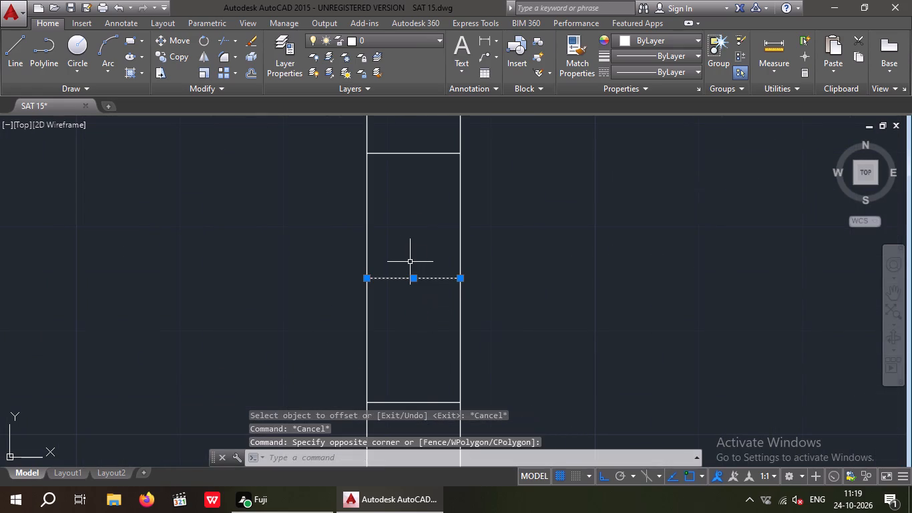
key(Delete)
scroll(407, 279, down, 3)
key(Escape)
key(Escape)
Offset the two remaining cross lines of the small east room's window by 3" outward, away from the opening's centre.
key(o)
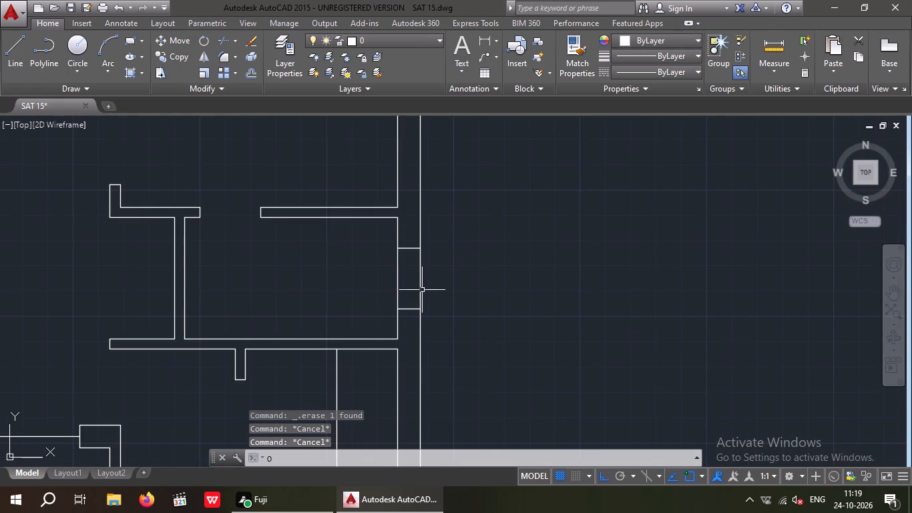
key(Return)
key(3)
key(shift+quotedbl)
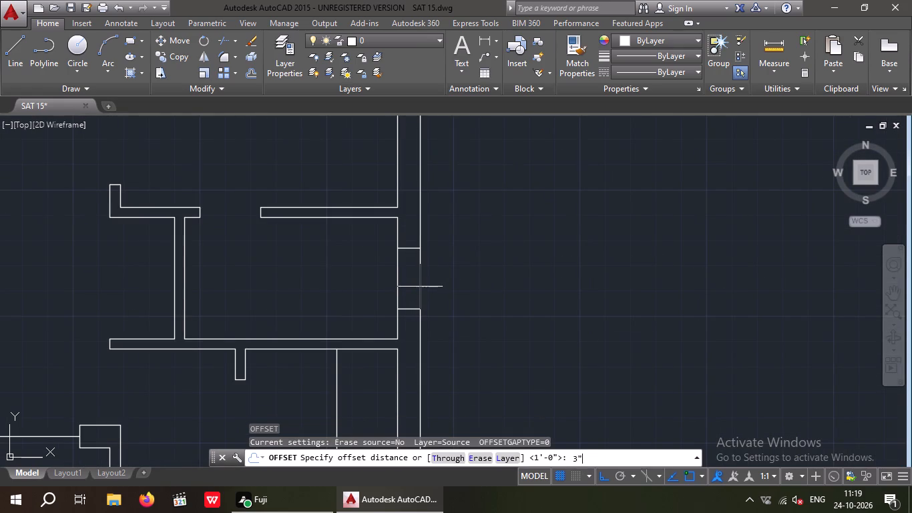
key(Return)
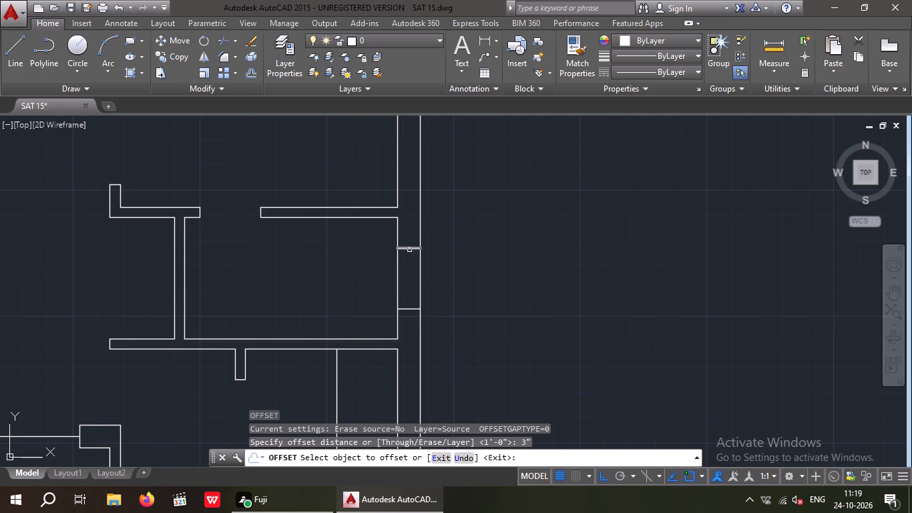
click(409, 250)
click(413, 231)
scroll(418, 306, up, 1)
drag(403, 313, 402, 323)
click(402, 331)
key(Escape)
key(Escape)
key(Escape)
key(Escape)
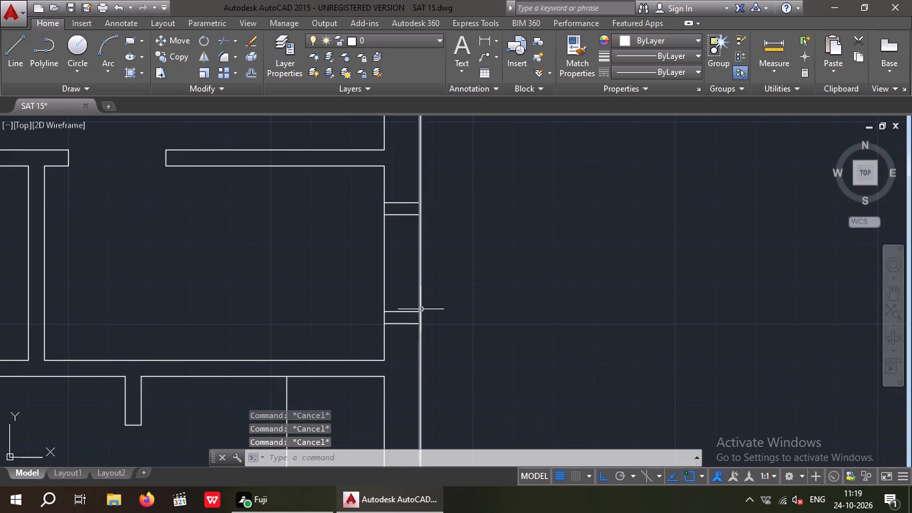
Draw a centre line between the midpoints of the inner jamb lines in the small east room's window.
key(l)
key(Return)
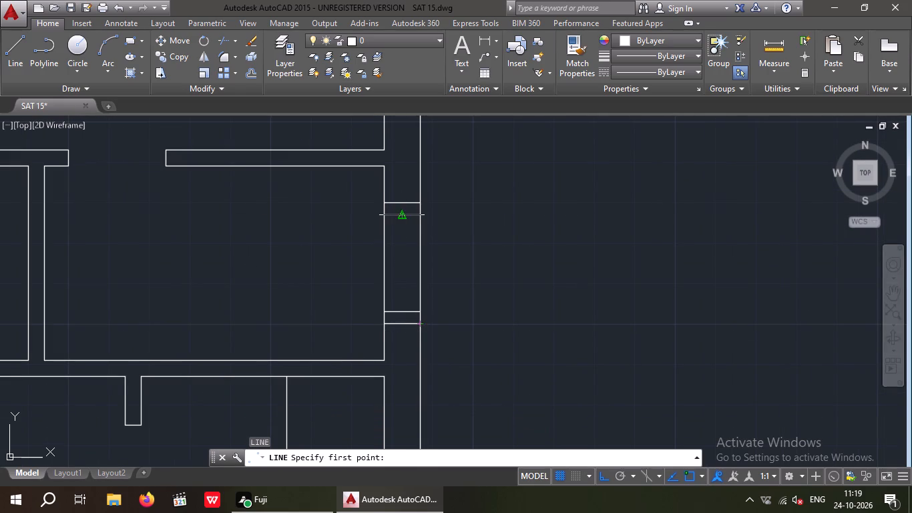
drag(403, 216, 403, 232)
scroll(404, 307, up, 2)
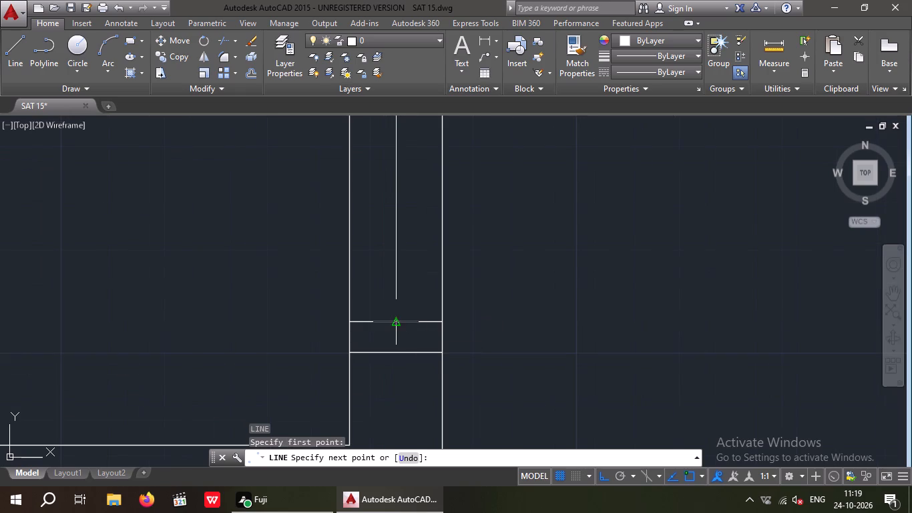
click(397, 321)
key(Escape)
key(Escape)
key(Escape)
Offset the centre line of the small east room's window by 1/2" to both its east and west sides.
key(o)
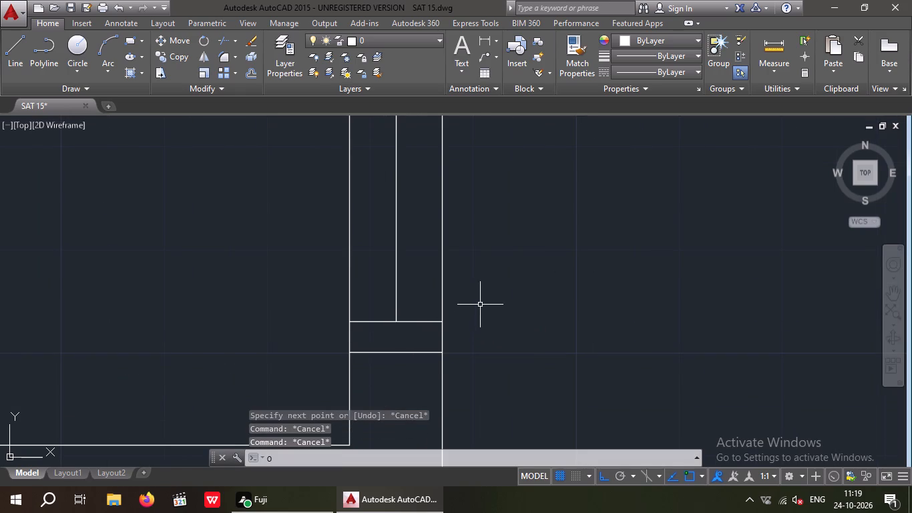
key(Return)
key(3)
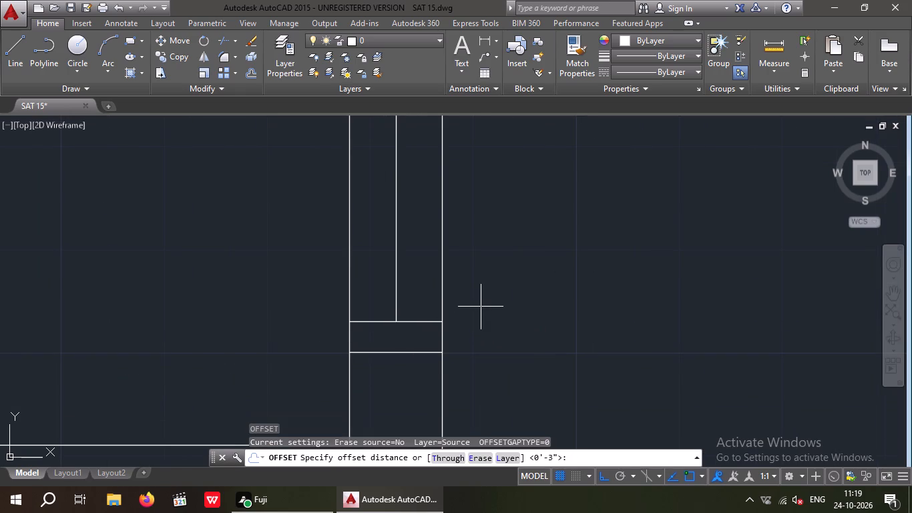
key(BackSpace)
text(1/2)
key(shift+quotedbl)
key(Return)
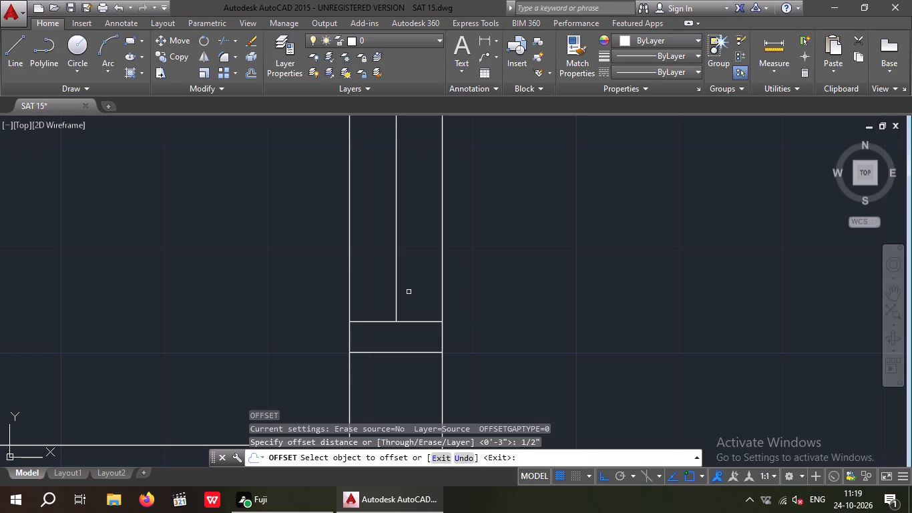
click(396, 290)
click(411, 290)
scroll(397, 297, up, 2)
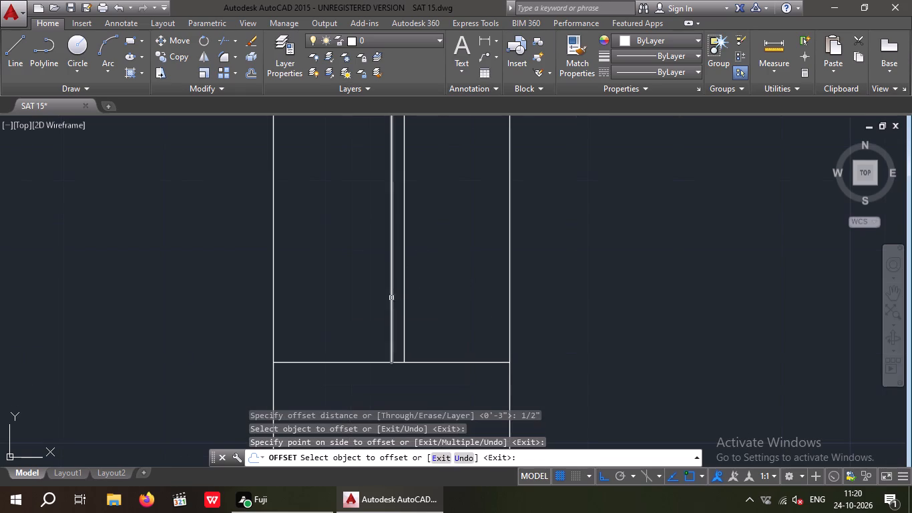
drag(393, 298, 372, 309)
click(351, 318)
scroll(365, 306, down, 6)
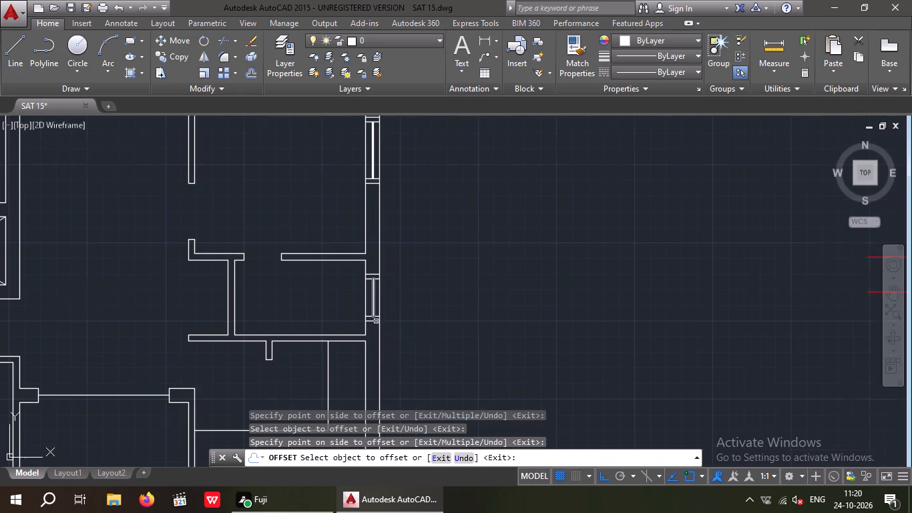
key(Escape)
key(Escape)
Draw a cross line at the midpoint of the outer wall of the windowless small west room, northwest of the staircase.
middle_drag(461, 279, 495, 315)
scroll(522, 299, down, 2)
middle_drag(503, 325, 503, 316)
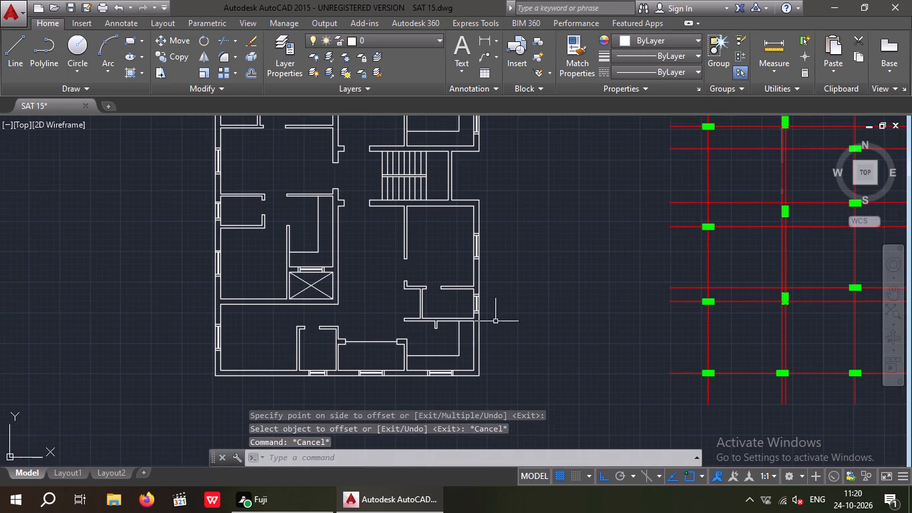
middle_drag(379, 316, 428, 352)
middle_drag(404, 278, 399, 339)
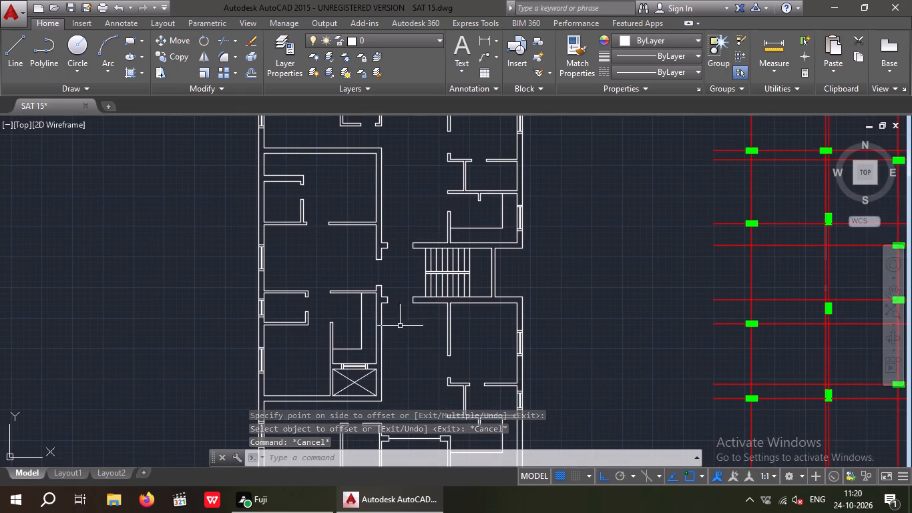
middle_drag(427, 325, 362, 307)
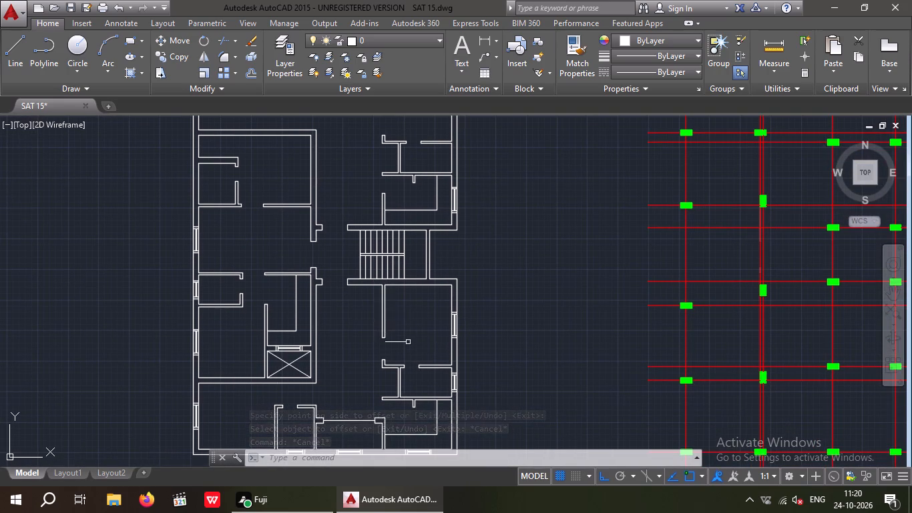
middle_drag(307, 273, 376, 321)
scroll(266, 232, up, 1)
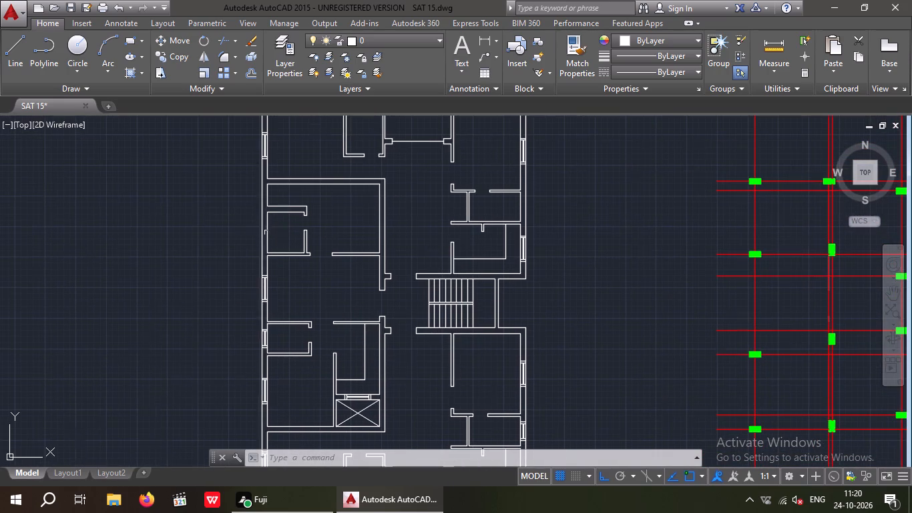
scroll(266, 232, up, 2)
key(l)
key(space)
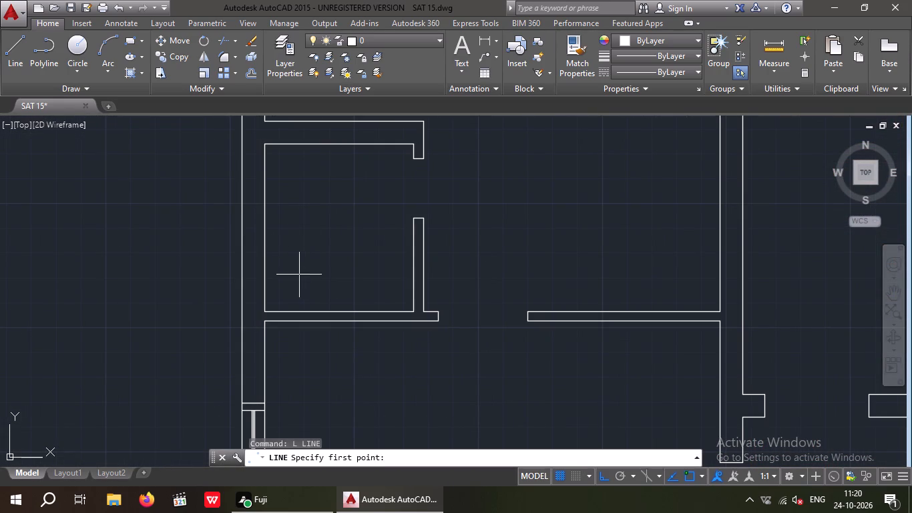
drag(267, 228, 258, 229)
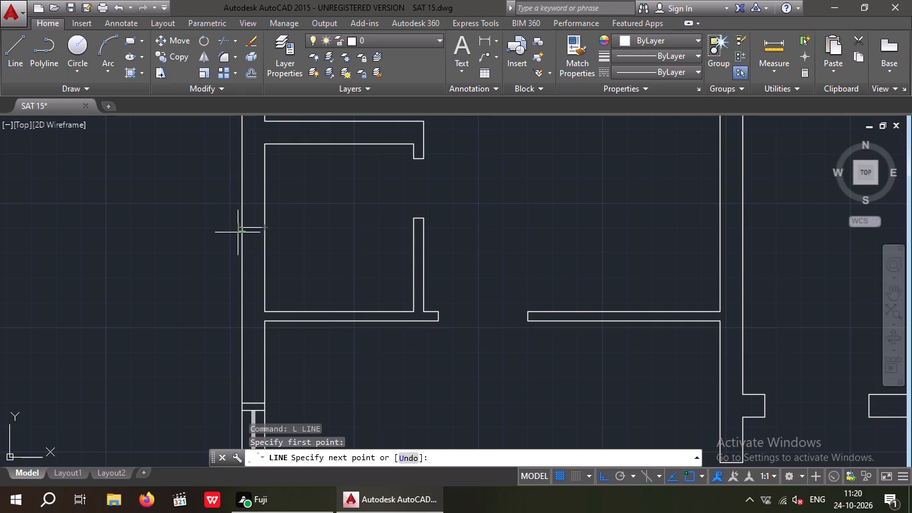
click(241, 230)
key(Escape)
key(Escape)
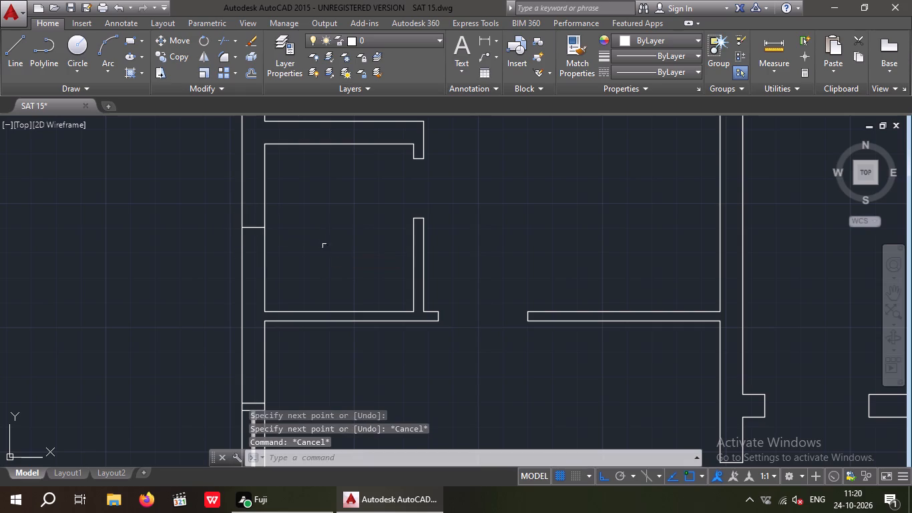
Offset the cross line in that small west room's outer wall by 1' to both its north and south sides.
key(o)
key(Return)
key(1)
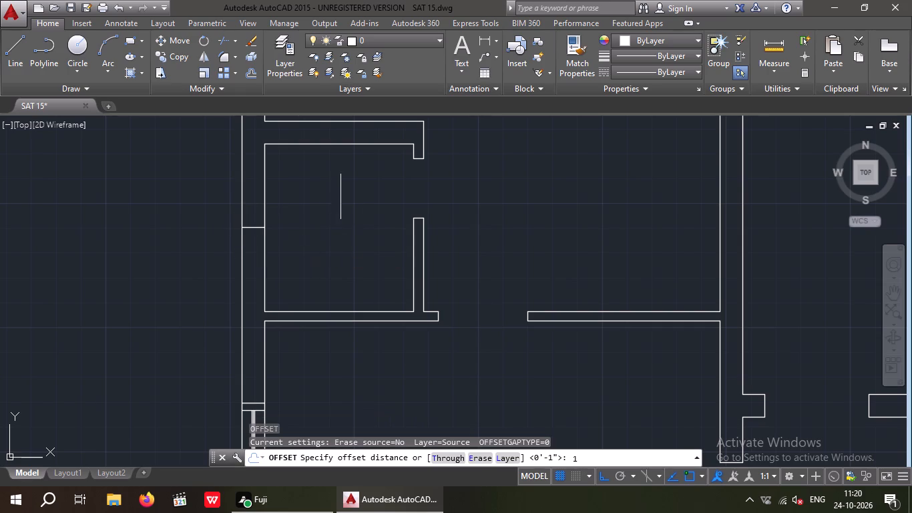
key(apostrophe)
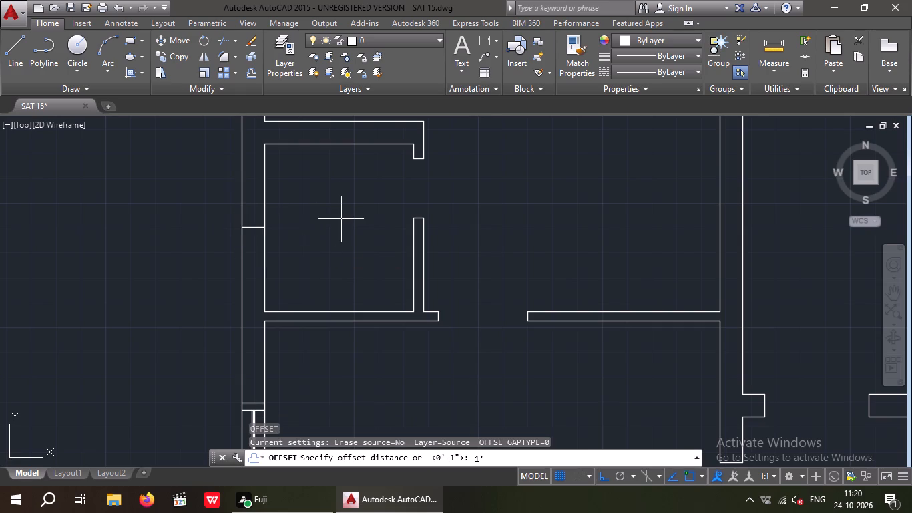
key(Return)
drag(256, 229, 258, 210)
click(263, 194)
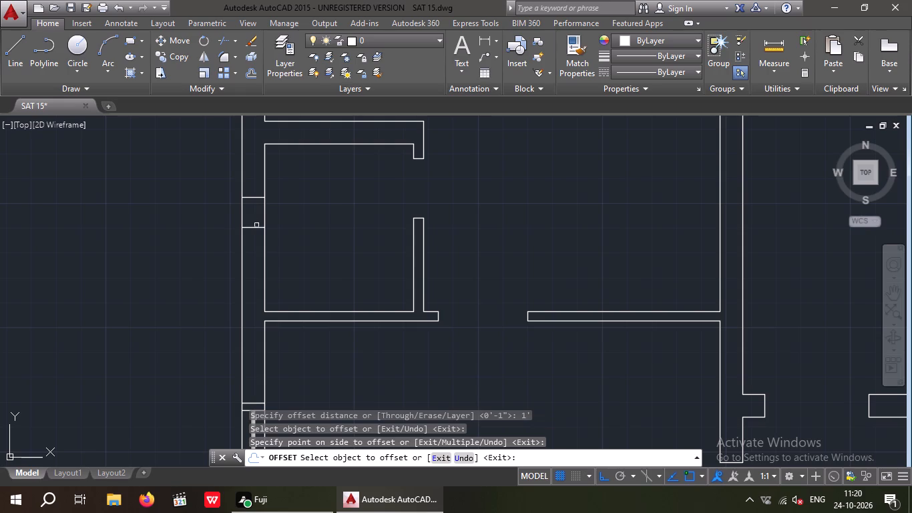
drag(254, 228, 253, 244)
click(256, 272)
key(Escape)
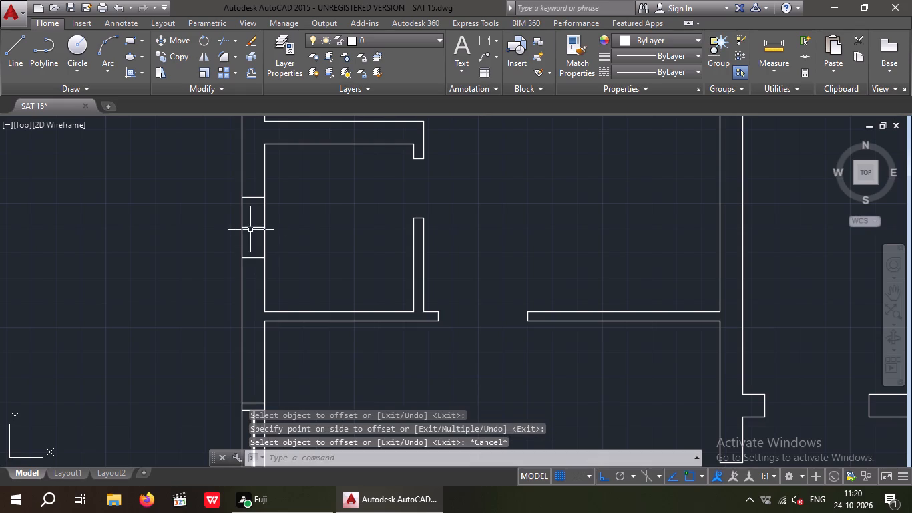
Erase the middle cross line from the window opening in the small west room's outer wall, northwest of the staircase.
scroll(250, 230, up, 2)
drag(272, 252, 238, 225)
drag(236, 200, 239, 206)
key(Delete)
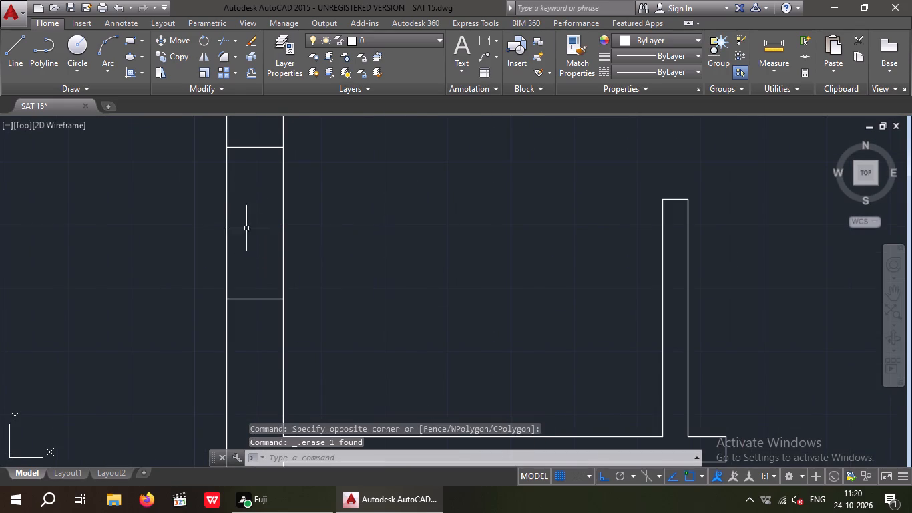
Offset the small west room's two window jamb lines outward by 3", the north one northward and the south one southward.
scroll(246, 234, down, 2)
middle_drag(244, 242, 242, 297)
key(Escape)
key(Escape)
key(o)
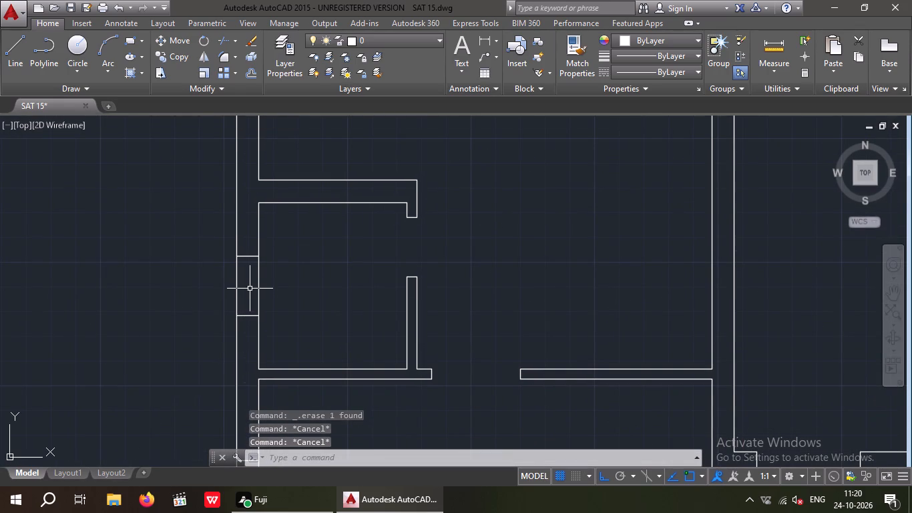
key(Return)
key(3)
key(shift+quotedbl)
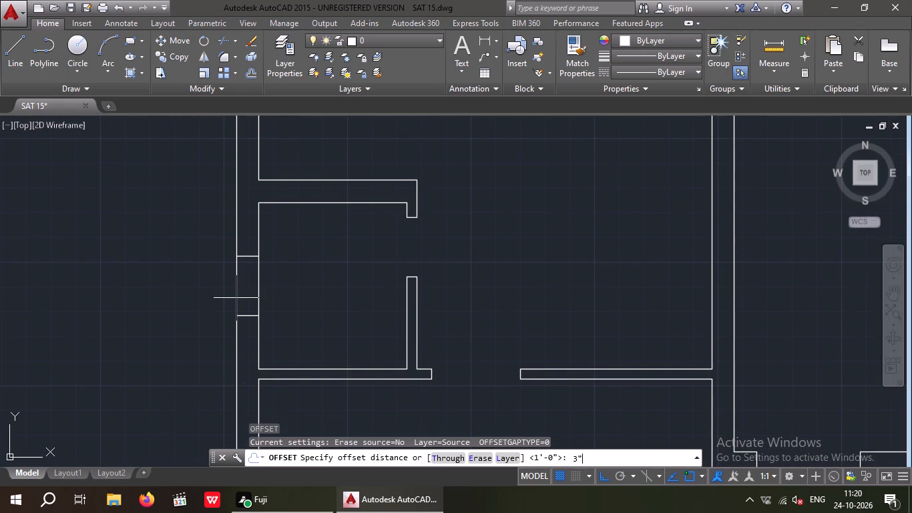
key(Return)
drag(249, 258, 251, 228)
click(254, 214)
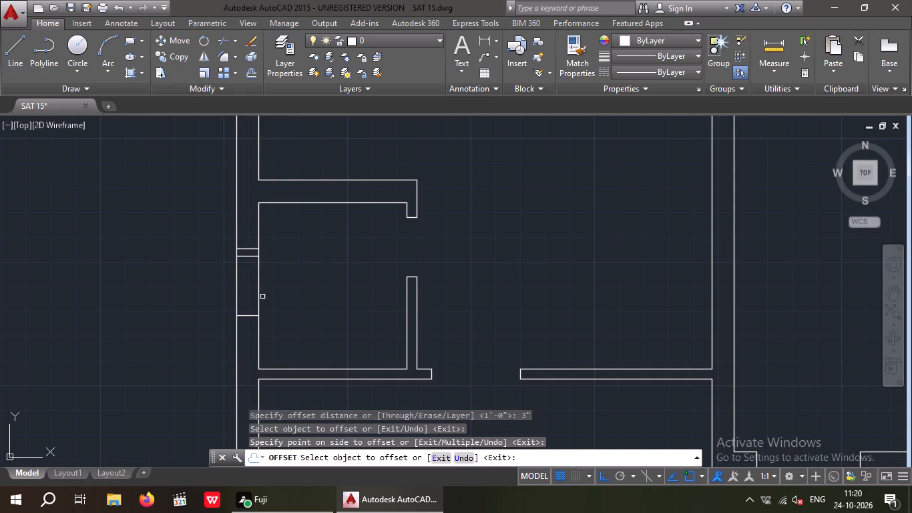
scroll(247, 315, up, 1)
drag(247, 317, 243, 329)
click(241, 340)
scroll(250, 299, down, 2)
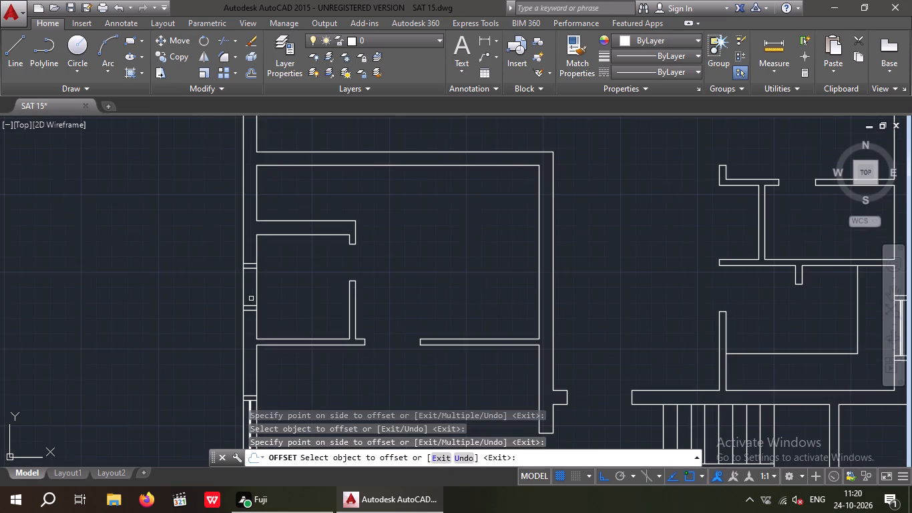
key(Escape)
key(Escape)
key(Escape)
Draw a centre line between the midpoints of the inner jamb lines in the small west room's window.
key(l)
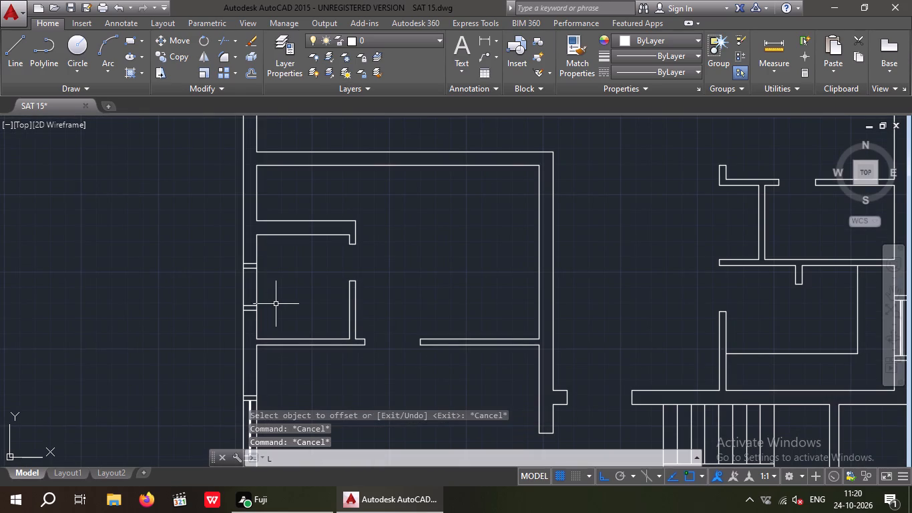
key(Return)
scroll(250, 285, up, 3)
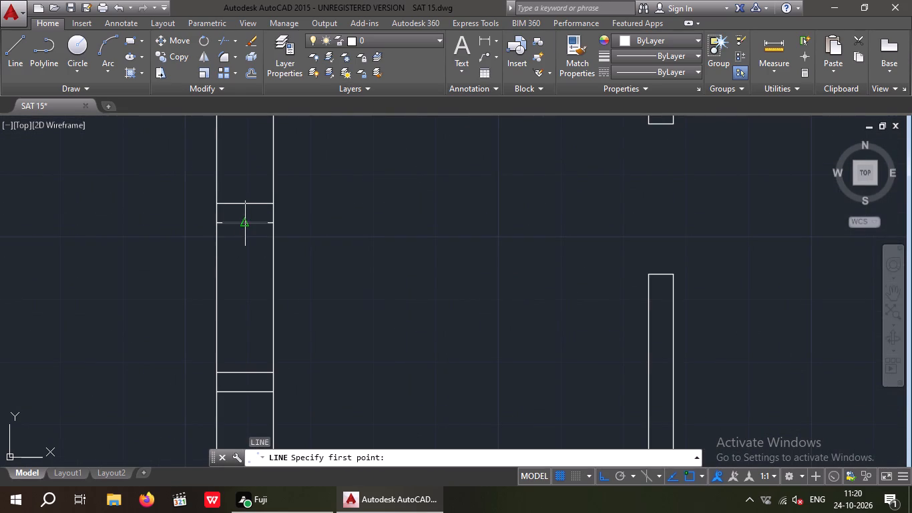
drag(247, 220, 247, 231)
click(242, 373)
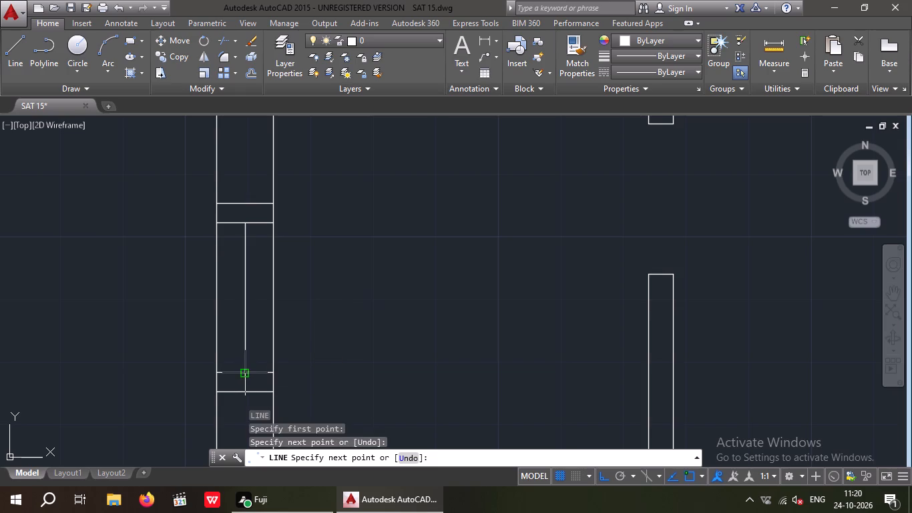
key(Escape)
key(Escape)
Offset the centre line of the small west room's window by 1/2" to both its east and west sides.
key(o)
key(Return)
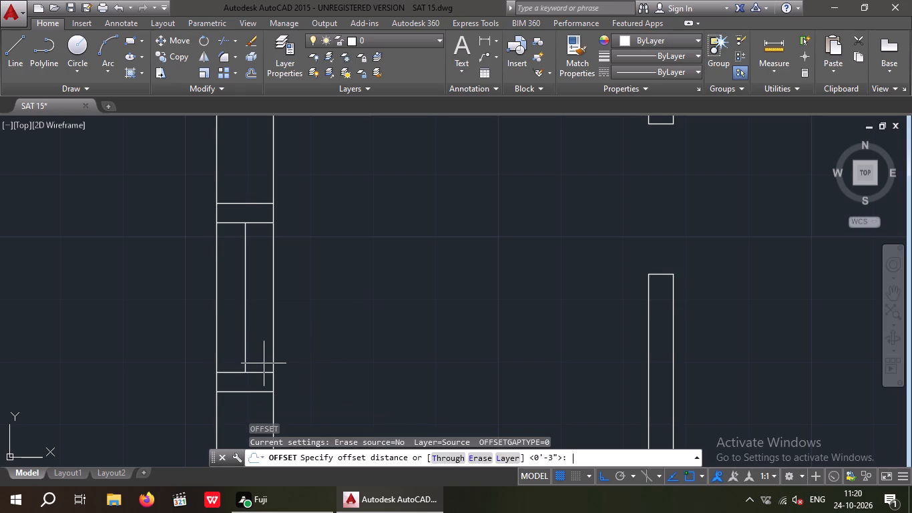
key(1)
key(slash)
text(20)
key(BackSpace)
key(shift+quotedbl)
key(Return)
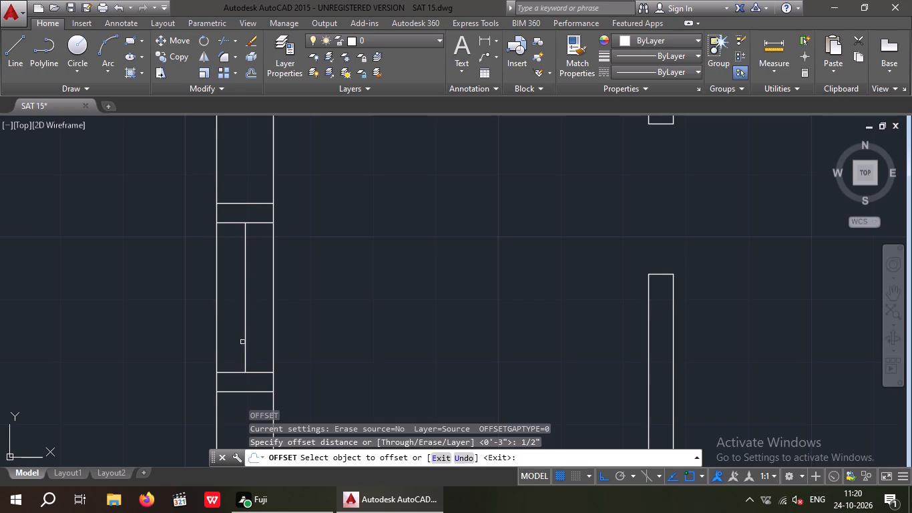
click(244, 341)
click(260, 337)
scroll(248, 344, up, 2)
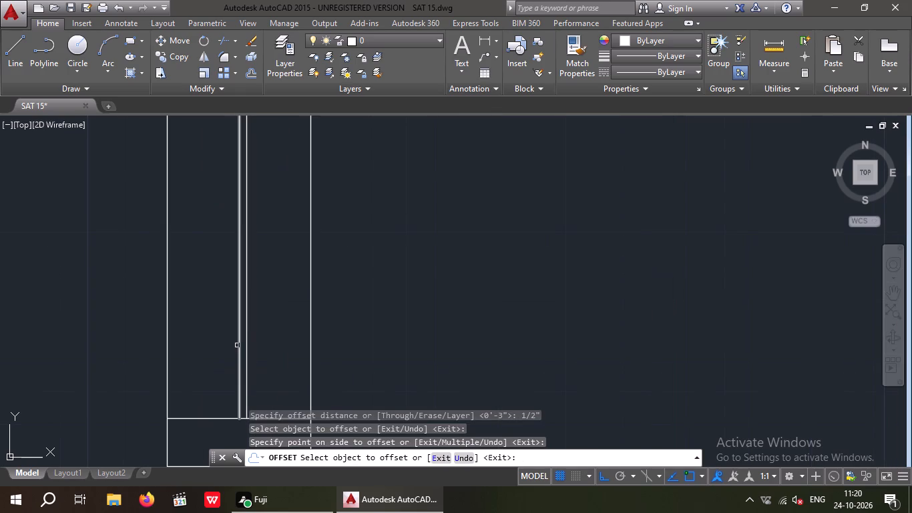
drag(238, 345, 215, 355)
click(201, 359)
scroll(210, 353, down, 3)
middle_drag(266, 347, 226, 366)
scroll(246, 341, down, 2)
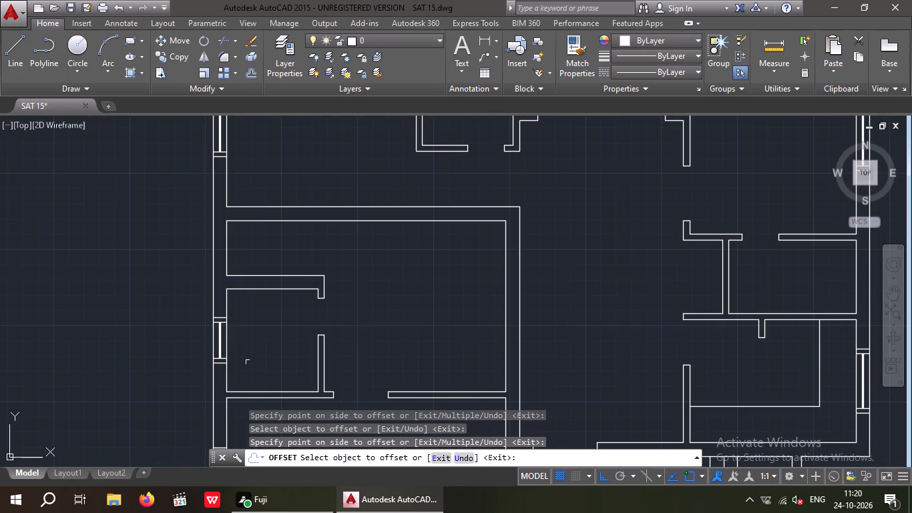
key(Escape)
key(Escape)
Draw a cross line at the midpoint of the outer wall of the windowless small east room, northeast of the staircase.
middle_drag(272, 307, 257, 298)
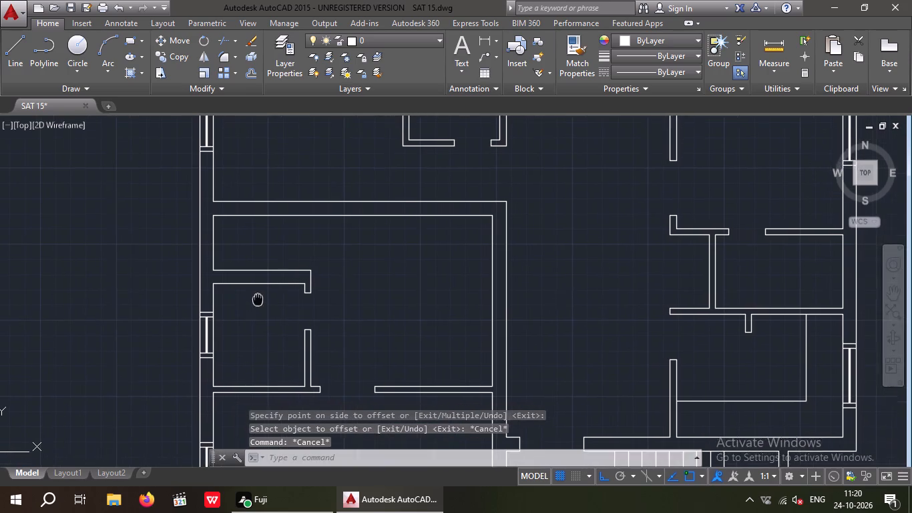
middle_drag(257, 298, 251, 281)
scroll(251, 280, down, 2)
middle_drag(284, 297, 210, 289)
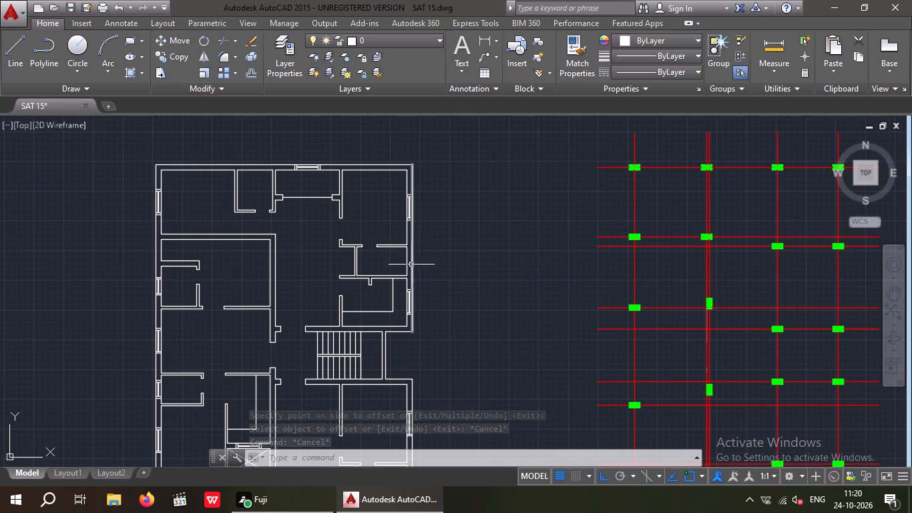
key(l)
key(space)
scroll(406, 267, up, 3)
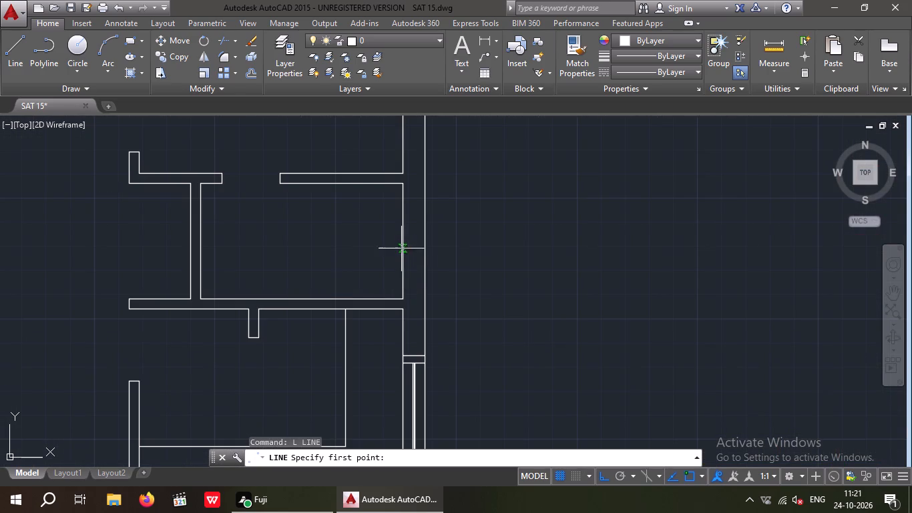
click(407, 239)
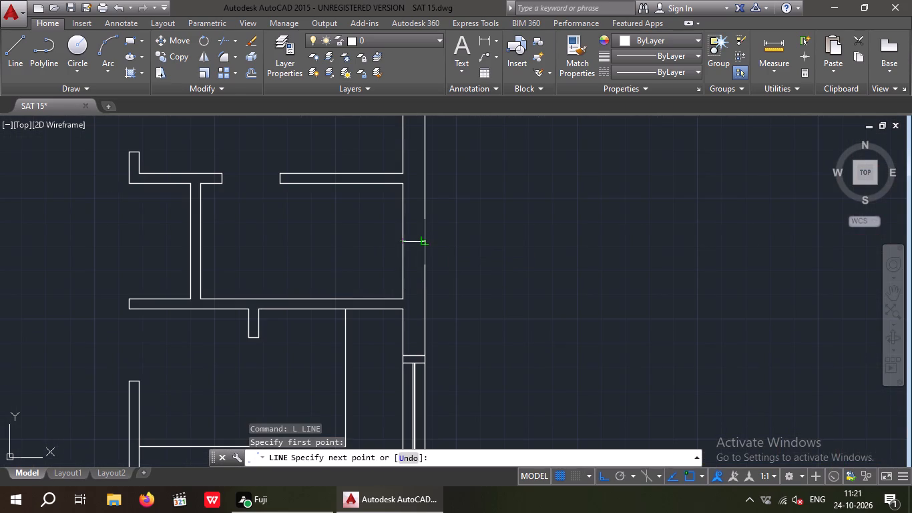
click(425, 243)
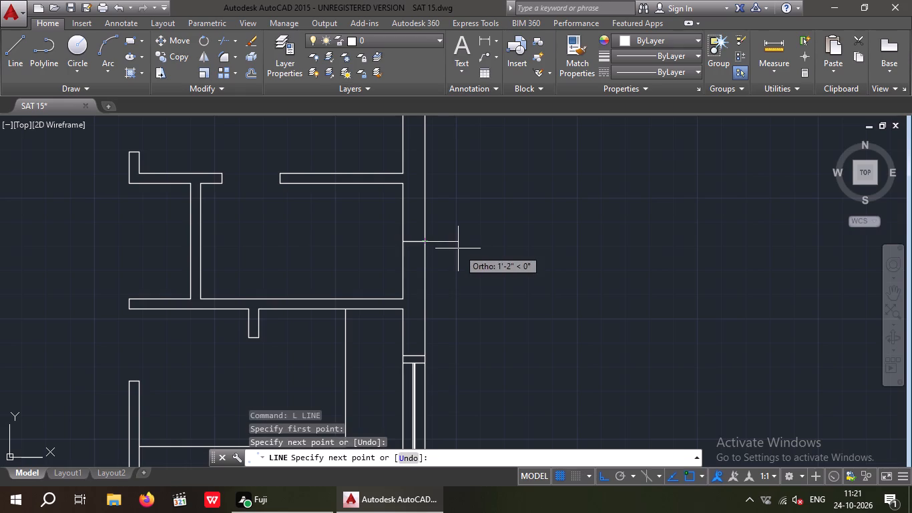
key(Escape)
key(Escape)
key(Escape)
Offset the cross line in that small east room's outer wall by 1' to both its north and south sides.
key(o)
key(Return)
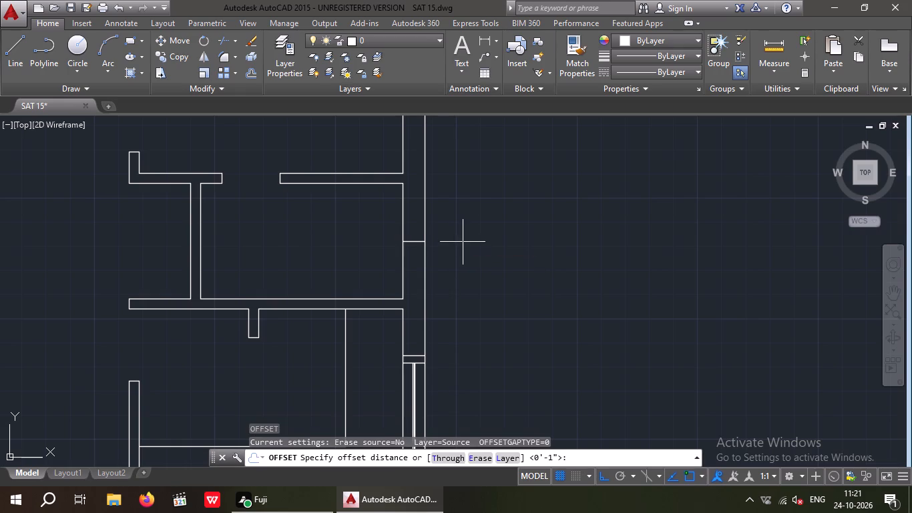
key(1)
key(apostrophe)
key(Return)
drag(415, 242, 413, 230)
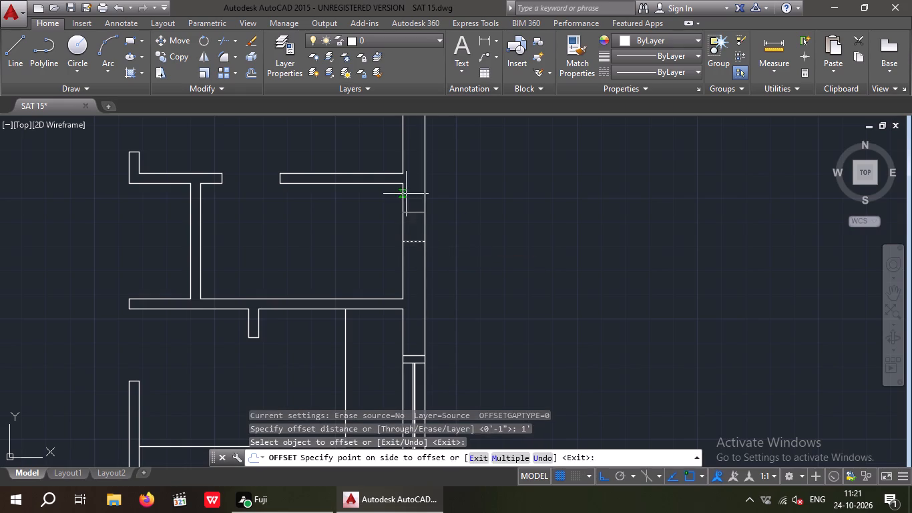
click(406, 194)
click(414, 241)
click(413, 263)
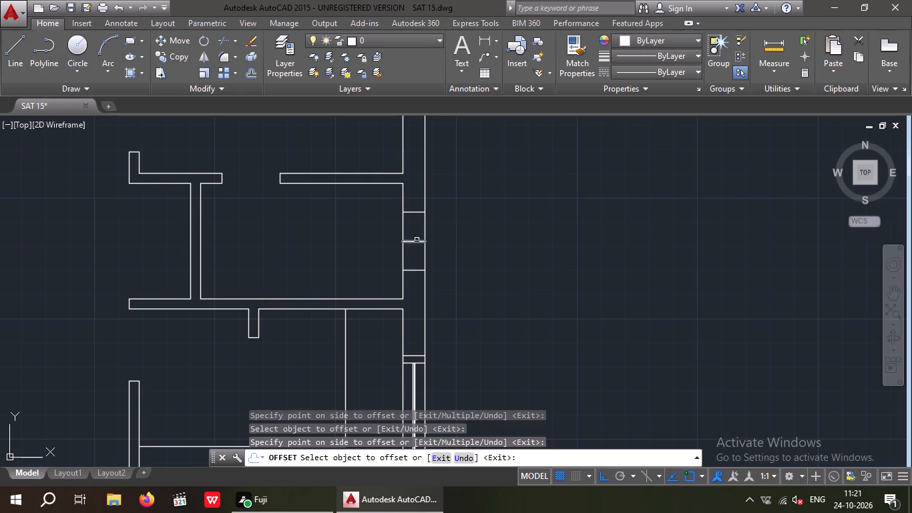
key(Escape)
key(Escape)
Erase the middle cross line between the two offset lines in that small east room's outer wall.
scroll(414, 244, up, 3)
drag(417, 251, 406, 236)
click(397, 217)
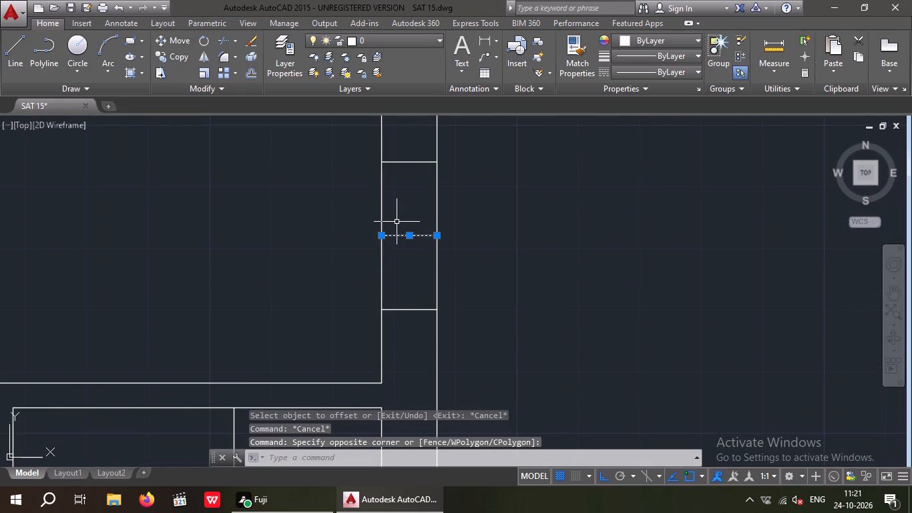
key(Delete)
key(Escape)
key(Escape)
key(Escape)
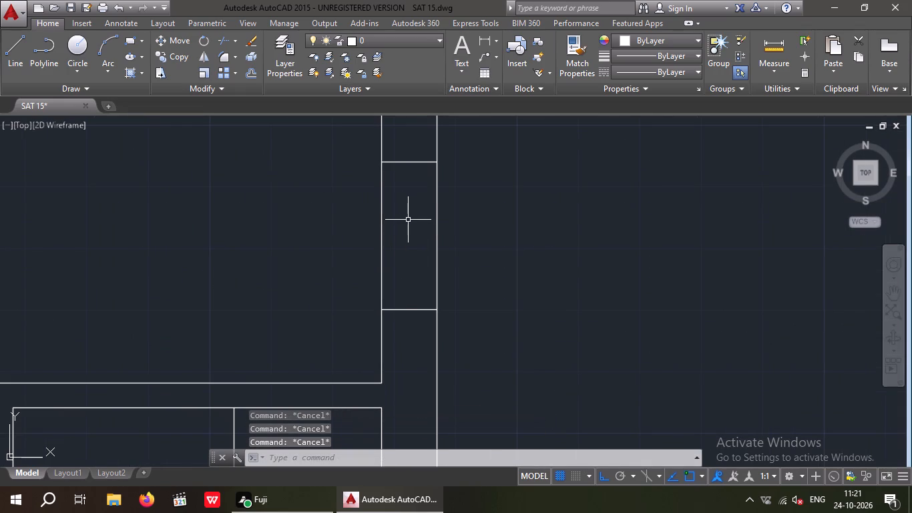
Offset that small east room's two window jamb lines outward by 3", the north one northward and the south one southward.
key(o)
key(Return)
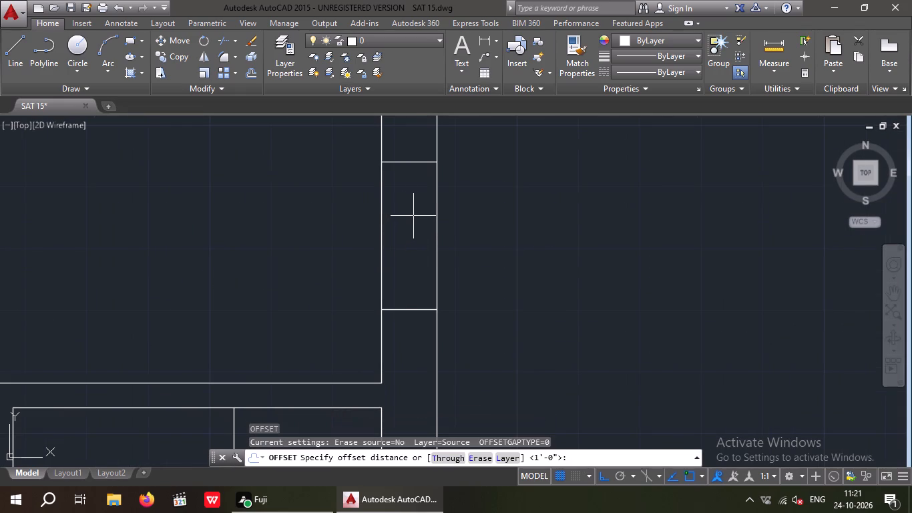
key(3)
key(shift+quotedbl)
key(Return)
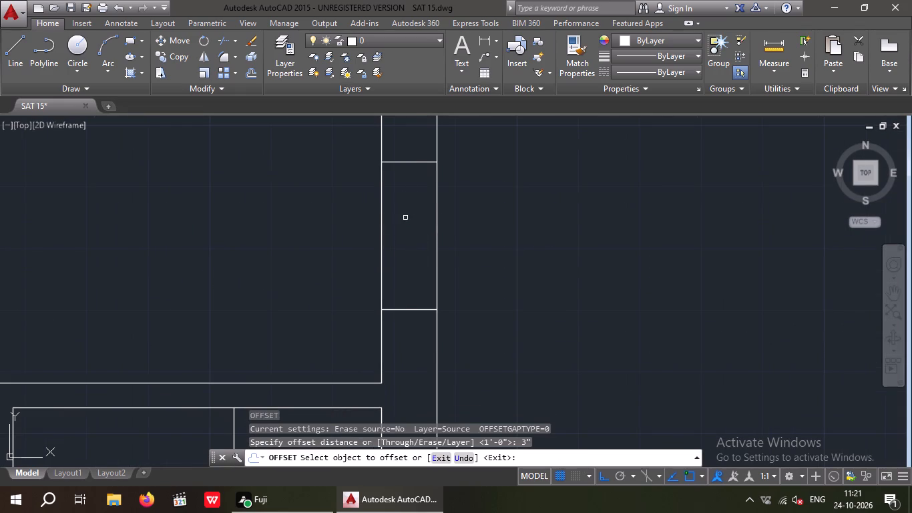
scroll(405, 218, down, 1)
click(409, 183)
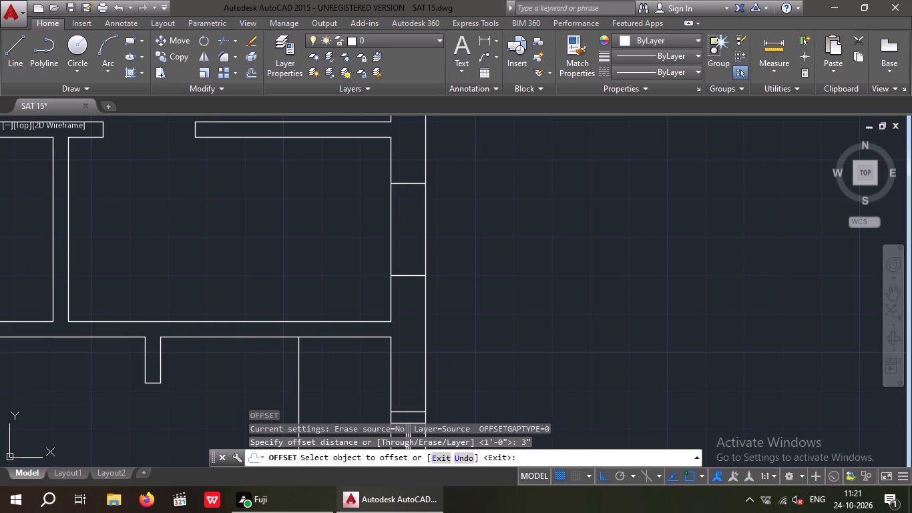
click(409, 171)
drag(409, 275, 412, 307)
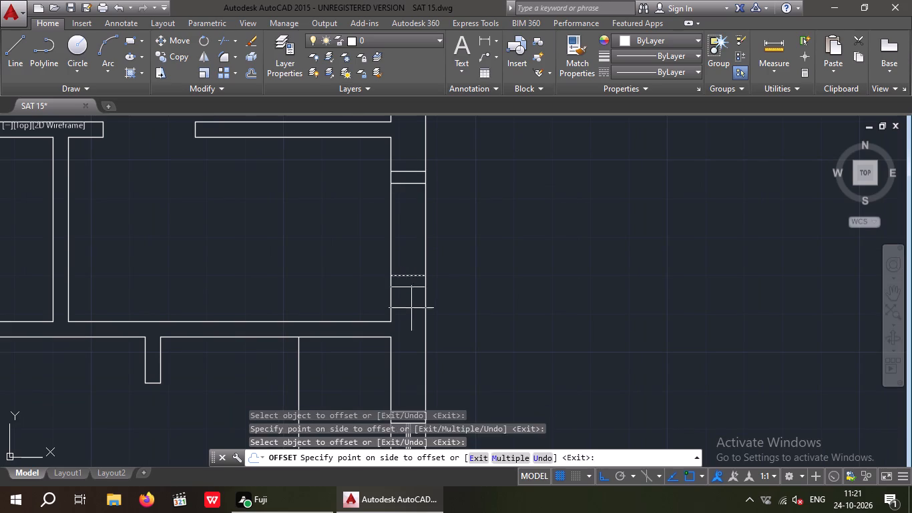
click(411, 308)
key(Escape)
key(Escape)
key(Escape)
Draw a centre line between the midpoints of the inner jamb lines in that small east room's window.
key(l)
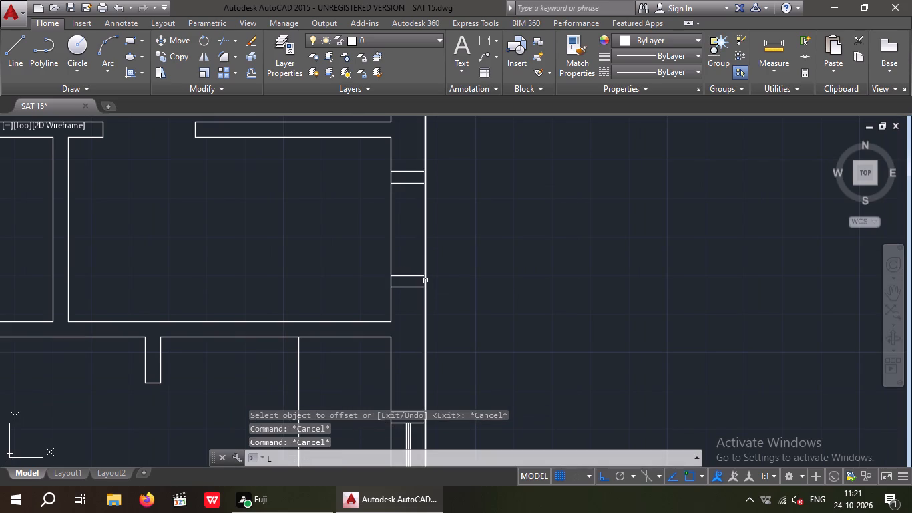
key(Return)
drag(408, 182, 412, 200)
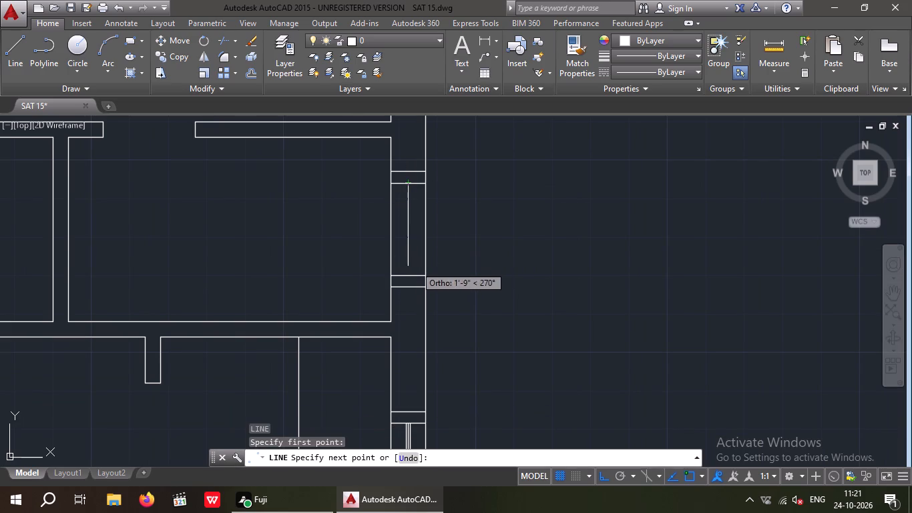
click(411, 274)
key(Escape)
key(Escape)
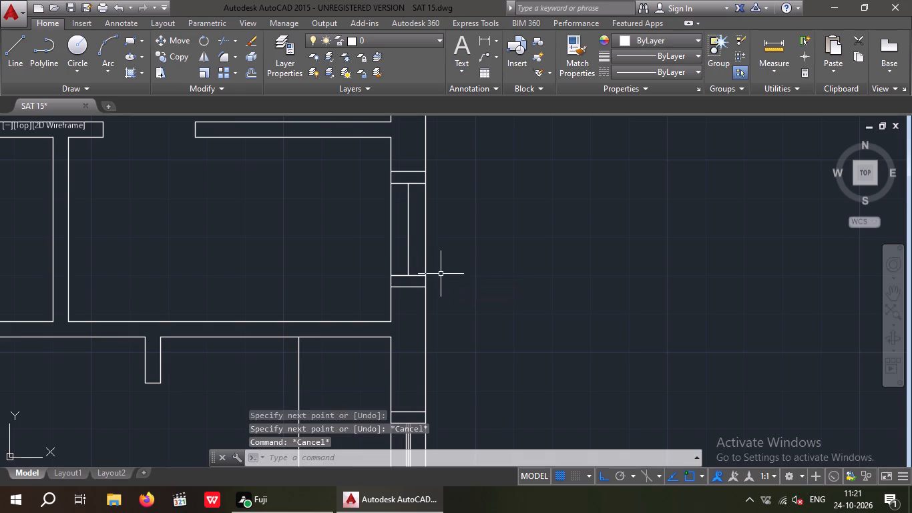
Offset the centre line of the small east room's window by 1/2" to both its east and west sides.
key(o)
key(Return)
key(1)
key(slash)
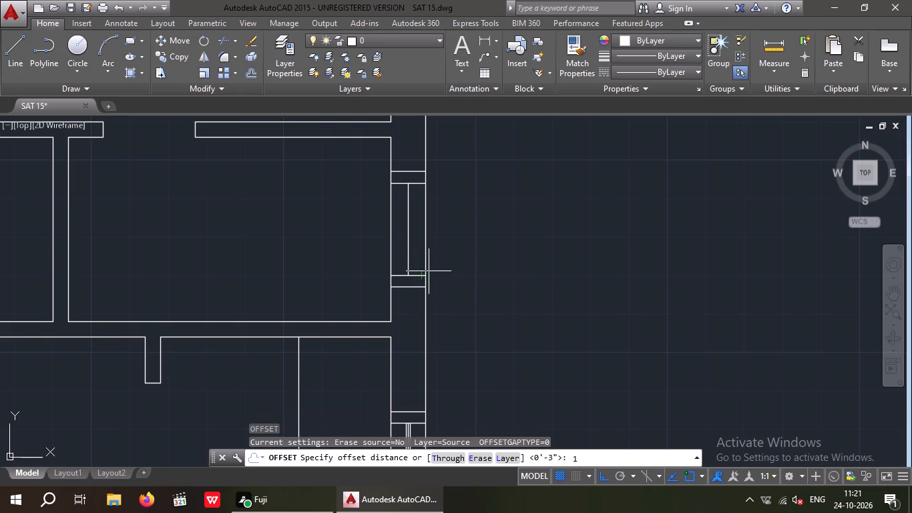
key(2)
key(shift+quotedbl)
key(Return)
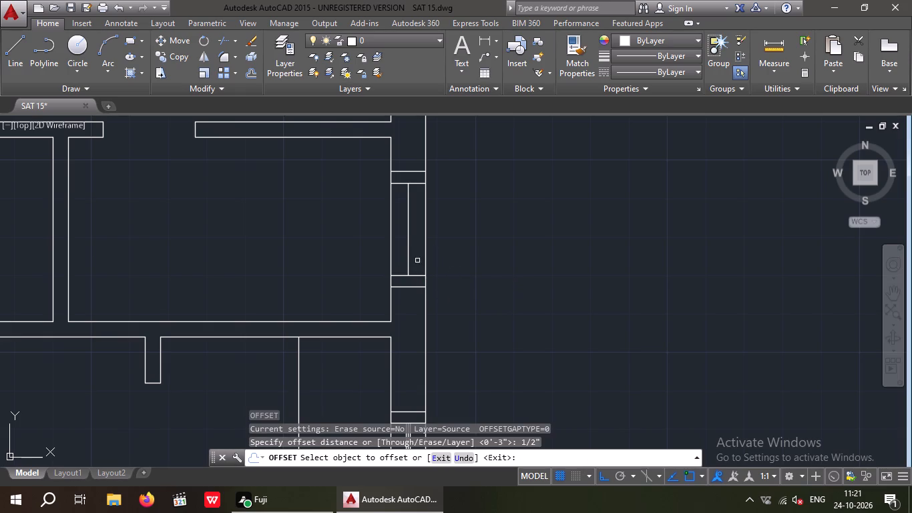
drag(409, 247, 416, 244)
click(426, 247)
scroll(419, 248, up, 2)
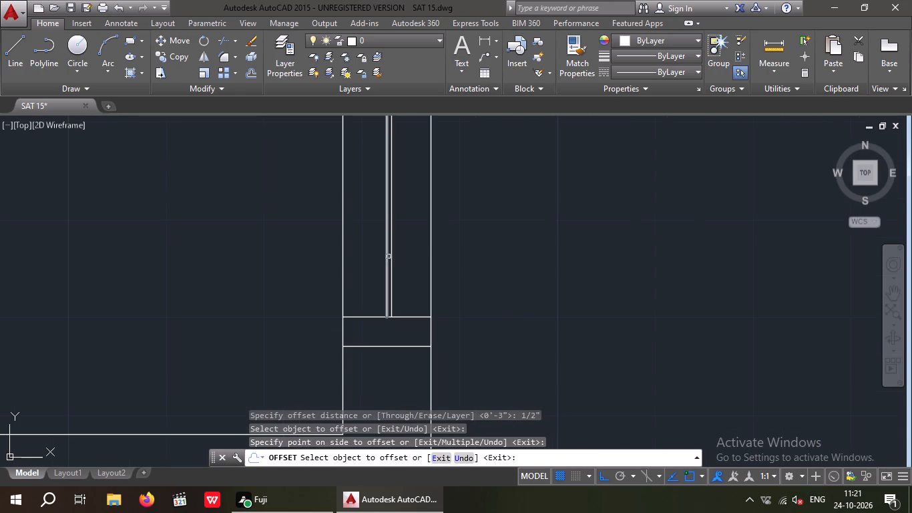
drag(387, 256, 375, 263)
click(370, 265)
scroll(378, 254, down, 4)
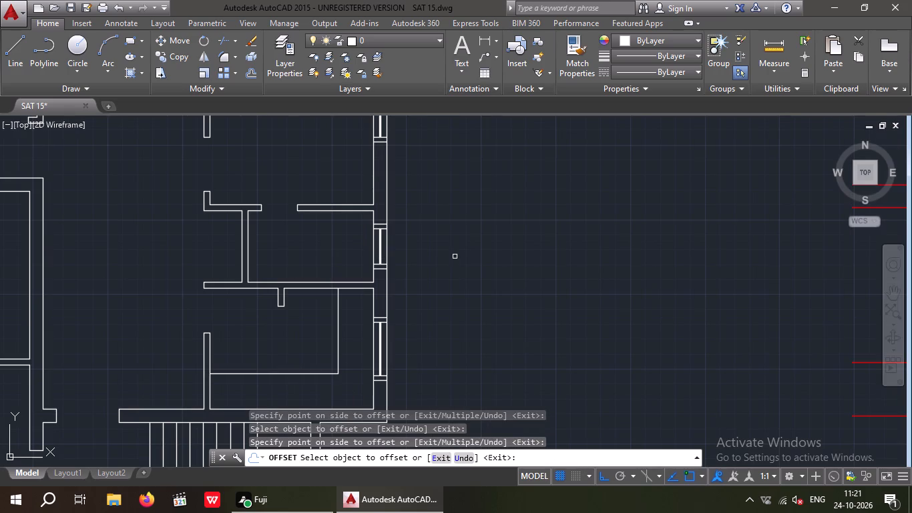
key(Escape)
key(Escape)
Draw a cross line through the north outer wall from the midpoint of the small north room's inner wall line, perpendicular to the outer line.
scroll(430, 217, down, 2)
middle_drag(433, 260, 415, 203)
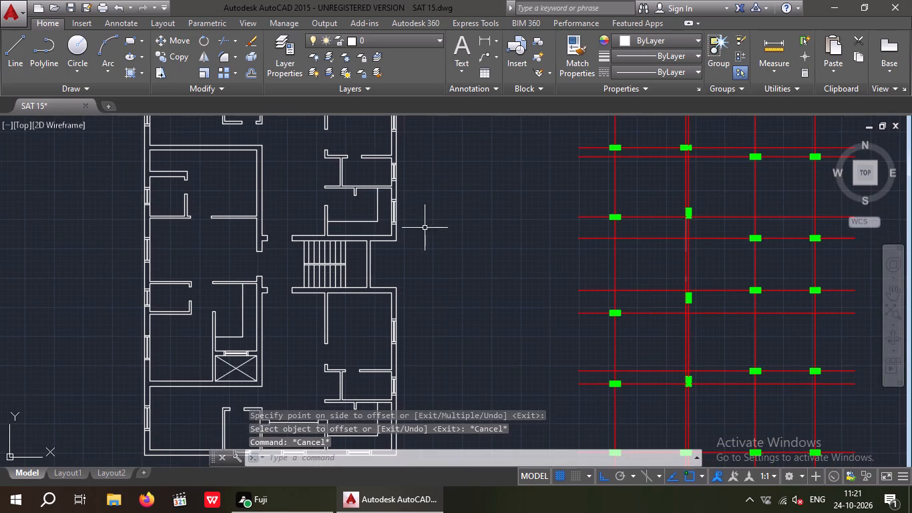
middle_drag(421, 246, 397, 182)
scroll(405, 206, down, 1)
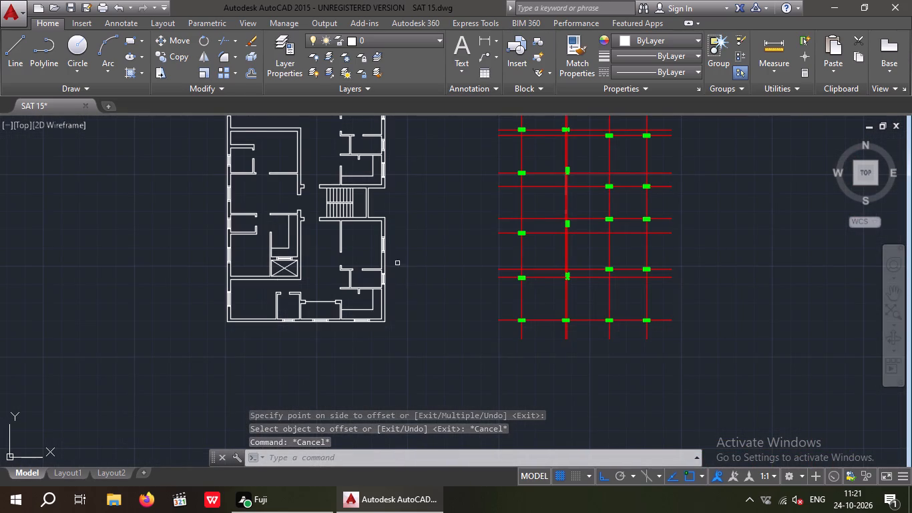
middle_drag(403, 290, 396, 371)
middle_drag(395, 269, 395, 301)
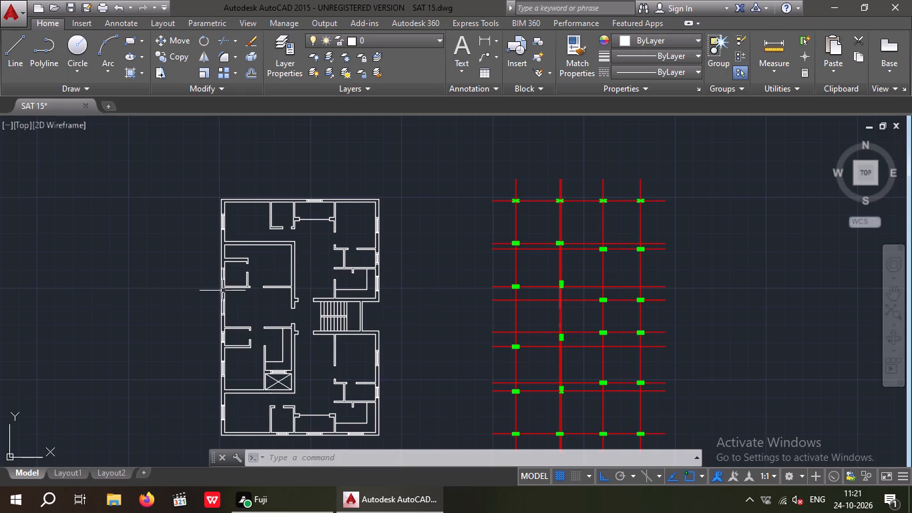
scroll(277, 202, up, 6)
key(l)
key(space)
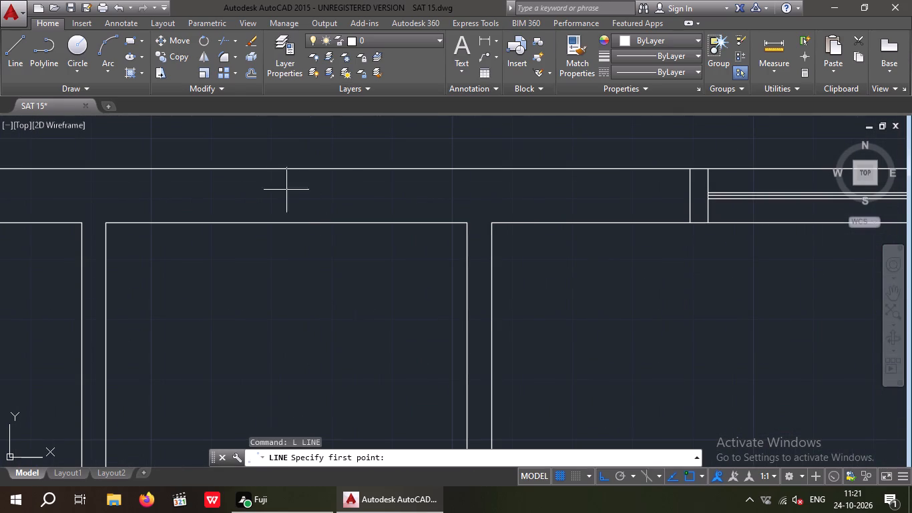
drag(286, 224, 286, 215)
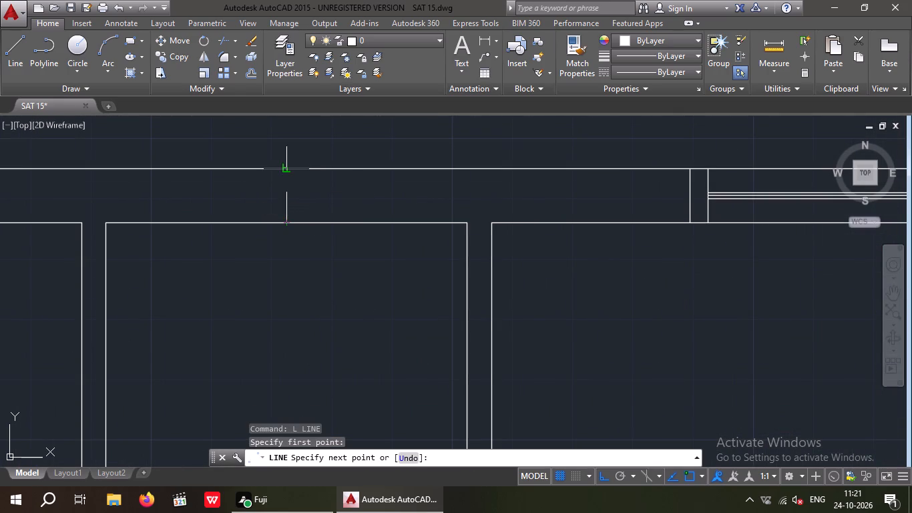
click(284, 168)
key(Escape)
key(Escape)
key(Escape)
Offset the cross line in the small north room's outer wall by 1' to both its east and west sides.
key(o)
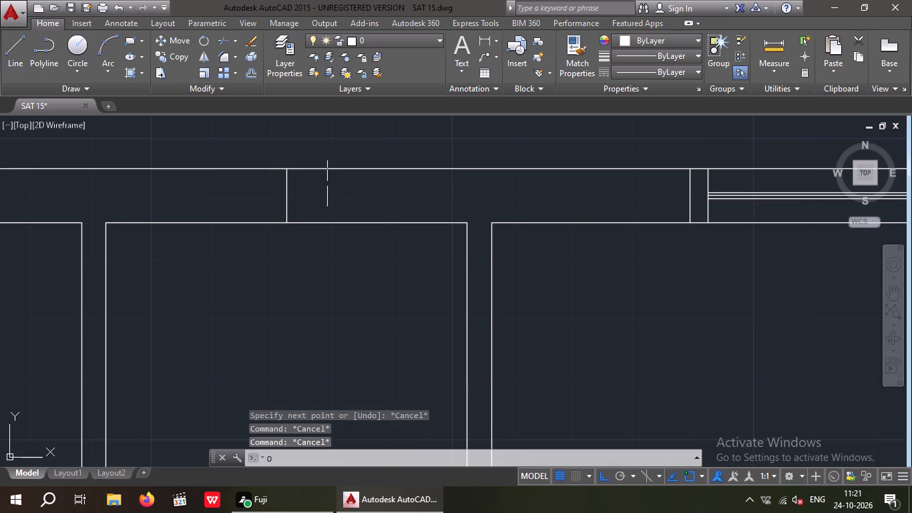
key(Return)
key(1)
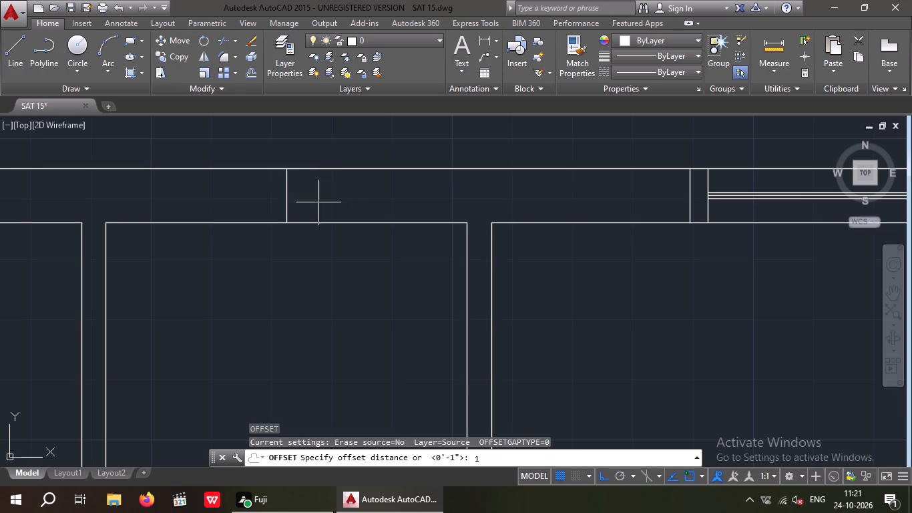
key(apostrophe)
key(Return)
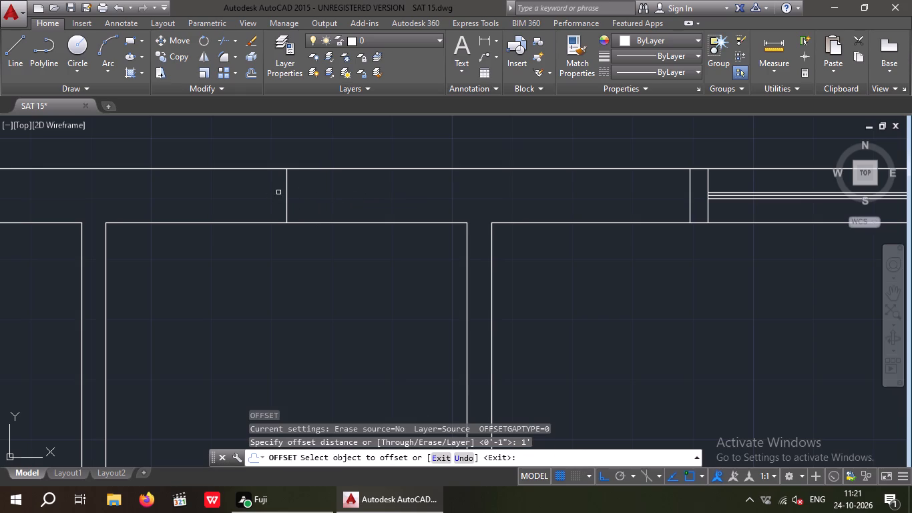
drag(286, 192, 298, 192)
drag(343, 190, 336, 193)
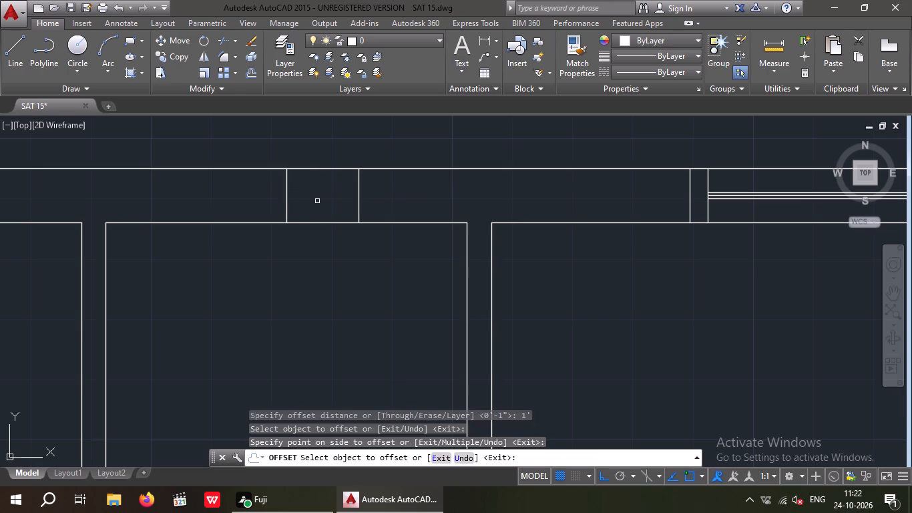
drag(286, 194, 259, 205)
click(236, 210)
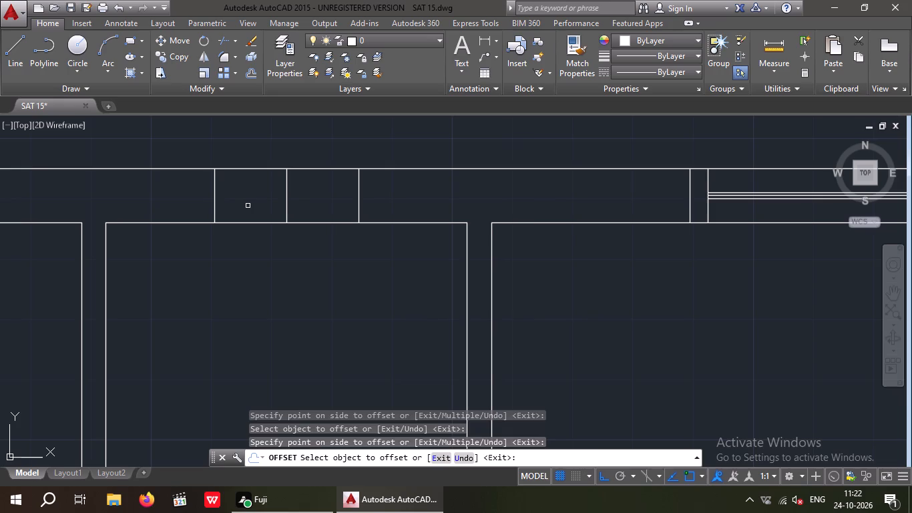
key(Escape)
key(Escape)
Offset the small north room's two window jamb lines outward by 3", the east one eastward and the west one westward.
key(o)
key(Return)
key(3)
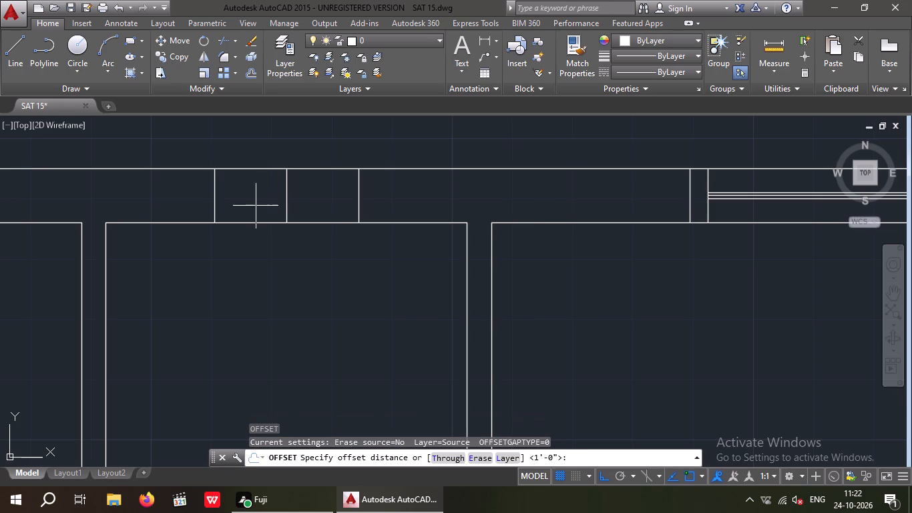
key(shift+quotedbl)
key(Return)
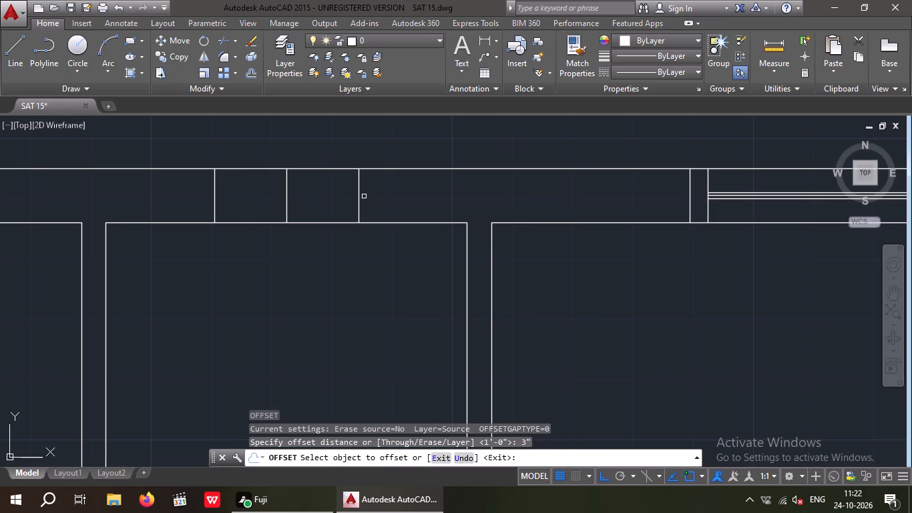
click(357, 200)
click(396, 193)
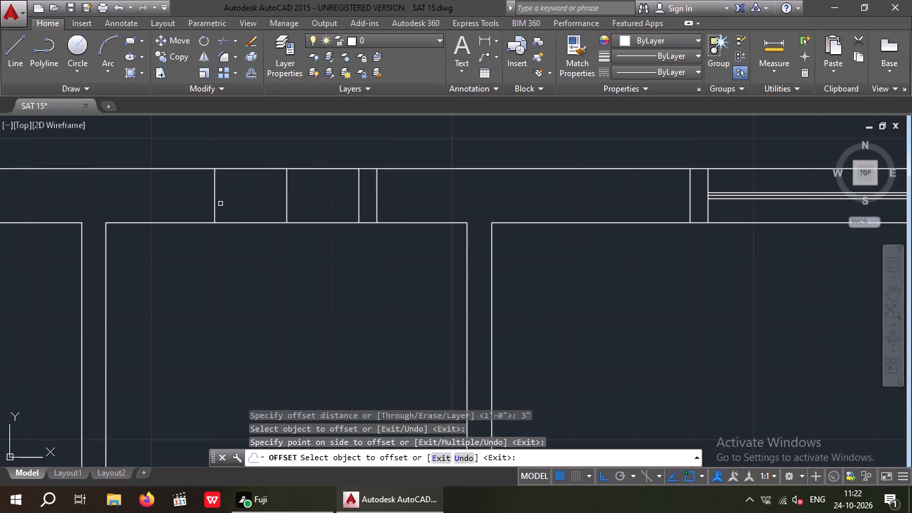
drag(216, 198, 199, 204)
click(191, 208)
key(Escape)
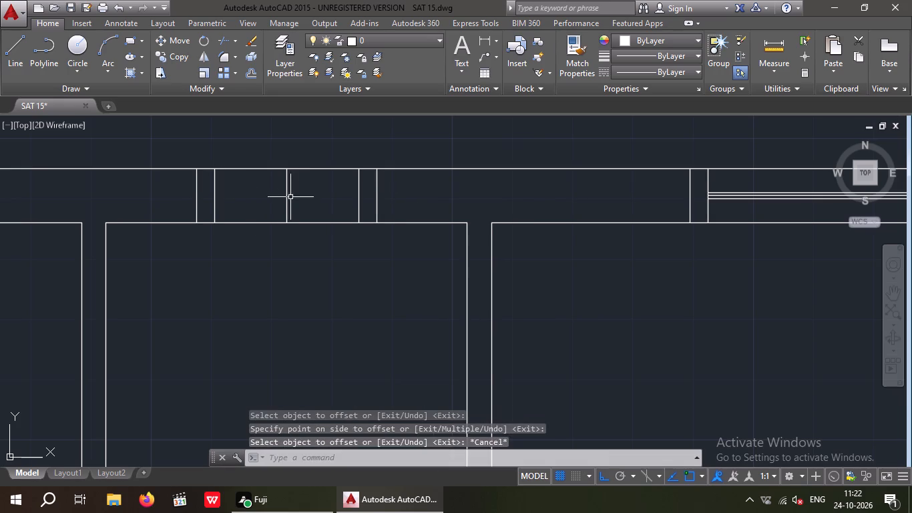
key(Escape)
Erase the middle cross line between the inner jamb lines in the small north room's outer wall.
scroll(292, 191, up, 1)
drag(303, 184, 242, 214)
click(241, 214)
key(Delete)
scroll(237, 210, down, 2)
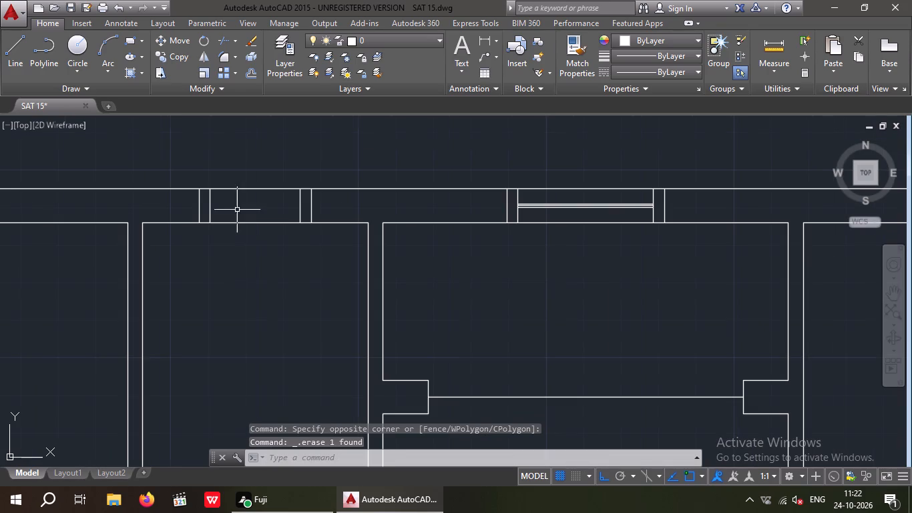
key(Escape)
key(Escape)
Draw a centre line between the midpoints of the inner jamb lines in the small north room's window.
key(l)
key(space)
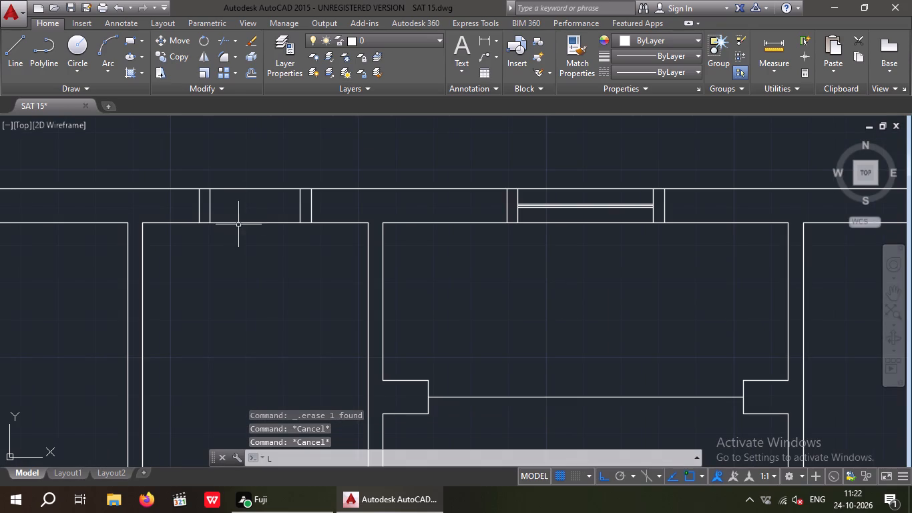
scroll(206, 208, up, 2)
drag(214, 200, 222, 201)
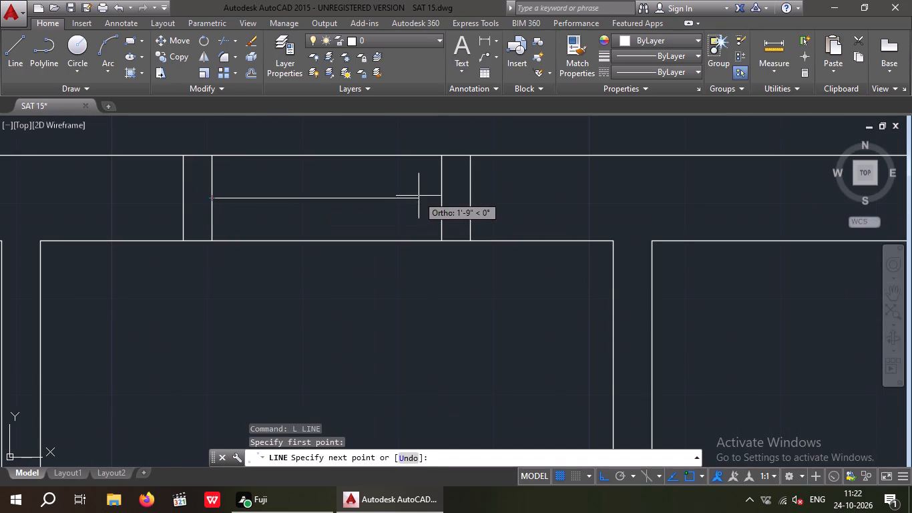
click(442, 200)
key(Escape)
key(Escape)
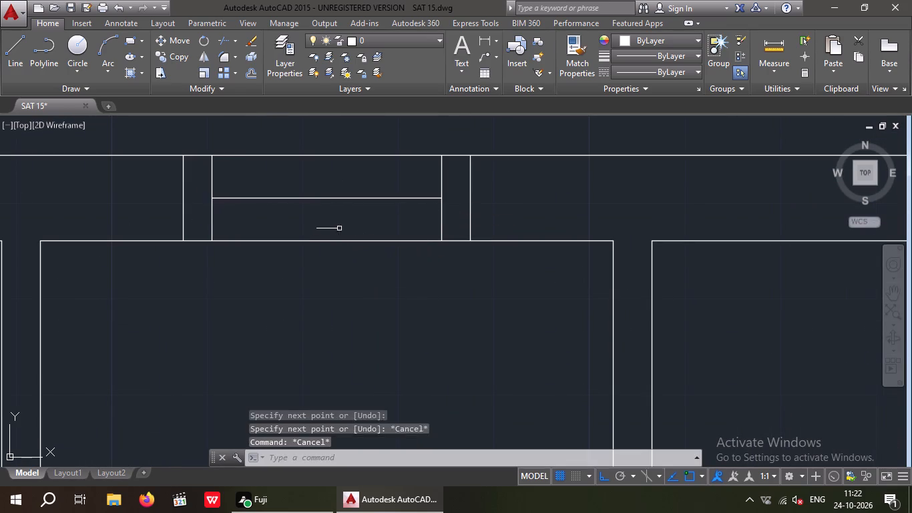
key(Escape)
Offset the centre line of the small north room's window by 1/2" to both its north and south sides.
key(o)
key(Return)
key(1)
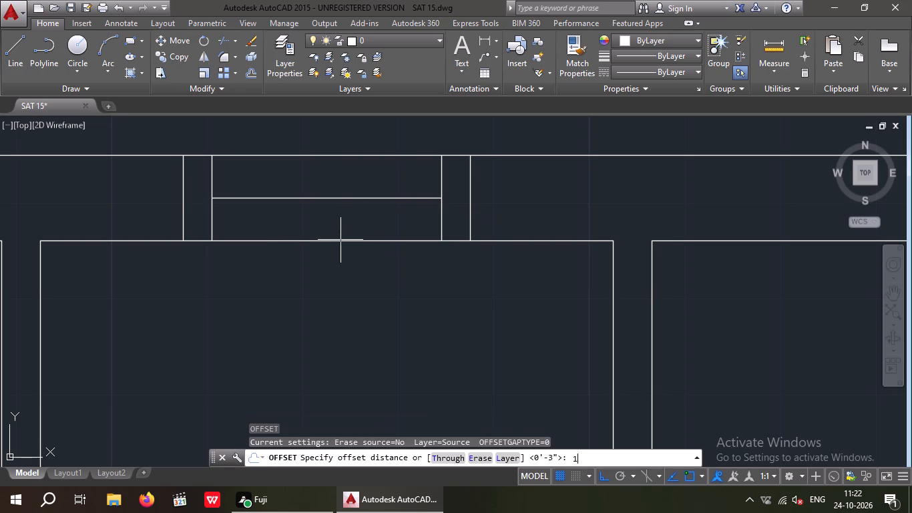
key(slash)
key(2)
key(shift+quotedbl)
key(Return)
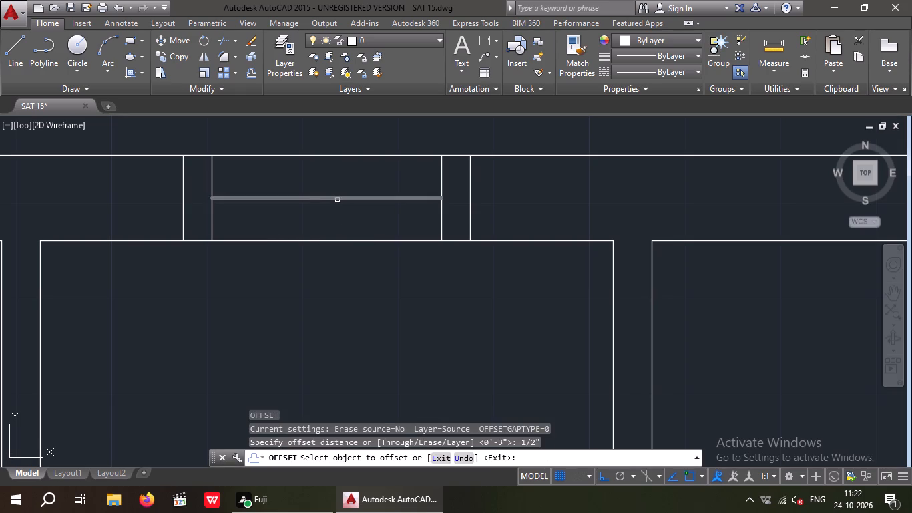
click(337, 200)
click(335, 172)
scroll(328, 204, up, 2)
drag(326, 190, 325, 198)
click(326, 225)
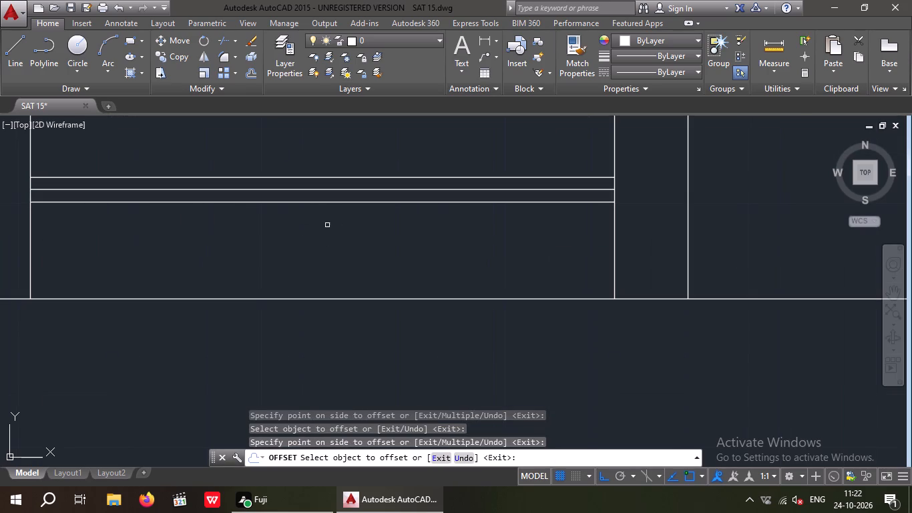
scroll(330, 211, down, 3)
key(Escape)
key(Escape)
Draw a cross line through the west outer wall from the midpoint of the short inner wall segment just north of the small west room.
scroll(354, 263, down, 3)
middle_drag(349, 294, 254, 234)
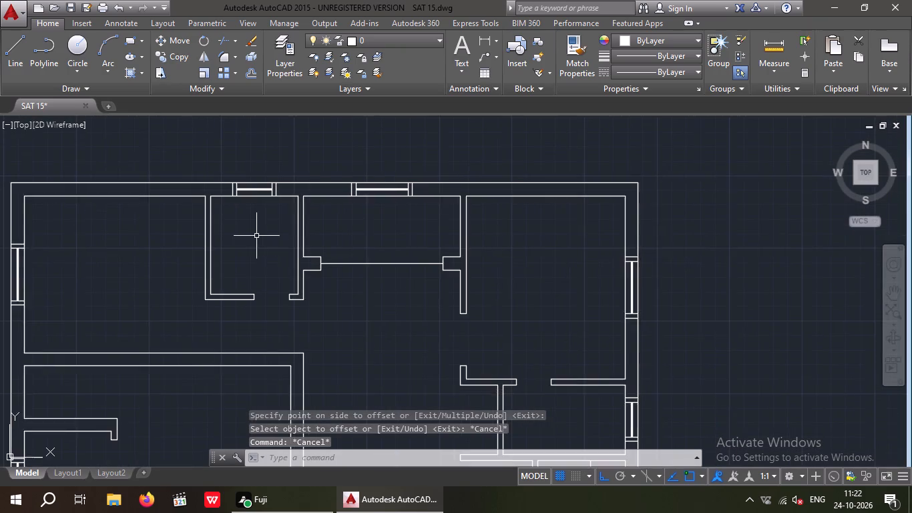
scroll(261, 238, down, 1)
middle_drag(262, 248, 324, 232)
middle_drag(292, 251, 353, 234)
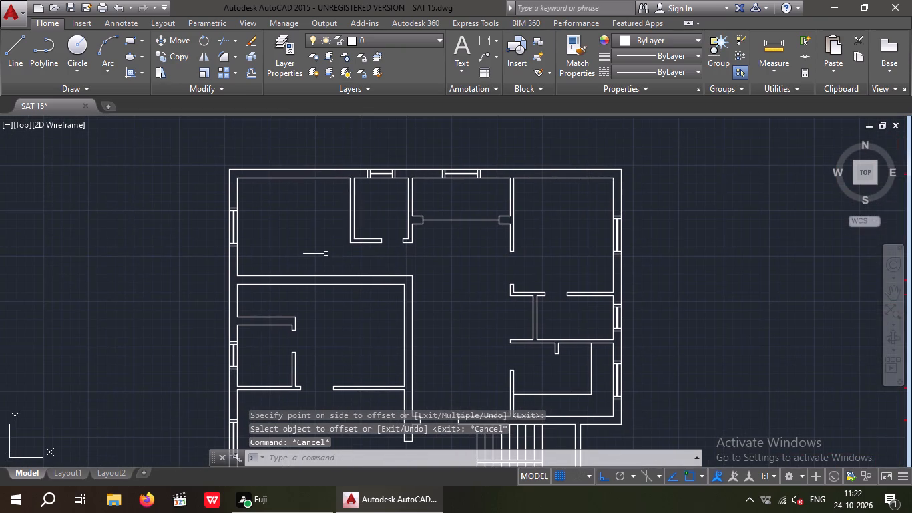
middle_drag(318, 307, 337, 243)
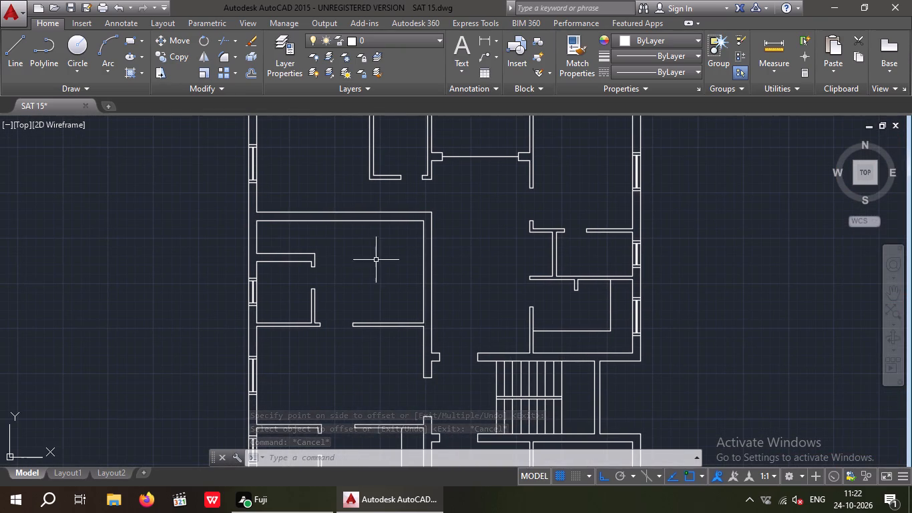
middle_drag(371, 273, 345, 260)
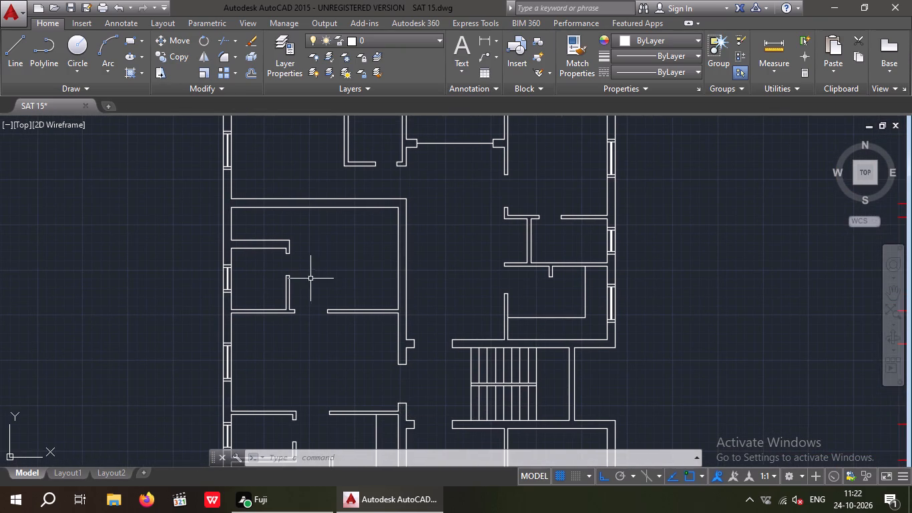
middle_drag(311, 279, 309, 287)
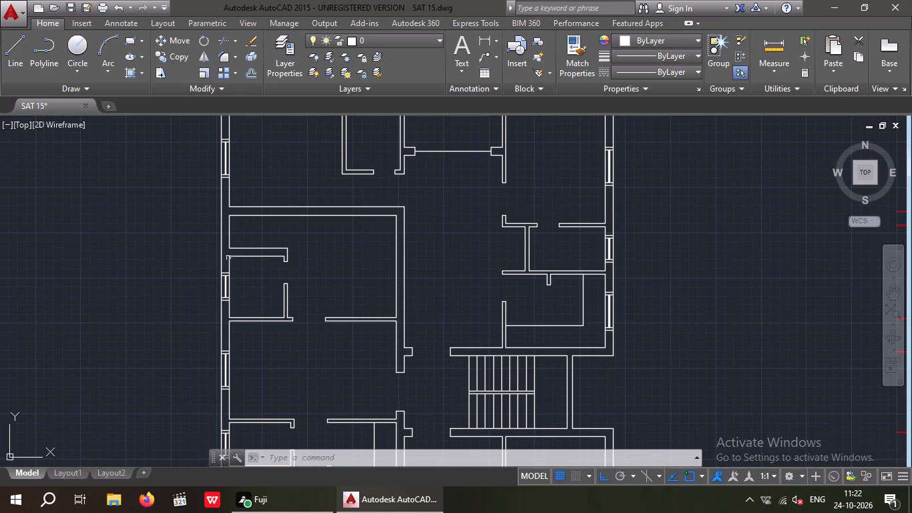
scroll(235, 246, up, 2)
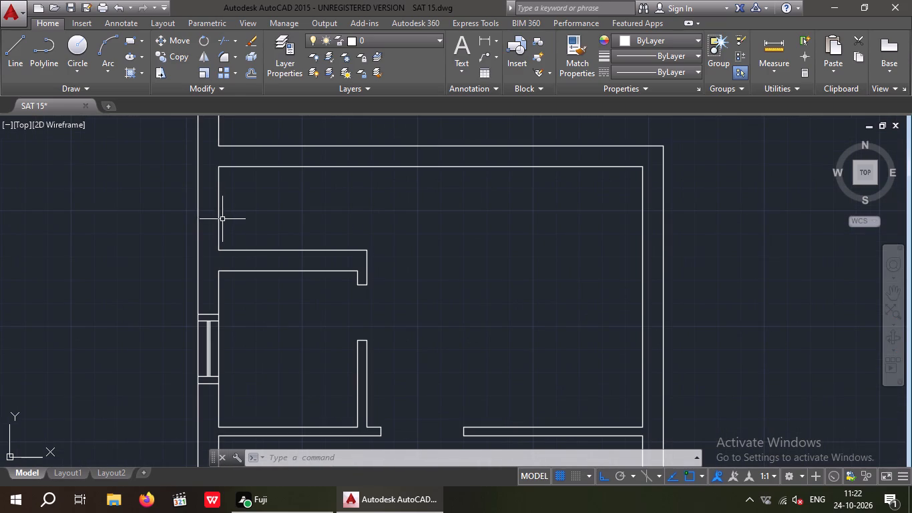
key(l)
key(Return)
drag(216, 211, 204, 212)
scroll(186, 212, up, 2)
click(214, 203)
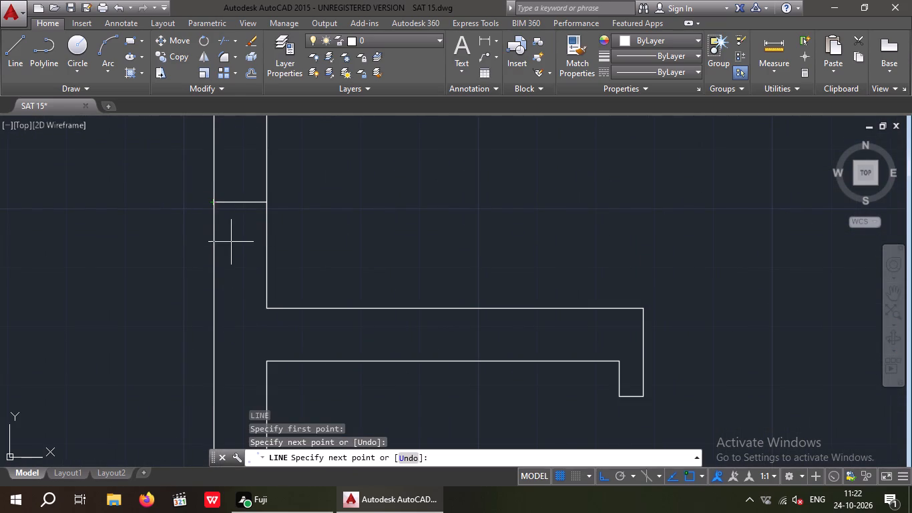
key(Escape)
key(Escape)
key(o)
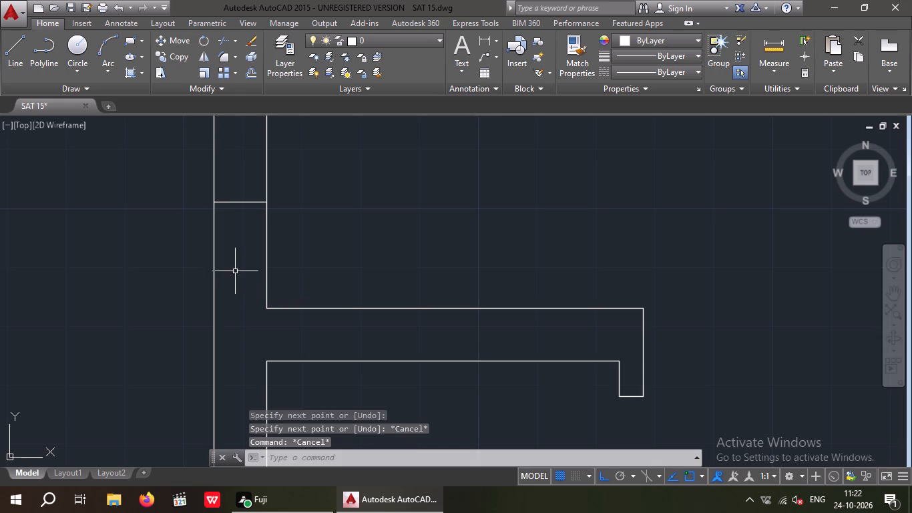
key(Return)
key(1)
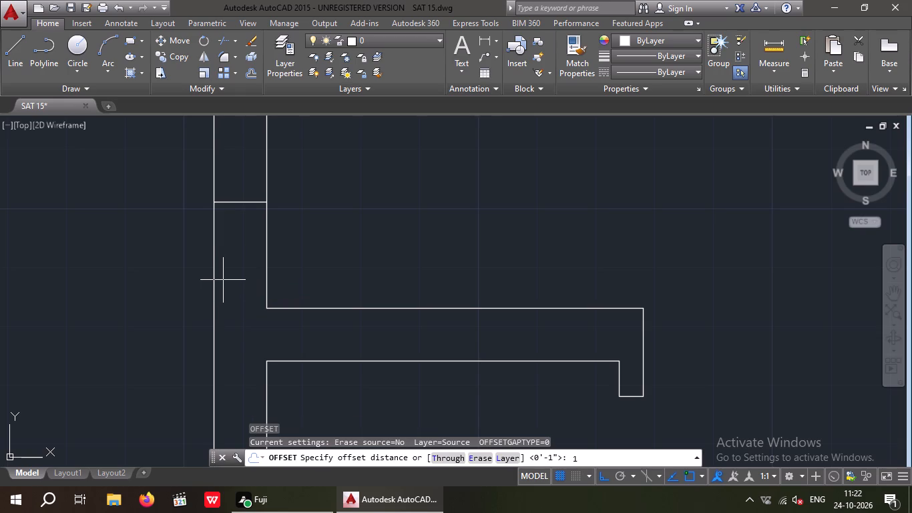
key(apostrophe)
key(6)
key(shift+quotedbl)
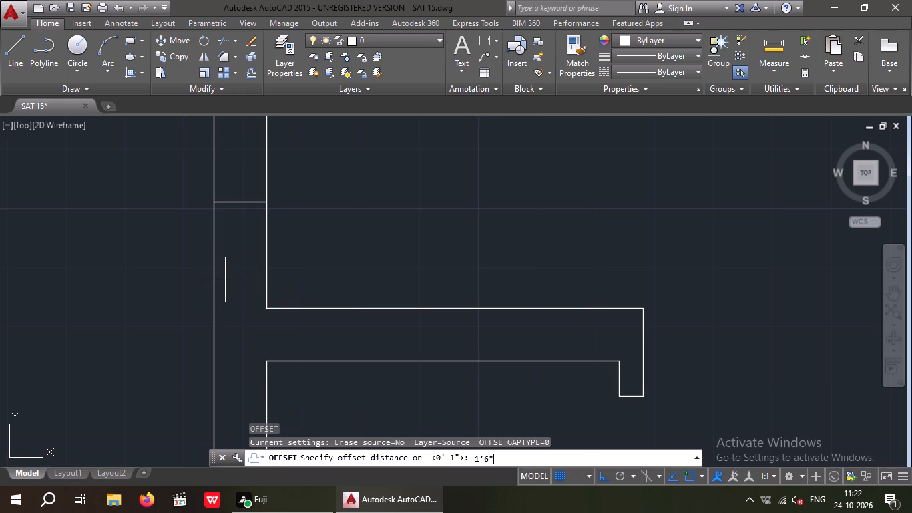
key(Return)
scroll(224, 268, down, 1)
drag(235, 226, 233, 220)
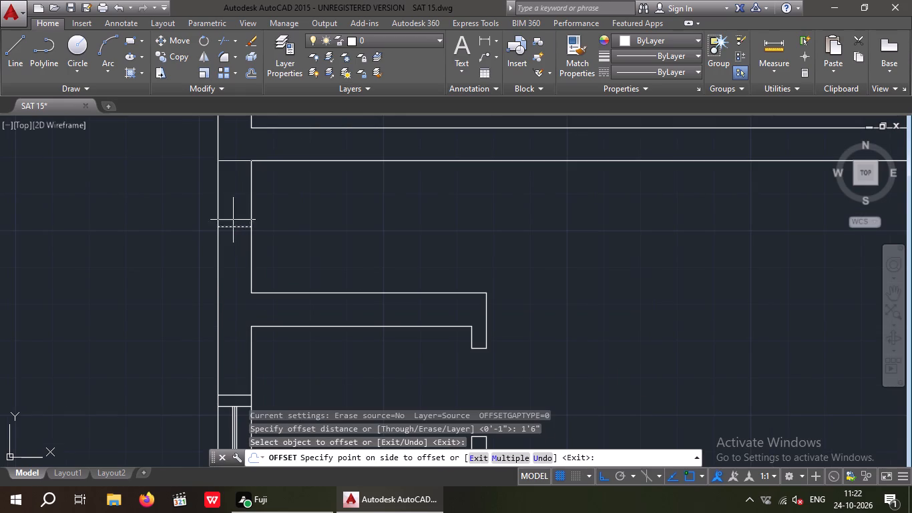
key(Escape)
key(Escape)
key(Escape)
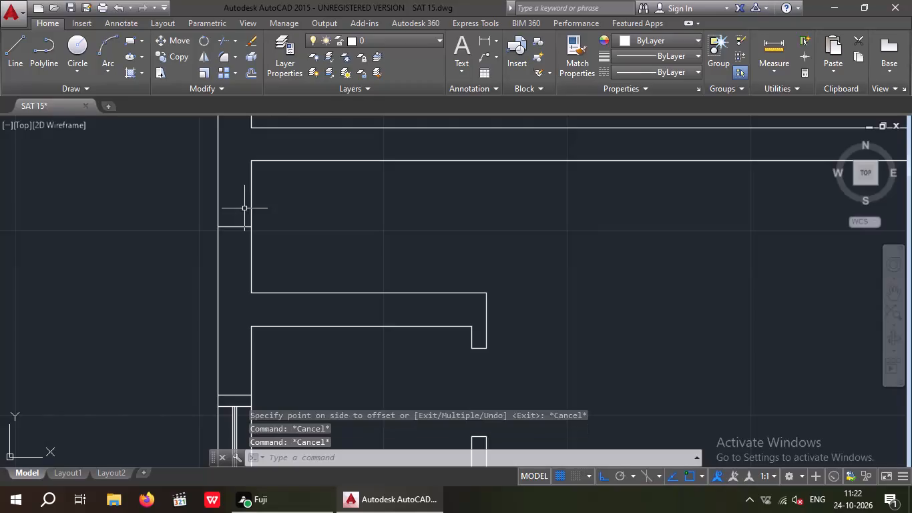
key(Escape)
Offset the cross line in the west outer wall north of the small west room by 1' to both its north and south sides.
key(o)
key(Return)
key(1)
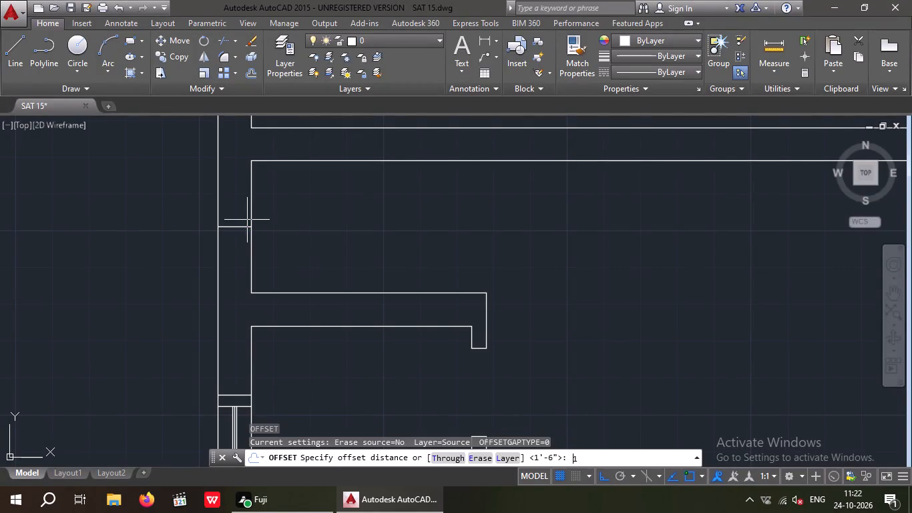
key(apostrophe)
key(Return)
drag(232, 227, 230, 214)
click(228, 204)
drag(234, 228, 236, 234)
click(236, 242)
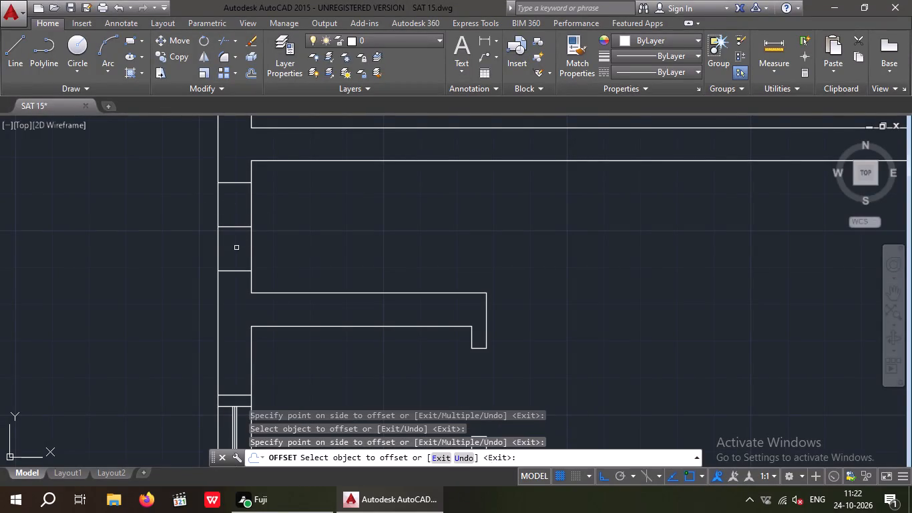
key(Escape)
key(Escape)
key(Escape)
Offset the two new jamb lines 3" outward, the north one to the north and the south one to the south.
key(o)
key(Return)
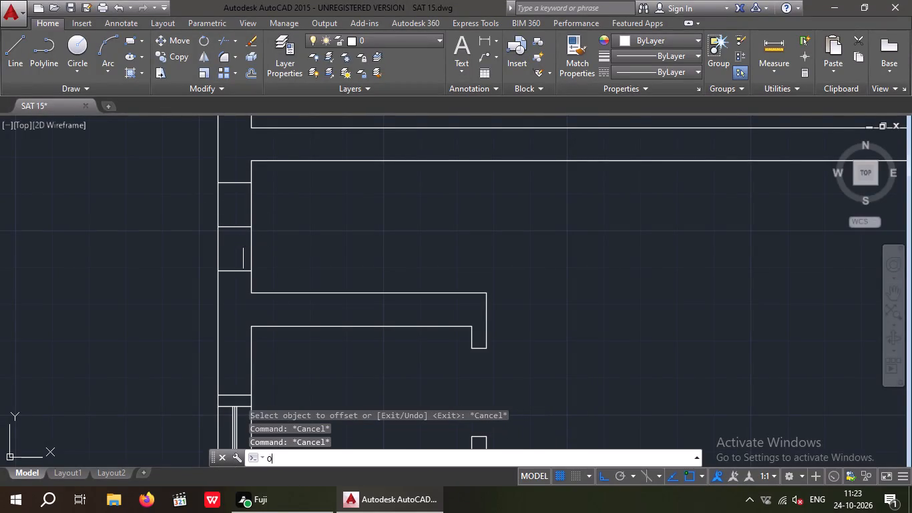
key(3)
key(shift+quotedbl)
key(Return)
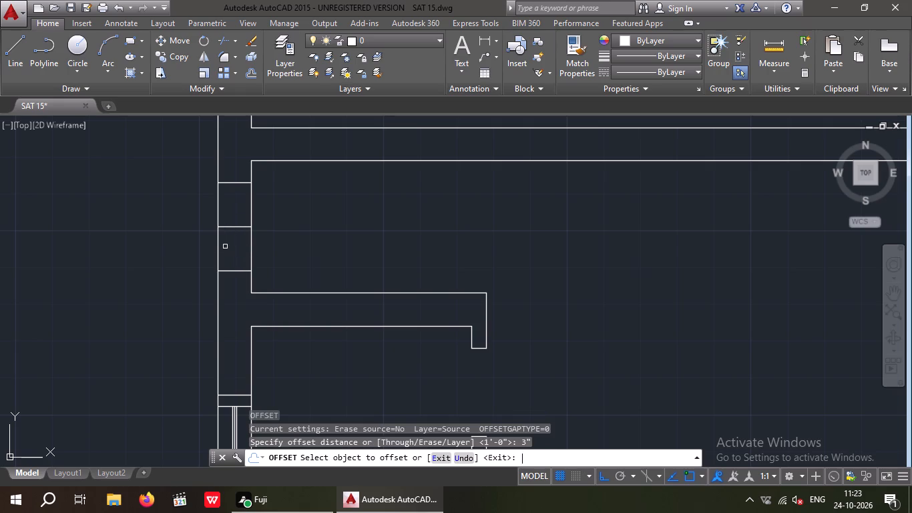
click(233, 182)
click(233, 176)
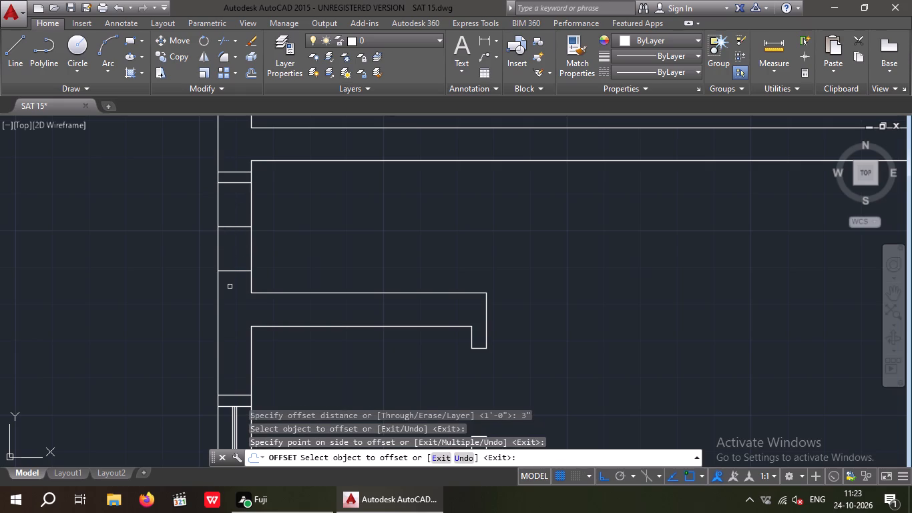
click(234, 272)
click(230, 281)
key(Escape)
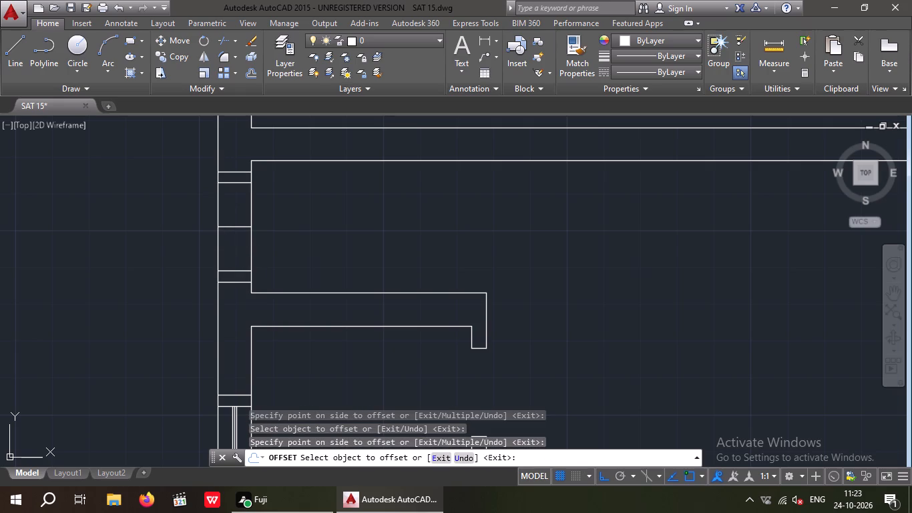
key(Escape)
Erase the middle cross line between the inner jamb lines in the west wall north of the small west room.
scroll(236, 232, up, 1)
drag(237, 242, 225, 236)
click(218, 210)
key(Delete)
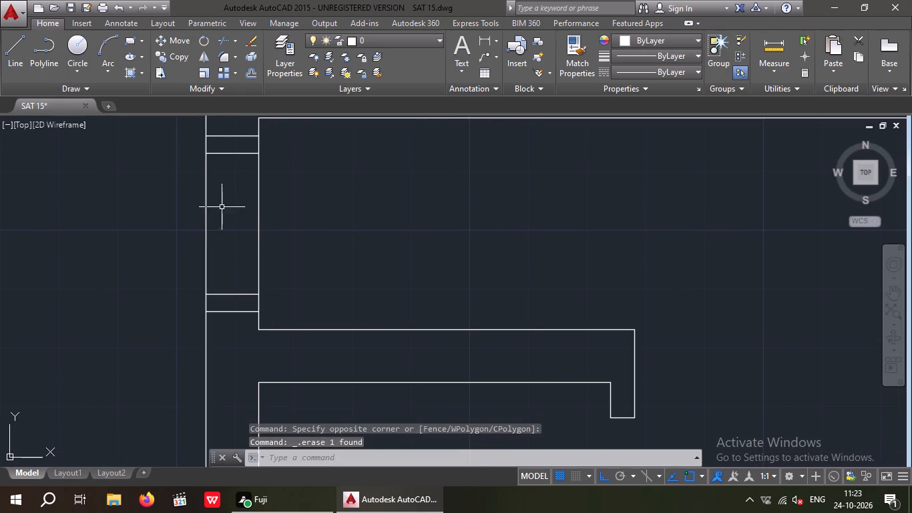
scroll(222, 217, down, 2)
key(Escape)
key(Escape)
Draw a centre line between the midpoints of the inner jamb lines of the west wall window north of the small west room.
key(l)
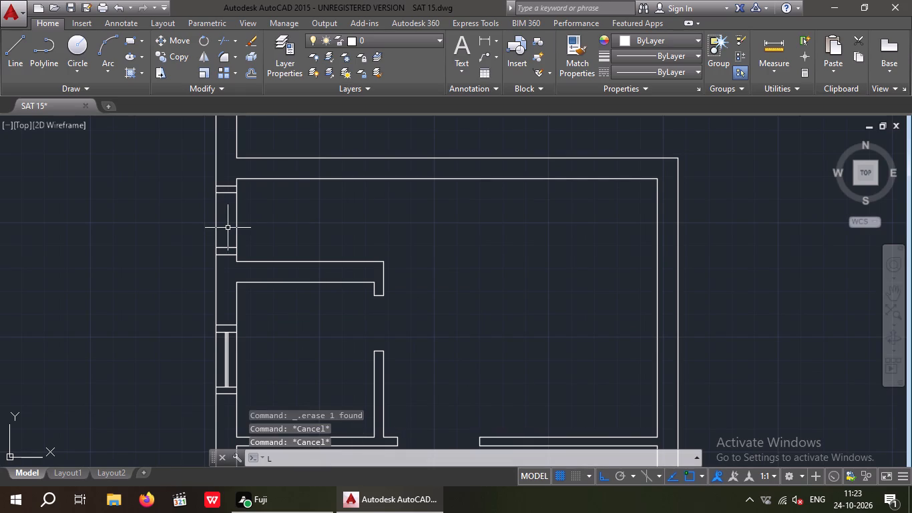
key(Return)
scroll(224, 207, up, 2)
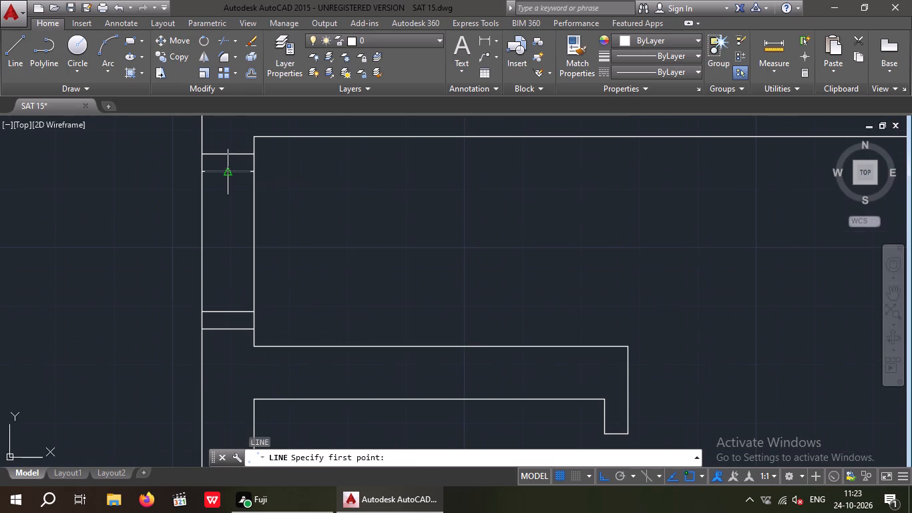
drag(227, 169, 226, 195)
click(226, 309)
key(Escape)
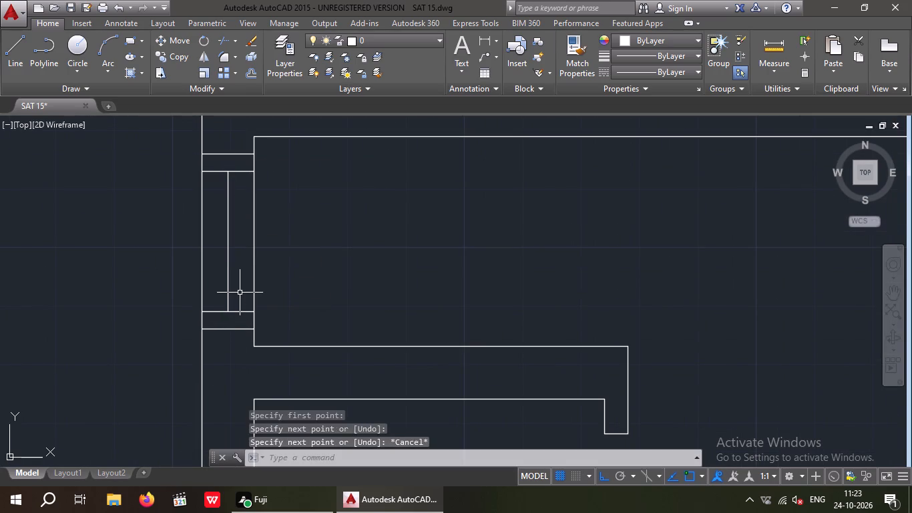
key(Escape)
key(Escape)
key(Escape)
Offset the centre line of this west wall window by 1/2" to both its east and west sides.
key(o)
key(Return)
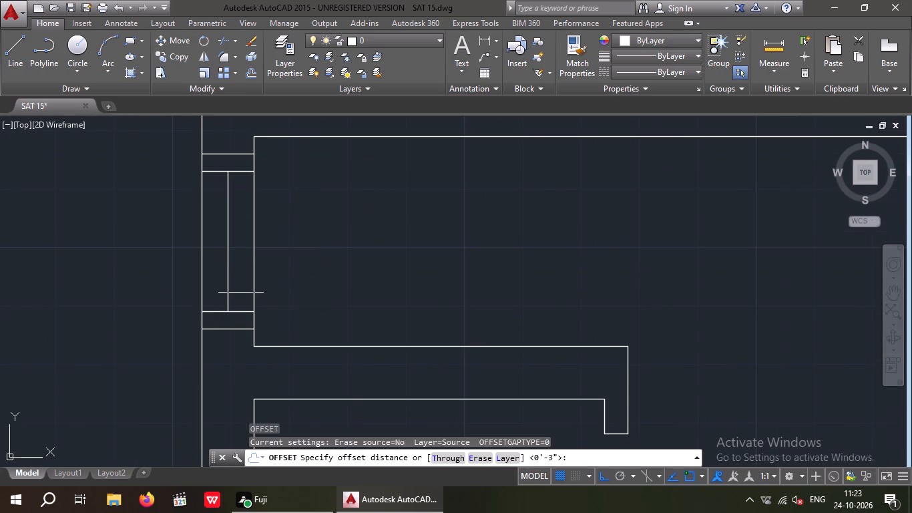
key(1)
text(/2)
key(shift+quotedbl)
key(Return)
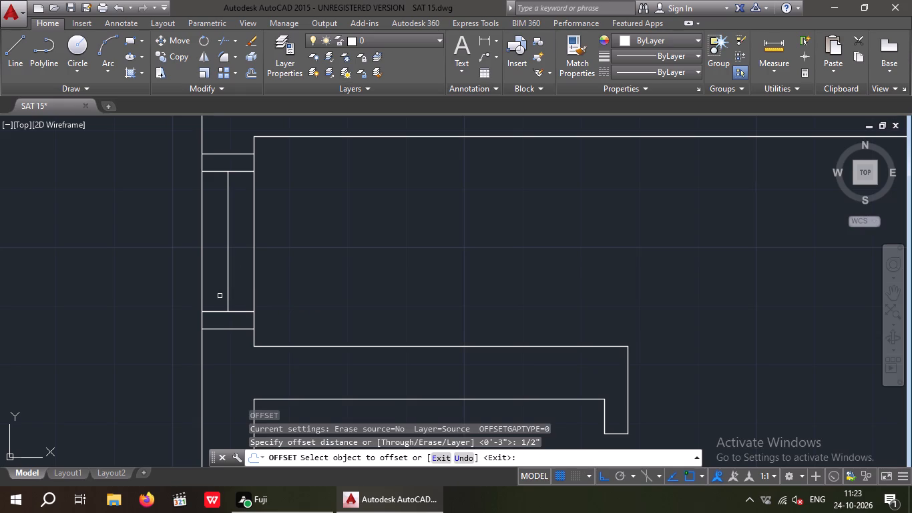
click(227, 274)
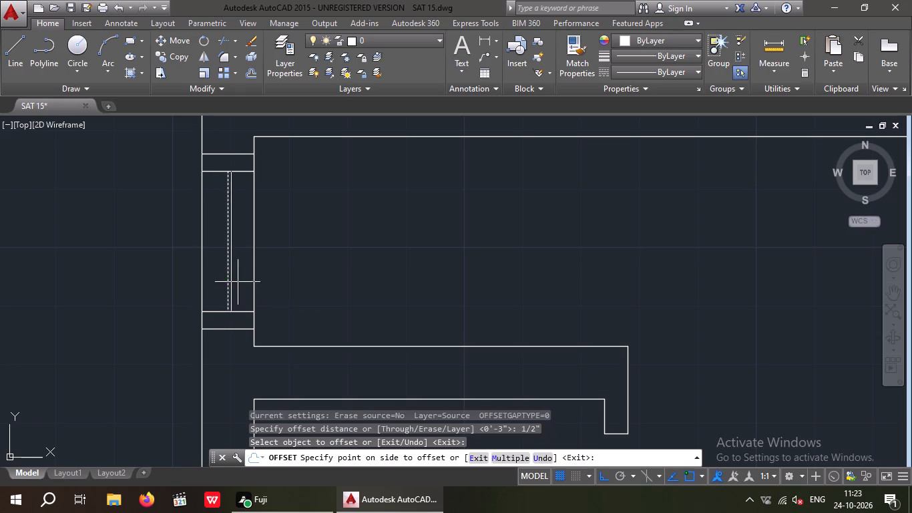
click(238, 282)
scroll(233, 284, up, 3)
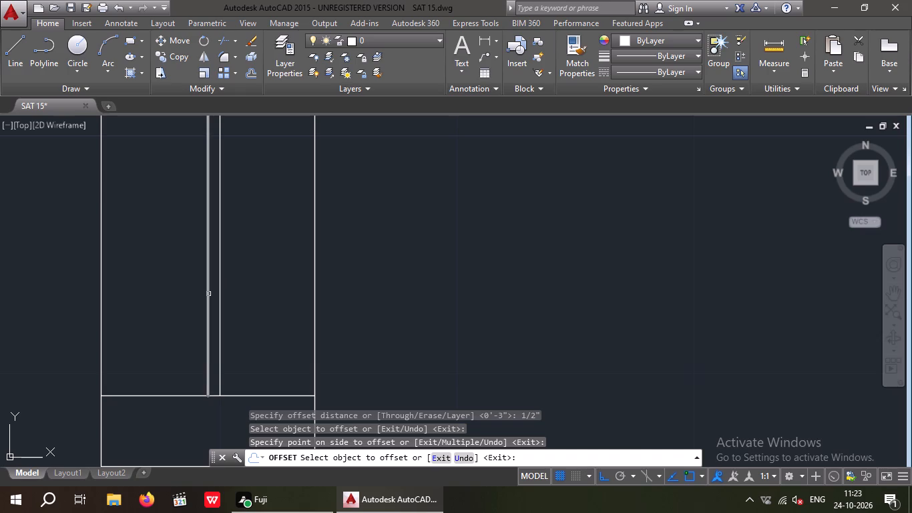
drag(208, 294, 186, 304)
click(177, 306)
scroll(180, 313, down, 3)
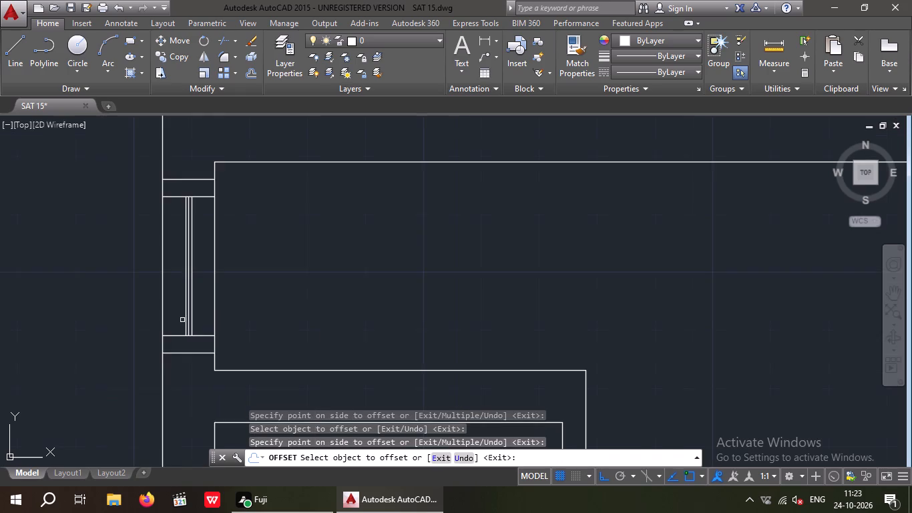
scroll(212, 308, down, 2)
key(Escape)
key(Escape)
key(Escape)
key(Escape)
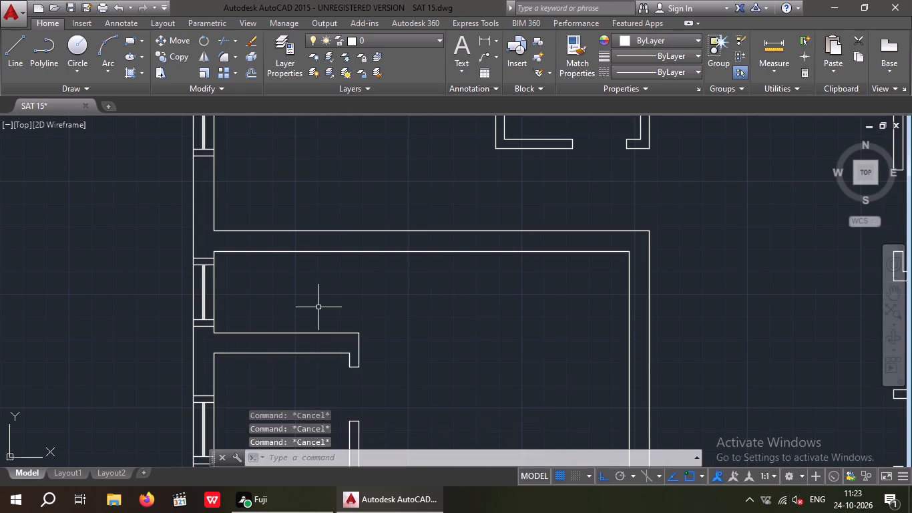
key(Escape)
Examine the whole floor plan for outer wall segments that still need window openings.
scroll(334, 299, down, 2)
middle_drag(383, 329, 290, 309)
scroll(300, 294, down, 2)
middle_drag(312, 317, 309, 206)
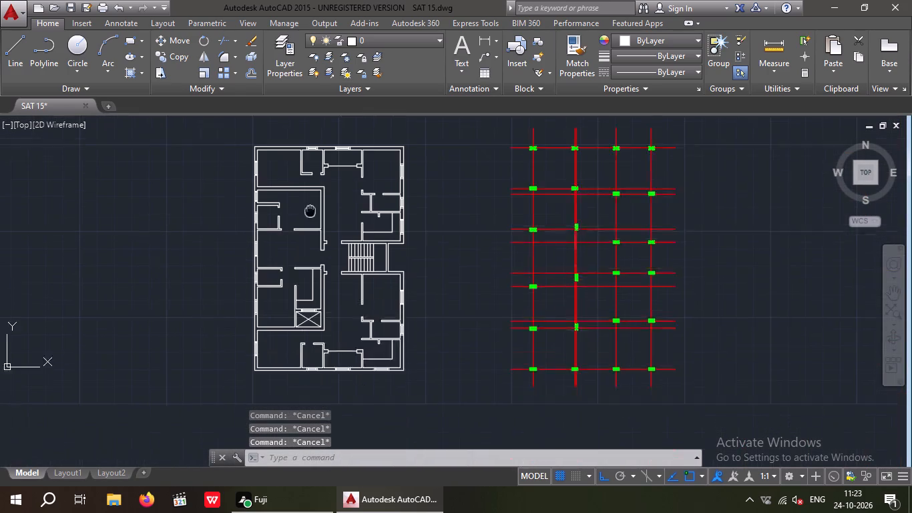
middle_drag(309, 206, 309, 202)
middle_drag(317, 266, 317, 292)
middle_drag(318, 211, 330, 216)
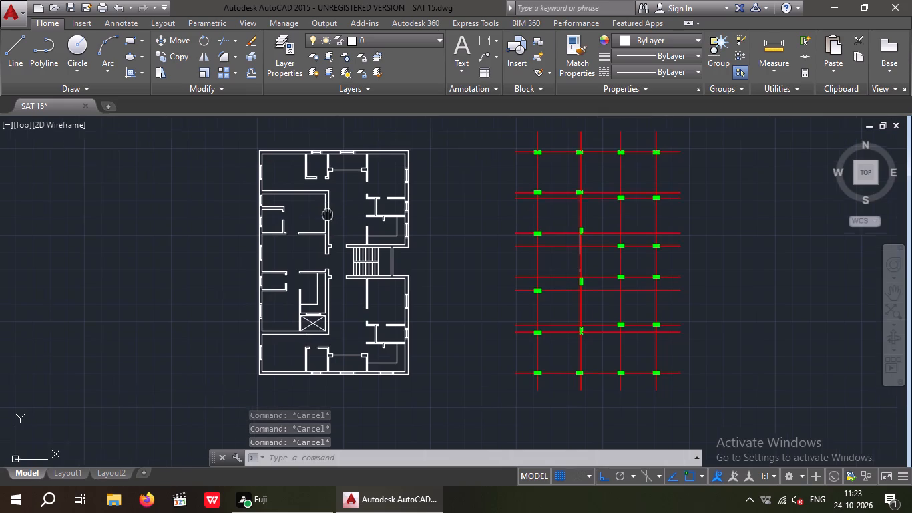
middle_drag(330, 216, 410, 212)
middle_drag(425, 220, 413, 228)
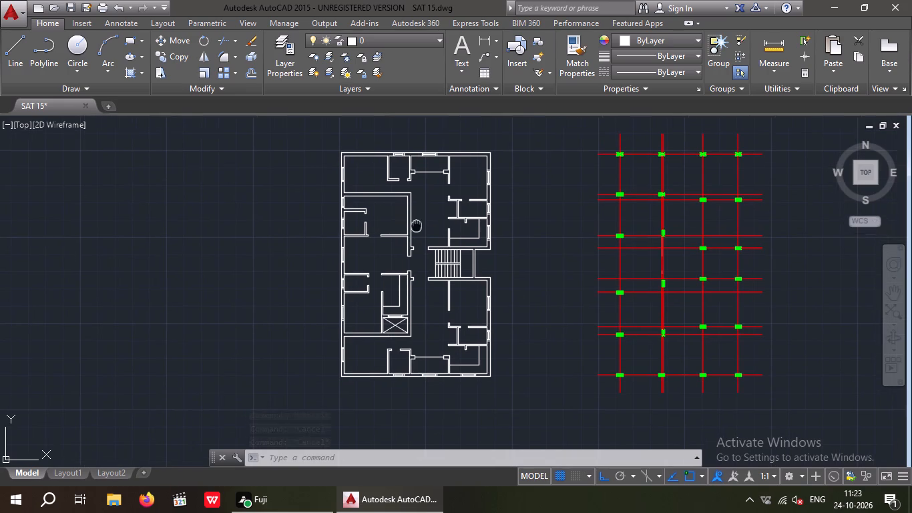
middle_drag(413, 228, 365, 253)
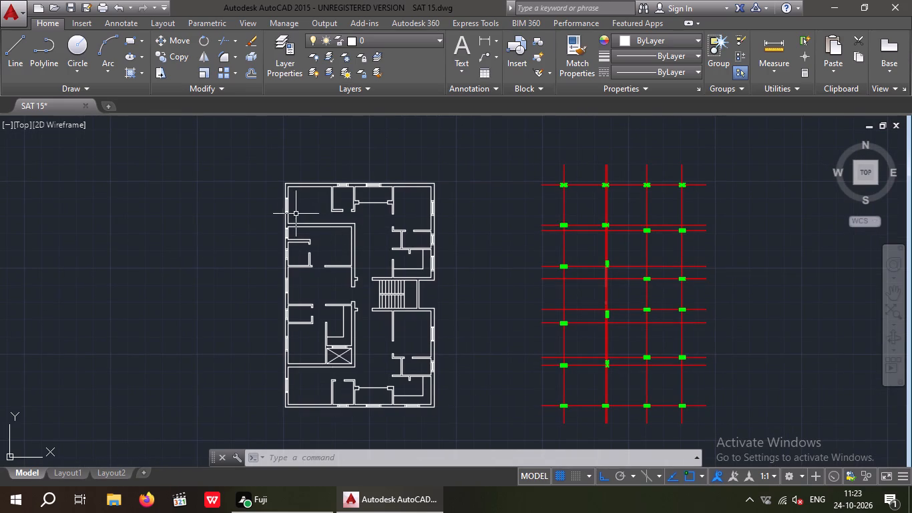
Draw a cross line through the north outer wall from the midpoint of the northwest room's inner wall face.
scroll(300, 204, up, 2)
middle_drag(332, 196, 284, 232)
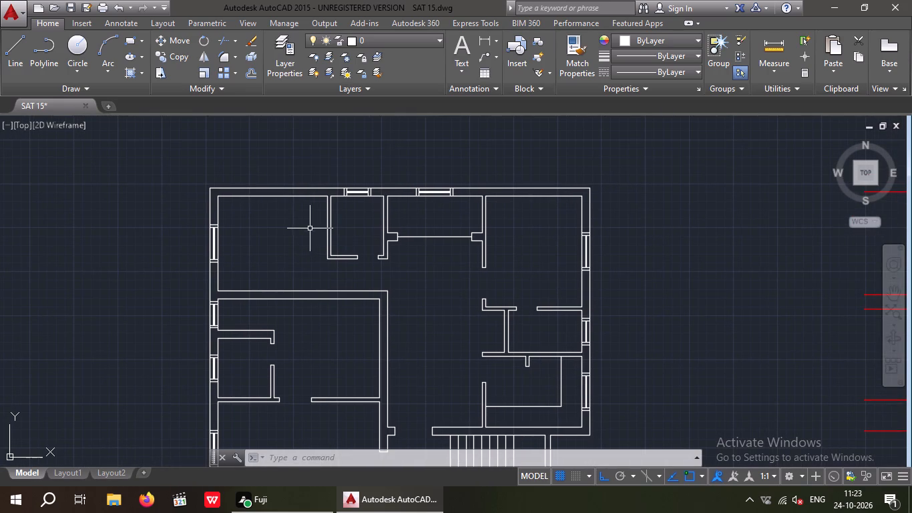
key(l)
key(space)
scroll(268, 200, up, 1)
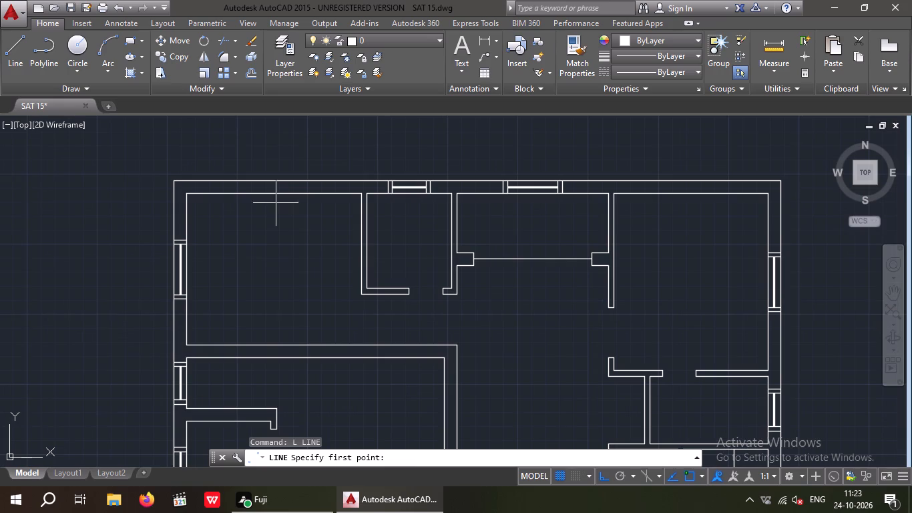
click(276, 194)
scroll(272, 181, up, 2)
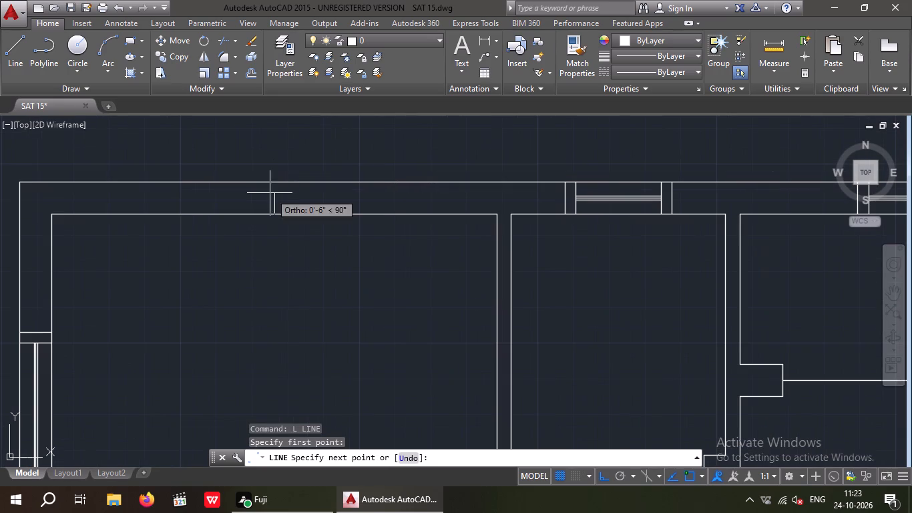
click(274, 183)
key(space)
Draw a cross line through the north outer wall from the midpoint of the northeast room's inner wall face.
scroll(295, 188, down, 4)
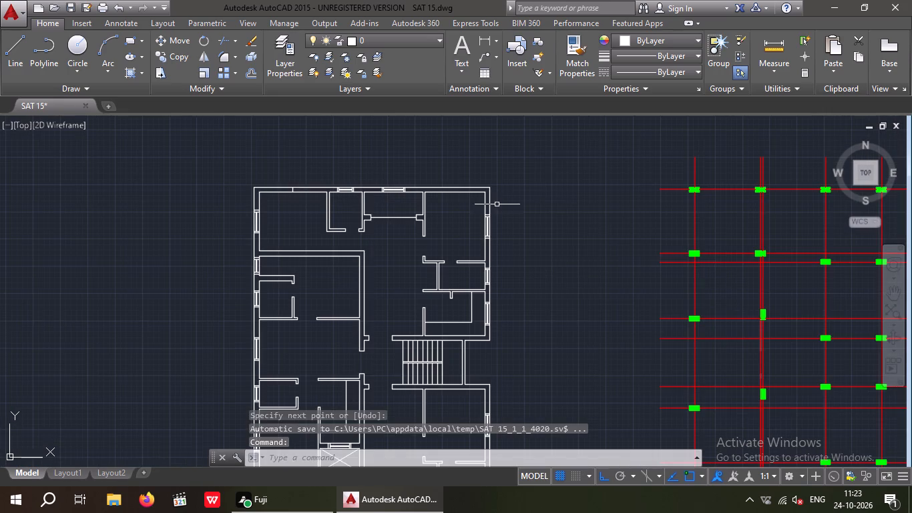
scroll(458, 188, up, 3)
key(space)
click(448, 205)
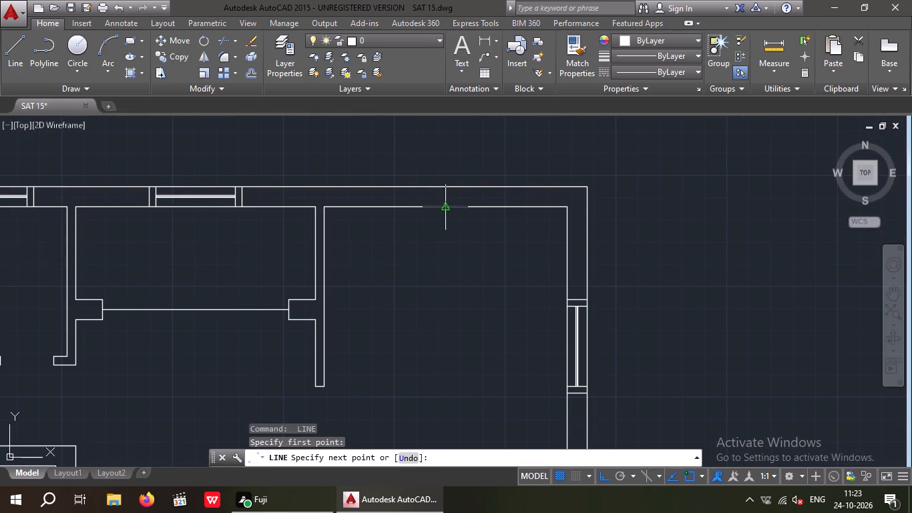
click(447, 184)
key(space)
Draw a cross line through the wall south of the northwest room, from the midpoint of the wall's lower face.
scroll(439, 252, down, 2)
middle_drag(425, 294, 425, 289)
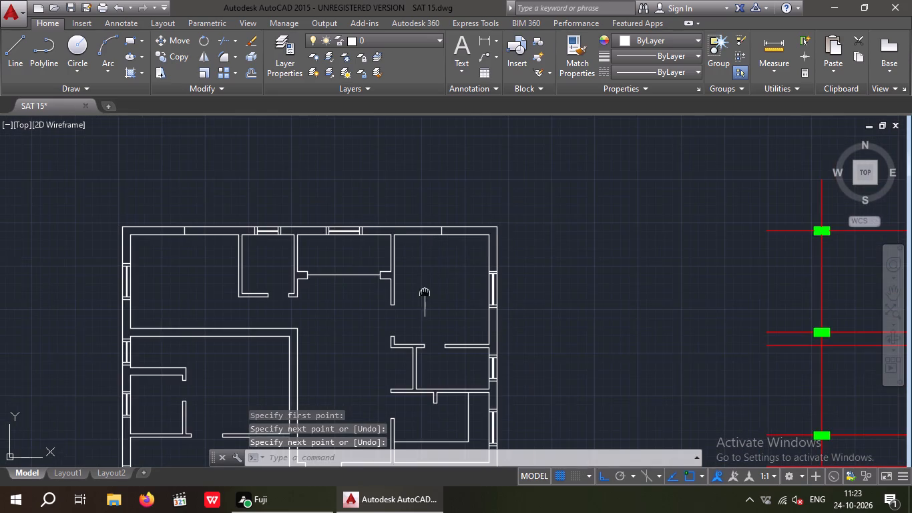
middle_drag(425, 289, 437, 200)
scroll(440, 201, down, 1)
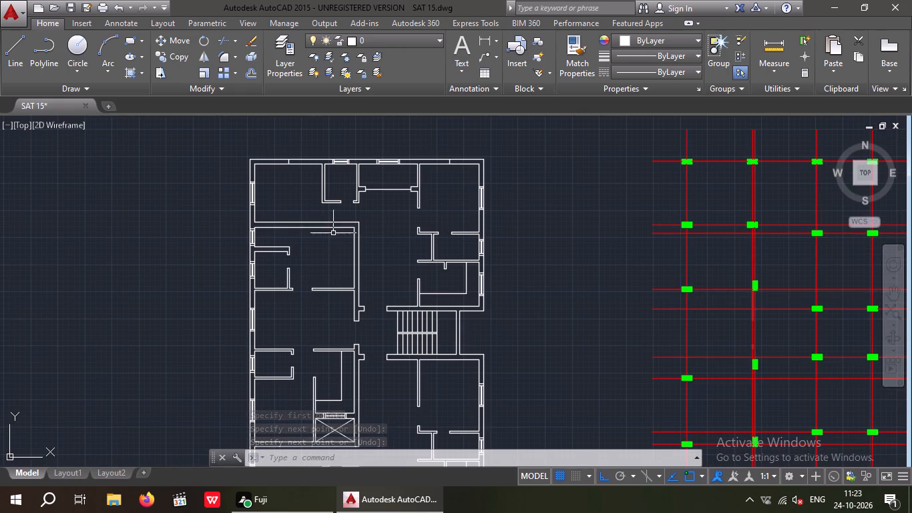
key(space)
scroll(334, 226, up, 1)
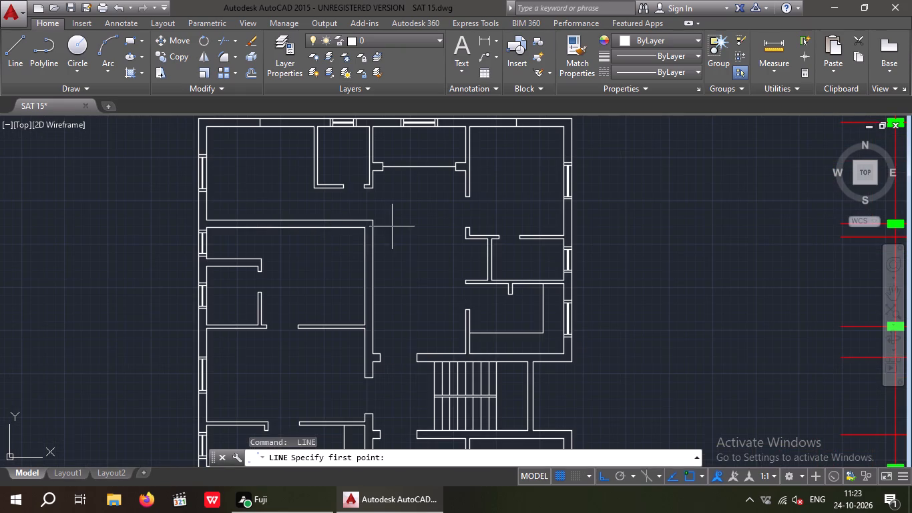
scroll(363, 230, up, 2)
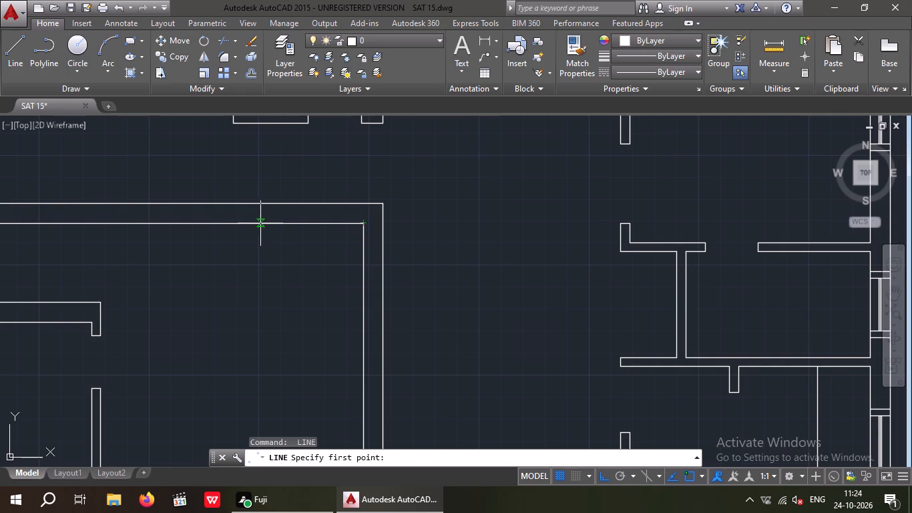
click(258, 223)
click(256, 202)
key(space)
Draw a horizontal line from the midpoint of the west window in the room beside the crossed shaft, extending west past the outer wall.
scroll(267, 274, down, 2)
middle_click(330, 262)
middle_drag(233, 317, 298, 289)
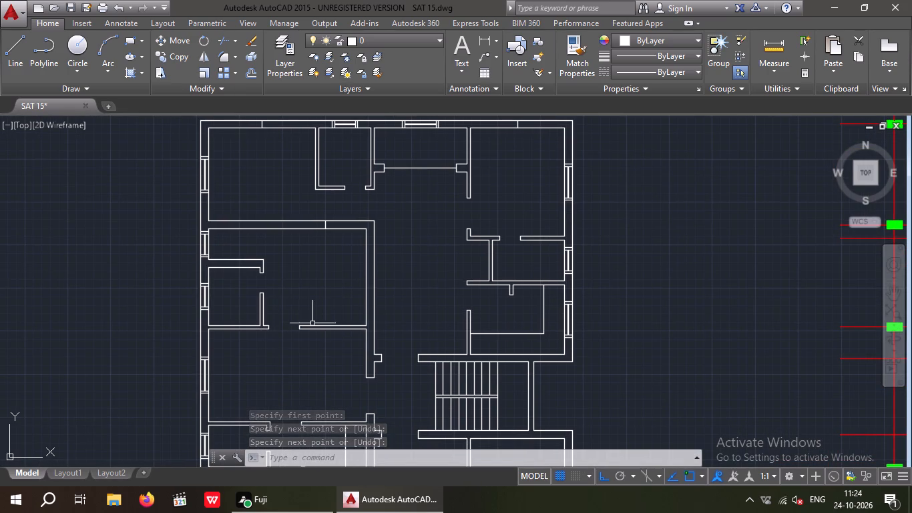
middle_drag(299, 331, 303, 311)
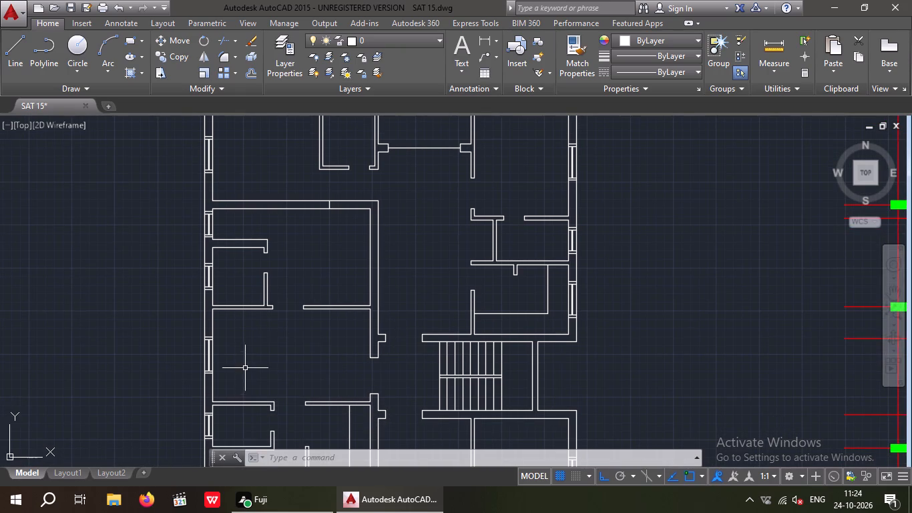
middle_drag(242, 373, 270, 295)
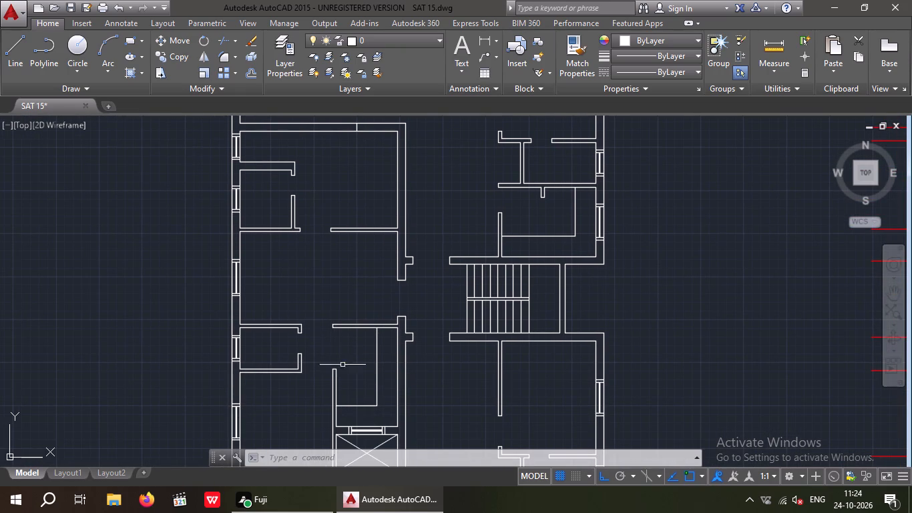
middle_drag(345, 371, 358, 290)
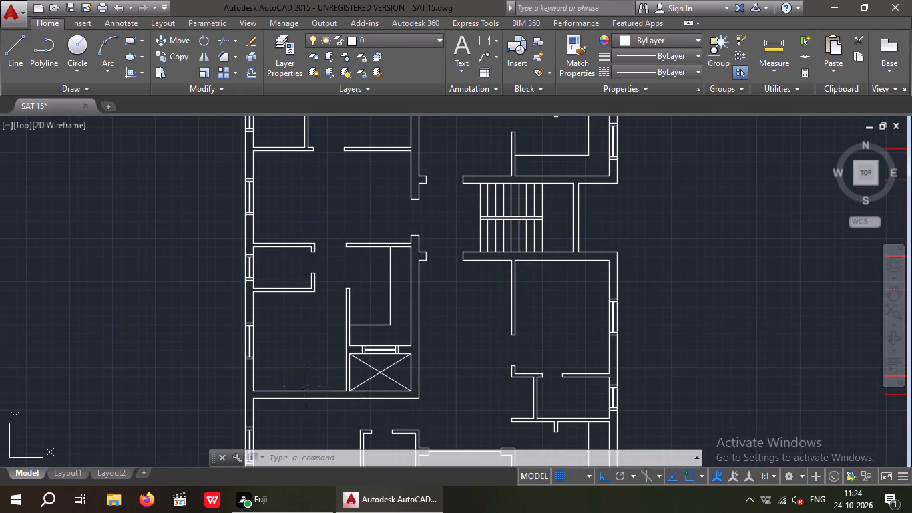
middle_drag(307, 376, 326, 298)
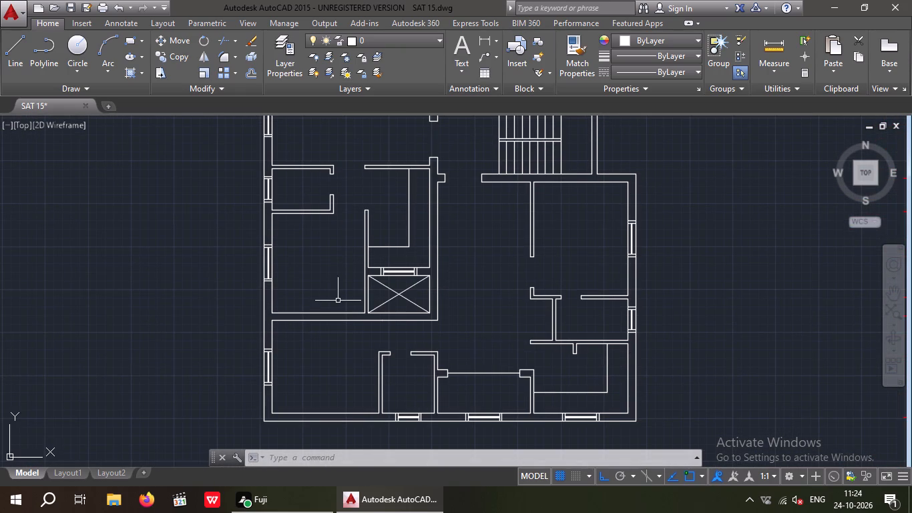
key(space)
scroll(275, 266, up, 3)
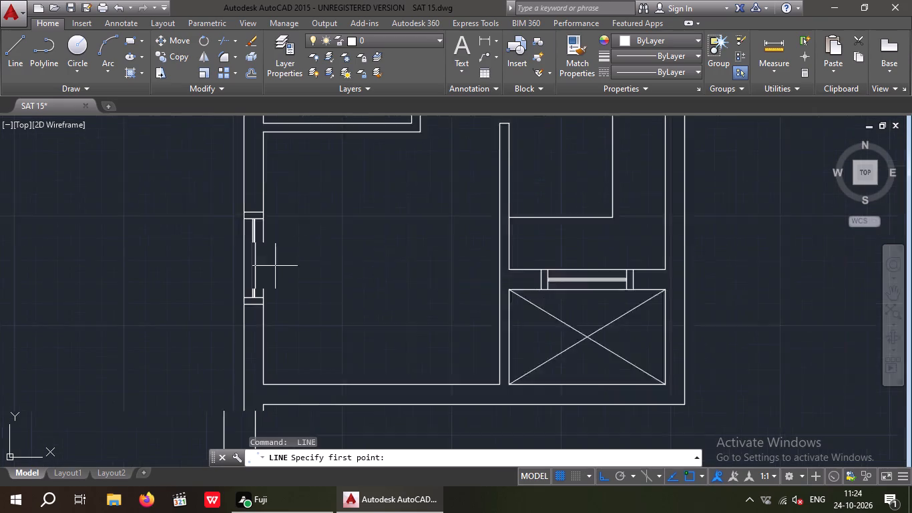
click(252, 251)
click(128, 247)
key(space)
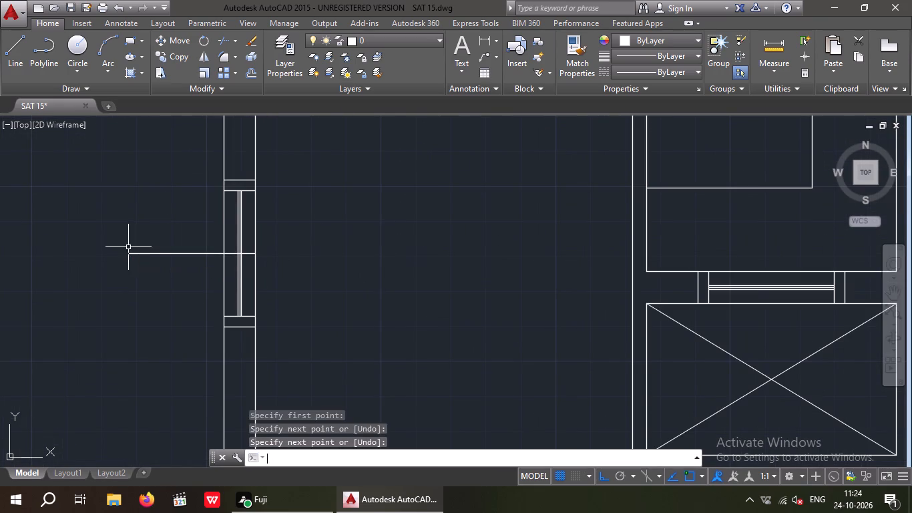
Draw a cross line through the south outer wall from the midpoint of the southwest room's inner wall face.
scroll(144, 247, down, 3)
middle_drag(218, 347, 244, 265)
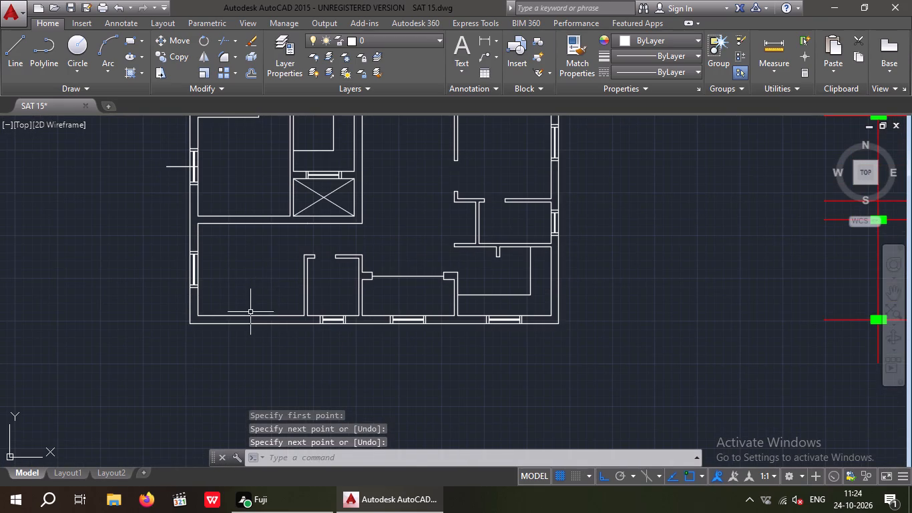
key(space)
scroll(254, 315, up, 2)
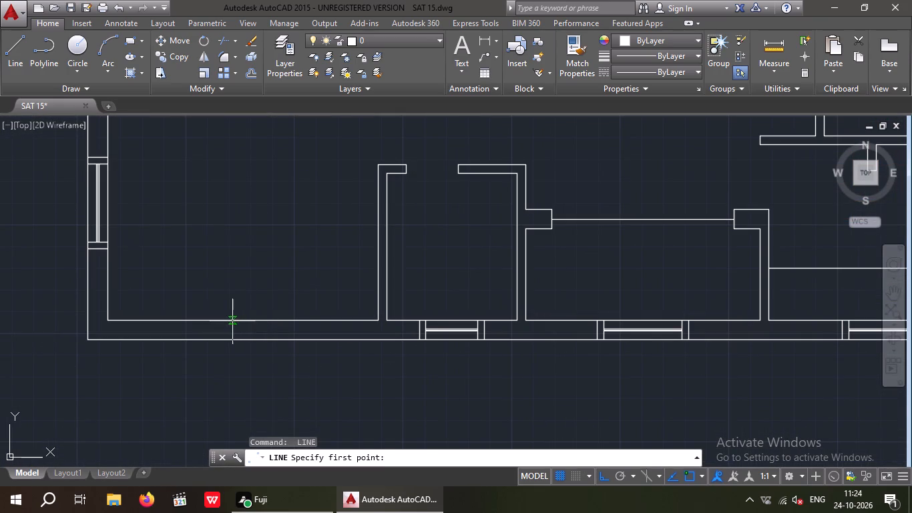
drag(245, 320, 245, 337)
scroll(240, 345, up, 3)
click(246, 330)
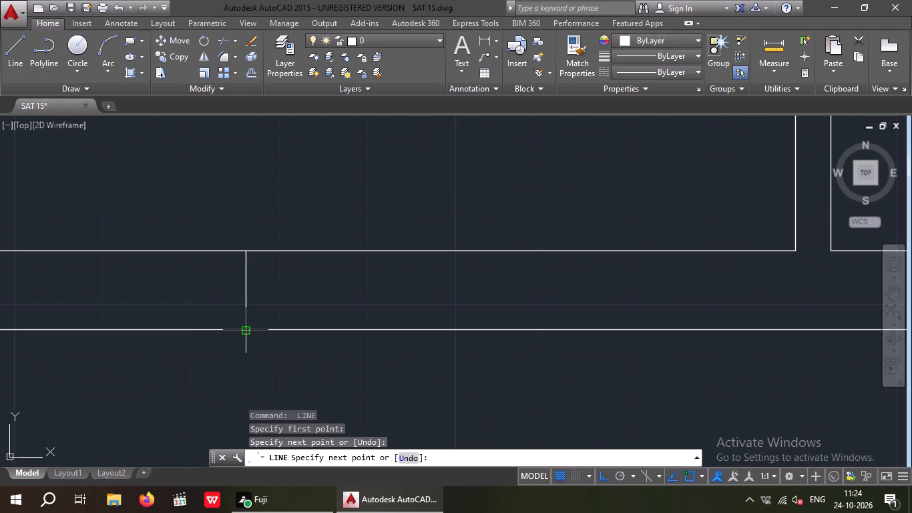
key(space)
Draw a cross line through the wall south of the staircase from the midpoint of the inner face of the room below.
scroll(274, 306, down, 3)
middle_drag(302, 325, 196, 336)
scroll(217, 317, down, 3)
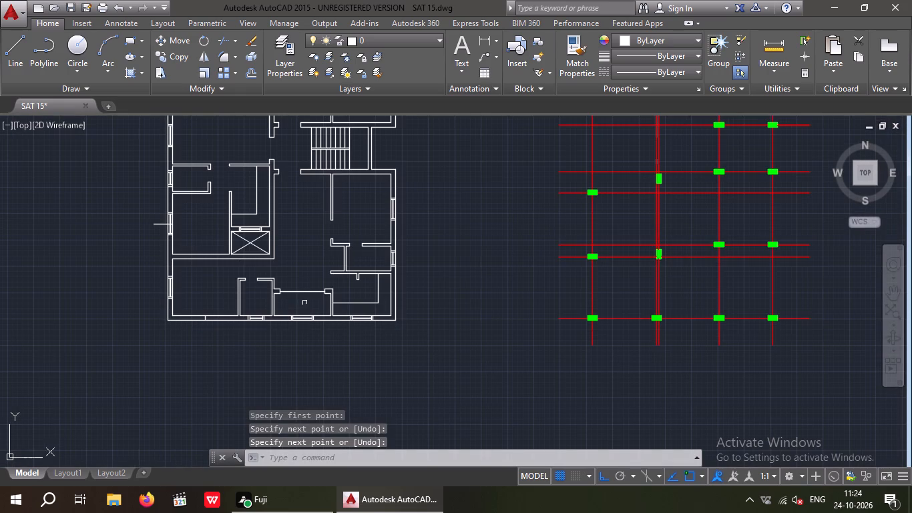
middle_drag(374, 248, 363, 306)
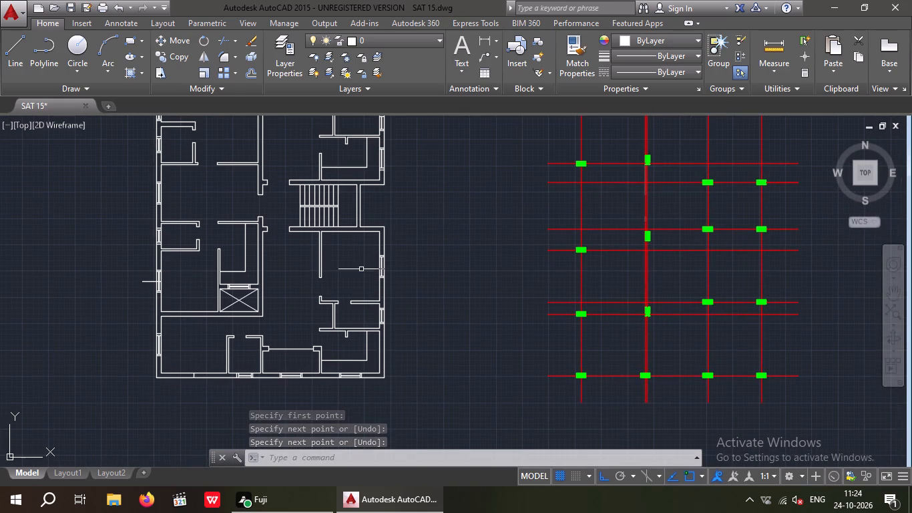
scroll(344, 230, up, 3)
key(space)
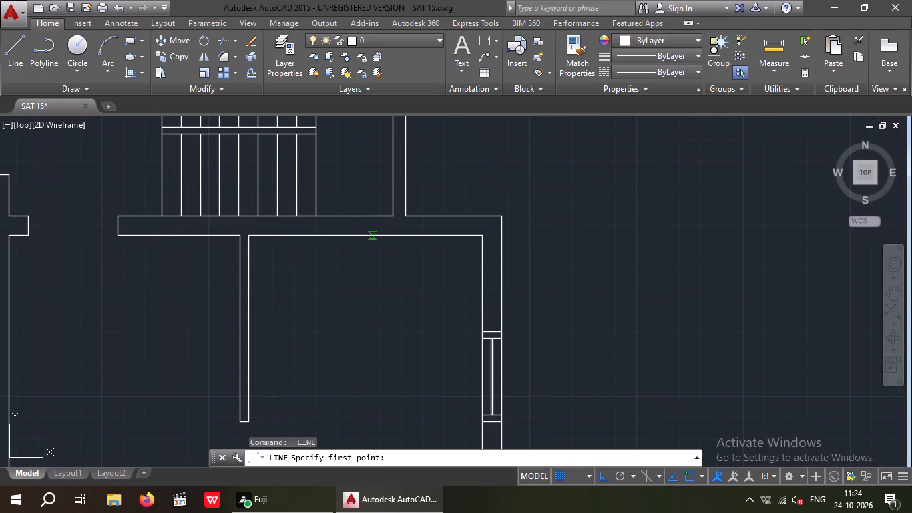
drag(362, 235, 359, 221)
click(363, 216)
key(space)
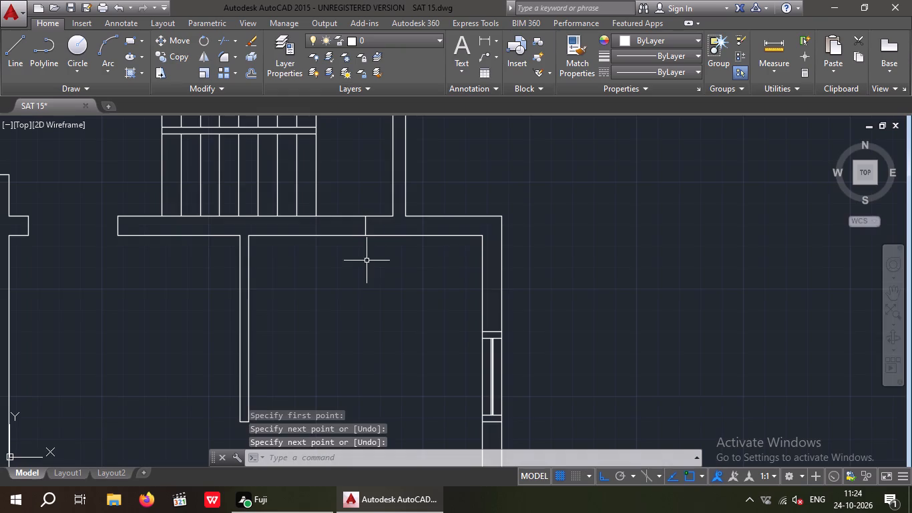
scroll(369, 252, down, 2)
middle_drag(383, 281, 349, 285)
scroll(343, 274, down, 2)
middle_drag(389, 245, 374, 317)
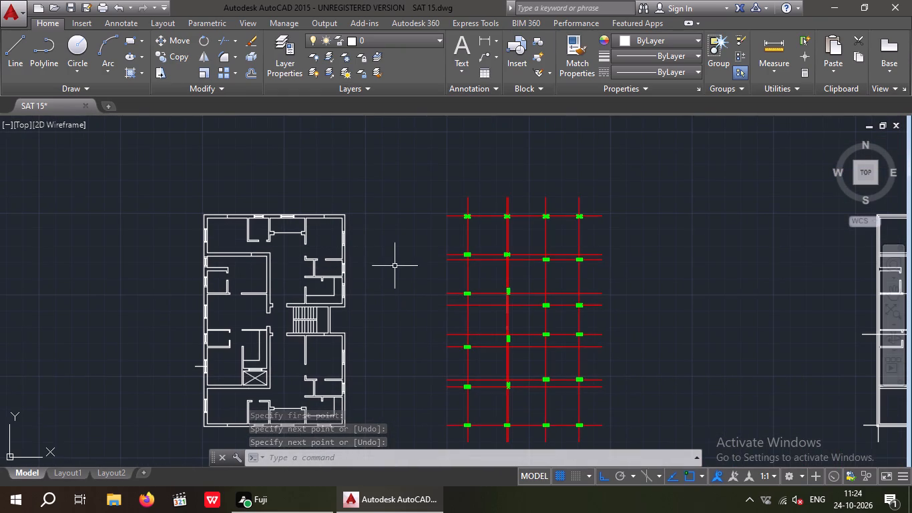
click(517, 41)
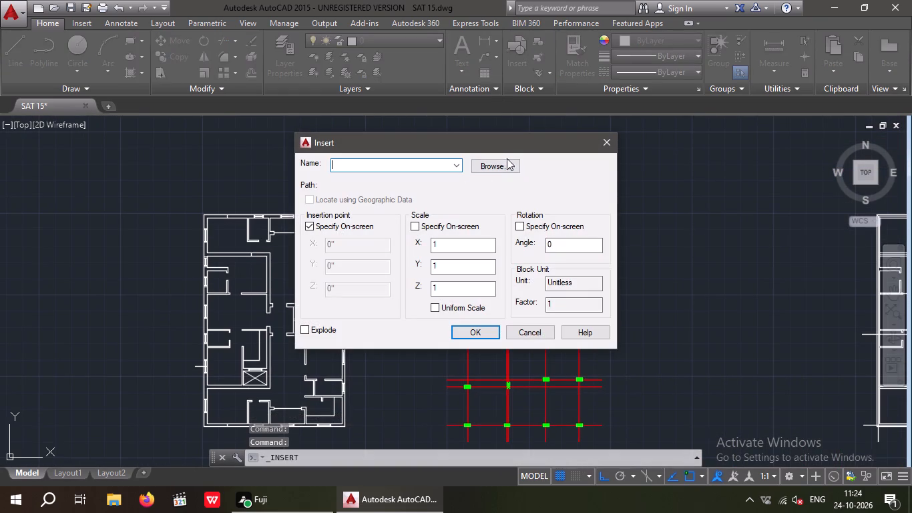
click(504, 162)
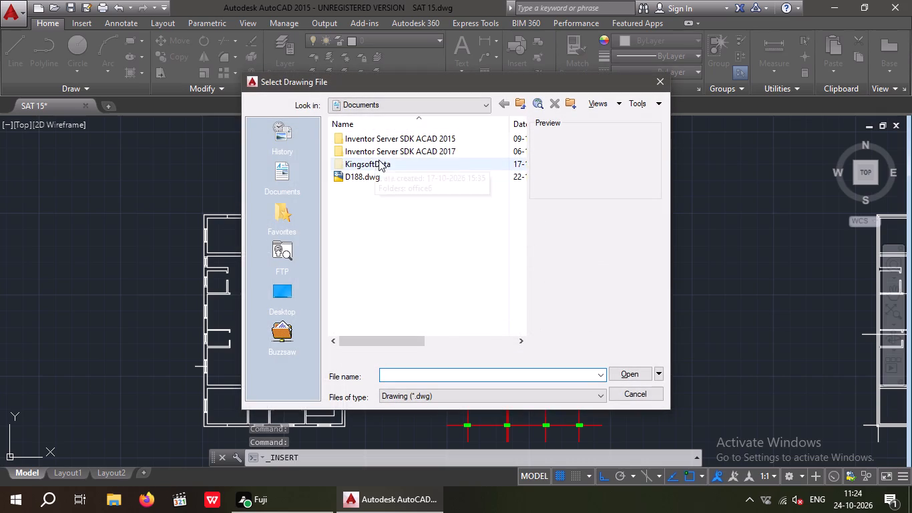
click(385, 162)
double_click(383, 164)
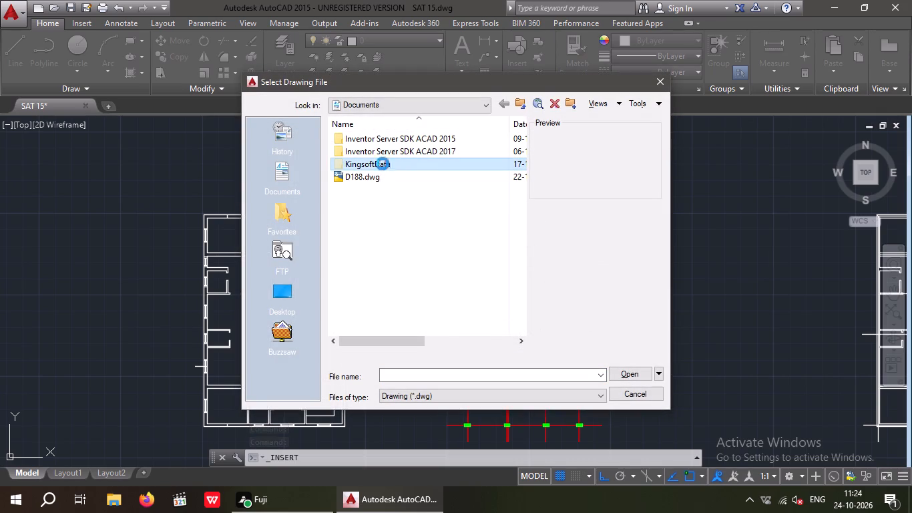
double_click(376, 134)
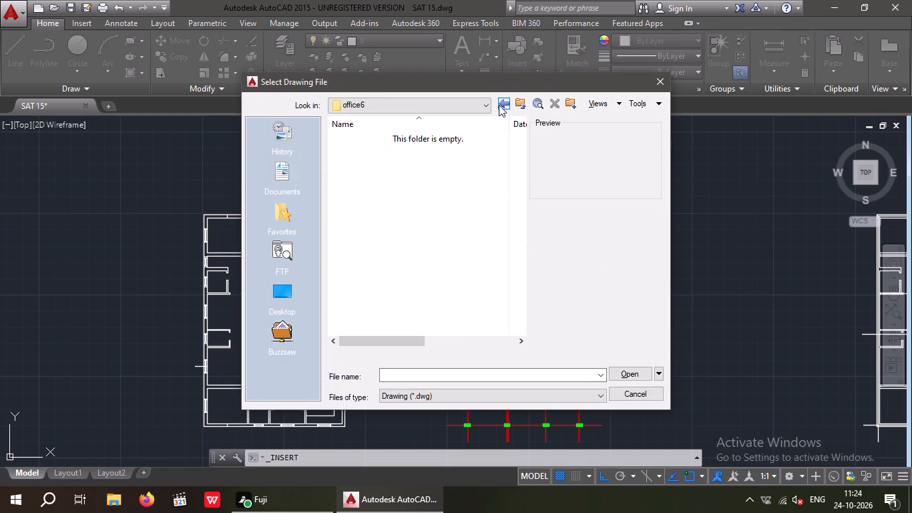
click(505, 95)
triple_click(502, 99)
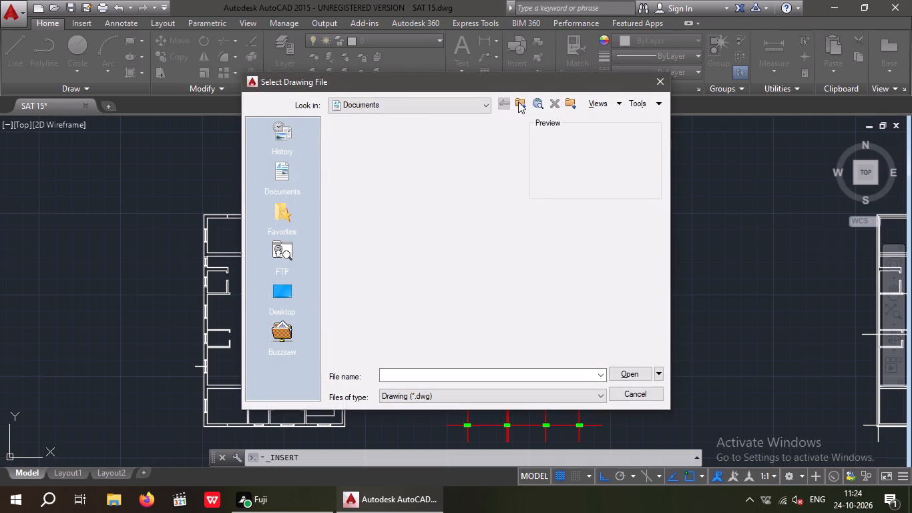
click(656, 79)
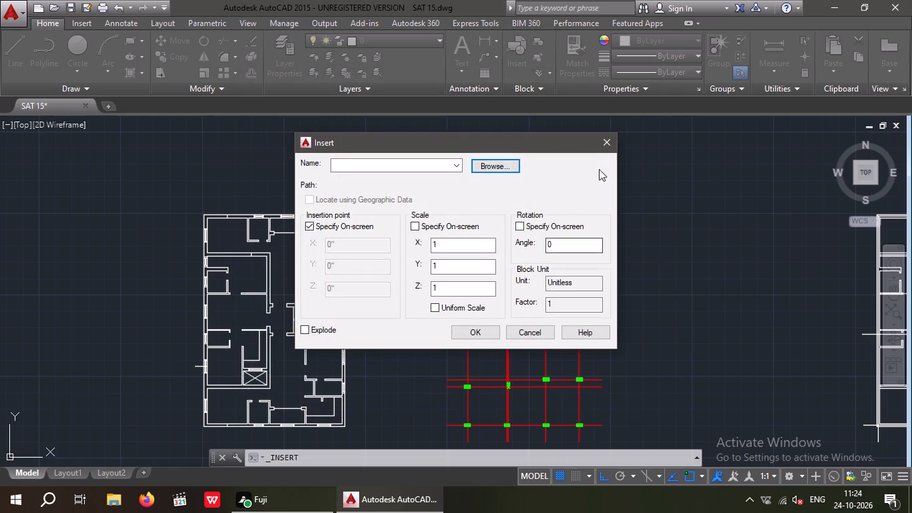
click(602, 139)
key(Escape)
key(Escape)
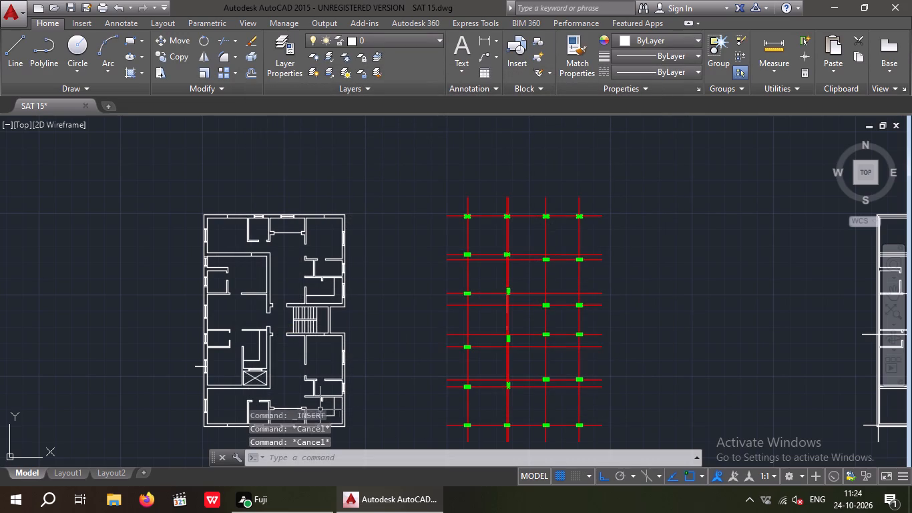
Insert the Bed - Queen block from DesignCenter's Home - Space Planner blocks at scale 1 in the empty area west of the floor plan.
key(d)
text(C)
key(space)
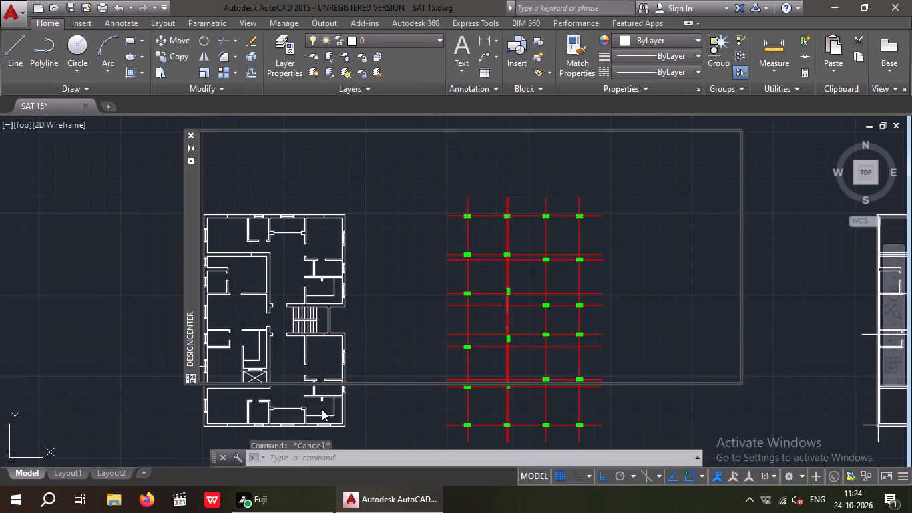
click(350, 170)
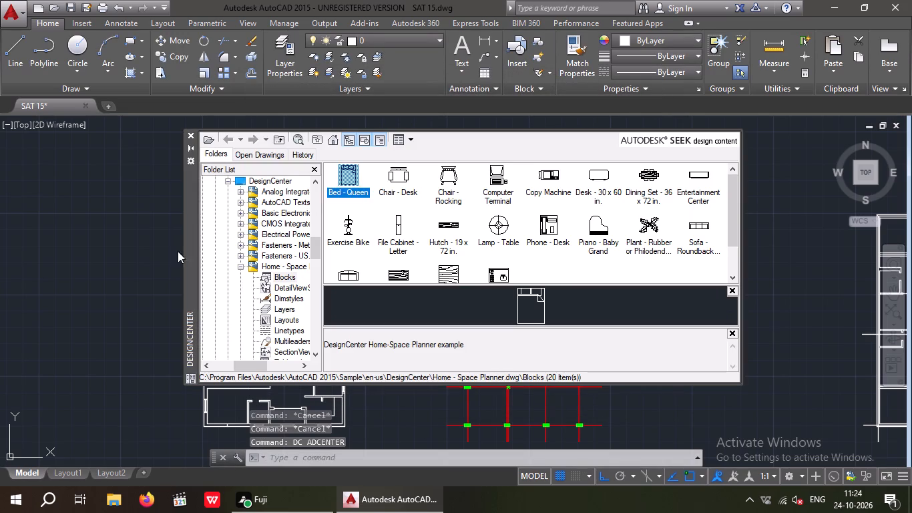
click(362, 168)
triple_click(350, 172)
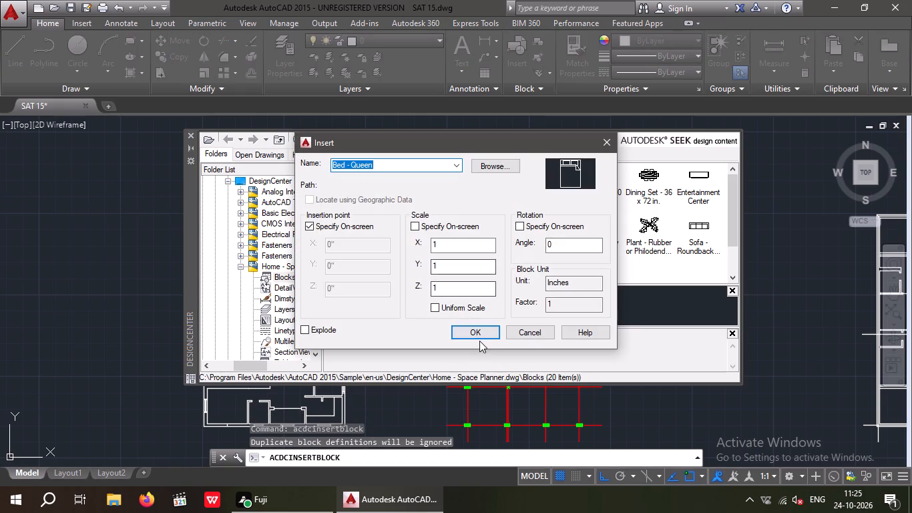
click(478, 330)
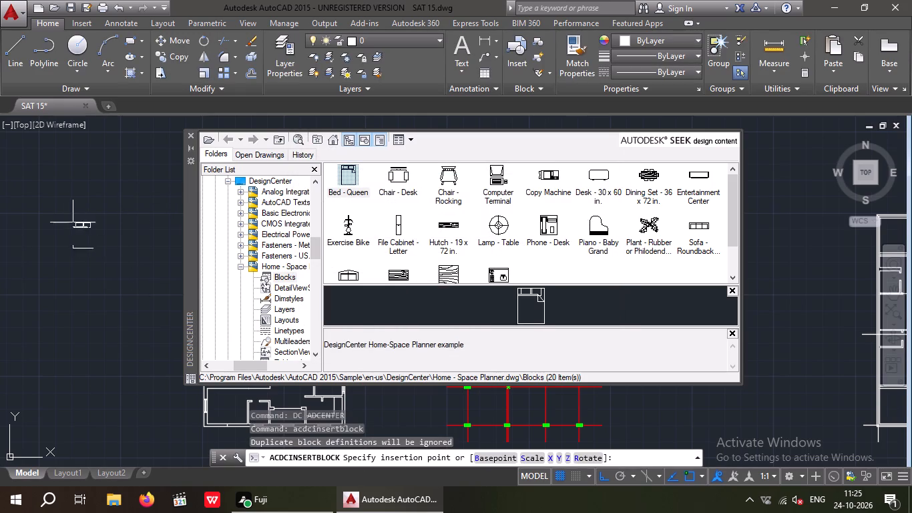
click(67, 216)
key(Escape)
key(Escape)
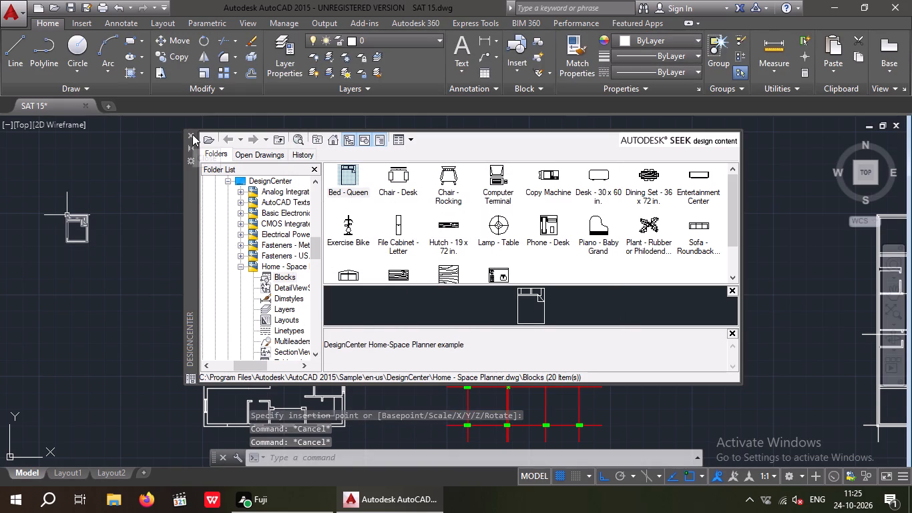
click(192, 134)
Copy the queen bed by its headboard midpoint to the midpoint mark on the northwest room's north inner wall face.
scroll(57, 212, up, 2)
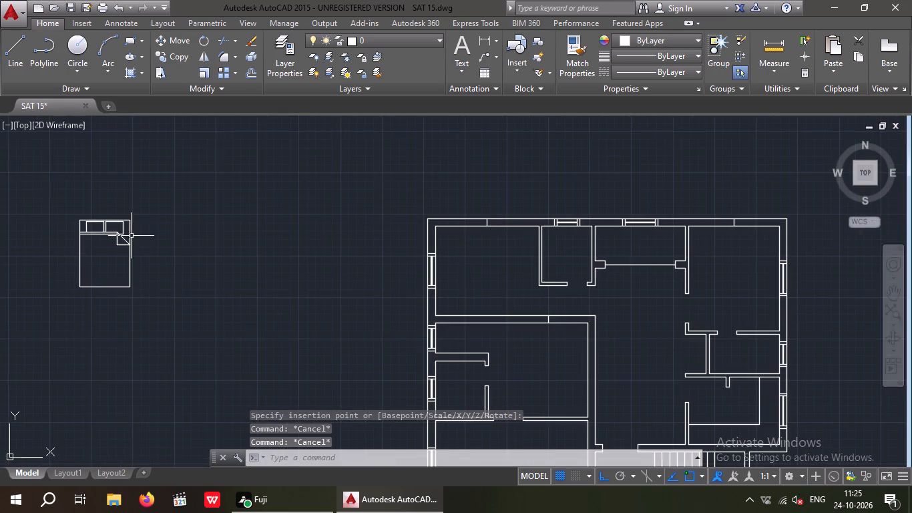
middle_drag(138, 240, 232, 236)
scroll(182, 238, up, 1)
drag(264, 170, 262, 236)
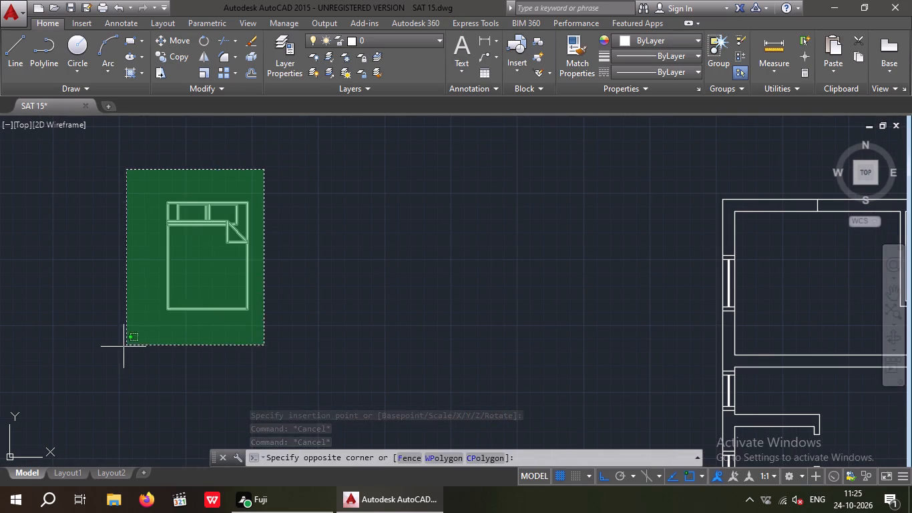
click(122, 347)
click(174, 58)
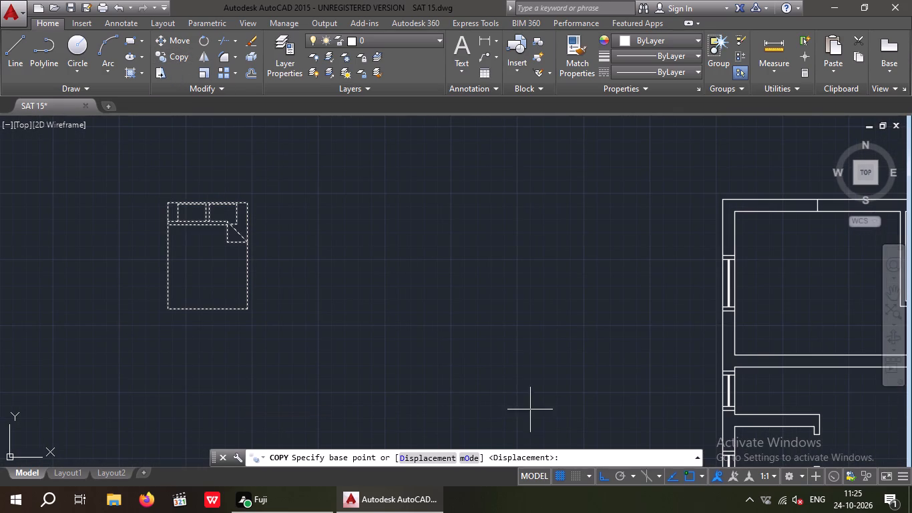
click(608, 480)
scroll(202, 202, up, 3)
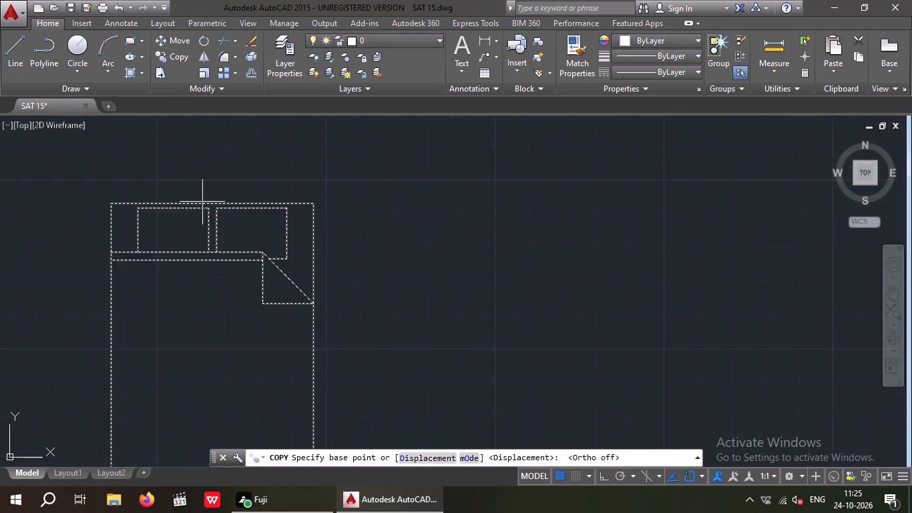
click(215, 202)
scroll(228, 195, down, 4)
middle_drag(363, 210, 309, 218)
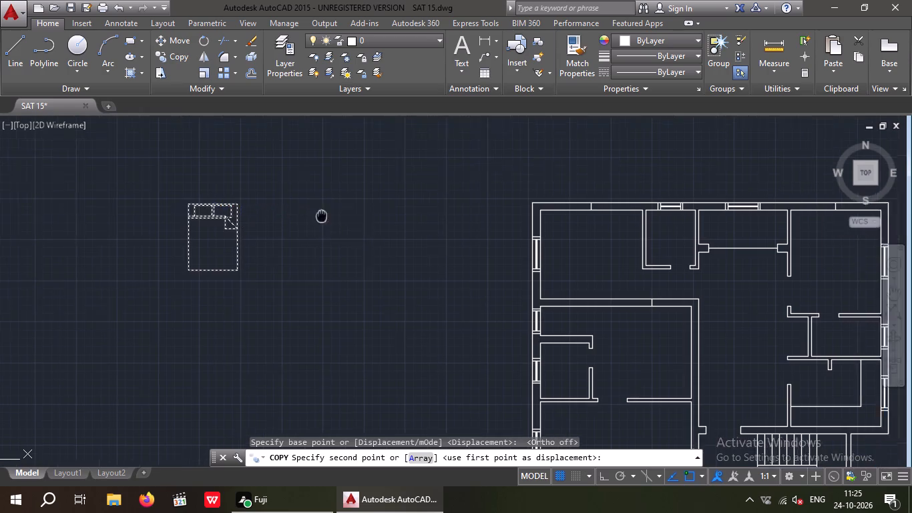
middle_drag(309, 218, 210, 241)
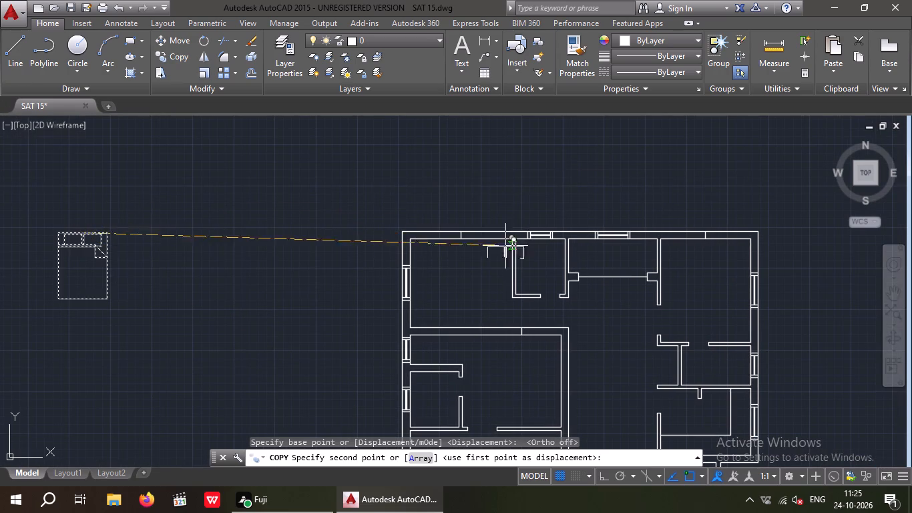
scroll(473, 248, up, 3)
scroll(415, 232, up, 2)
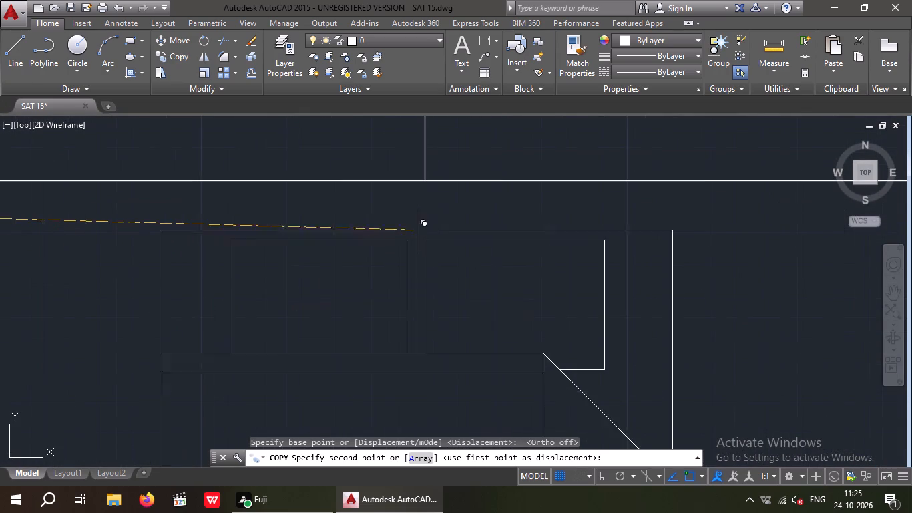
click(422, 182)
Place another bed copy at the midpoint mark on the northeast room's north inner wall face.
scroll(420, 182, down, 3)
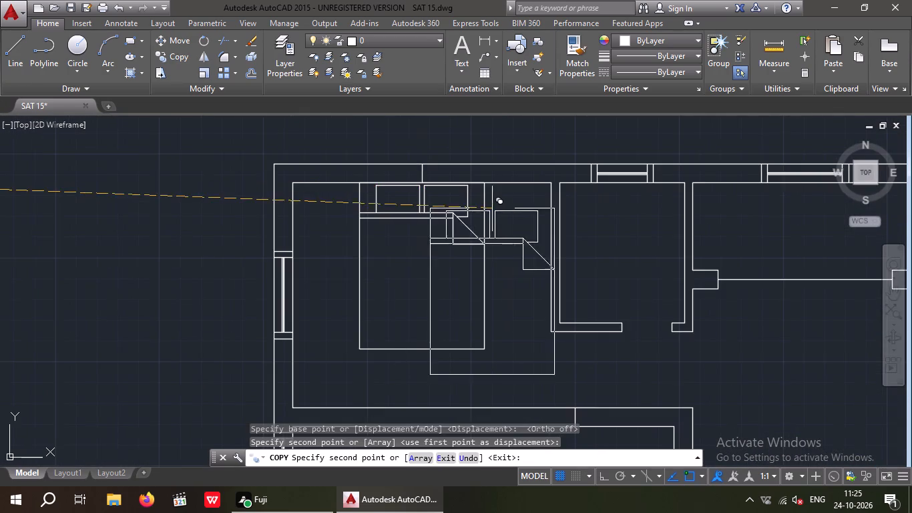
middle_drag(489, 208, 297, 244)
scroll(497, 212, down, 1)
middle_drag(687, 225, 379, 240)
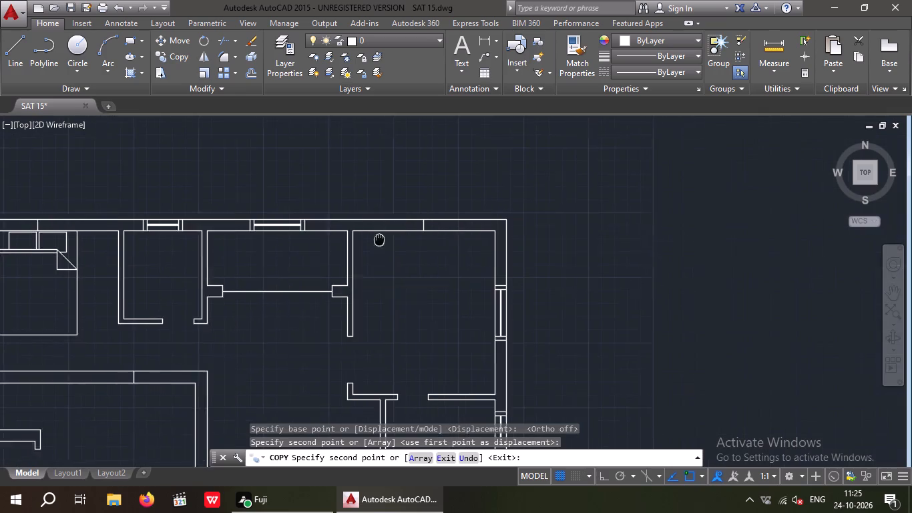
middle_drag(379, 240, 365, 241)
scroll(414, 236, up, 3)
scroll(329, 215, up, 1)
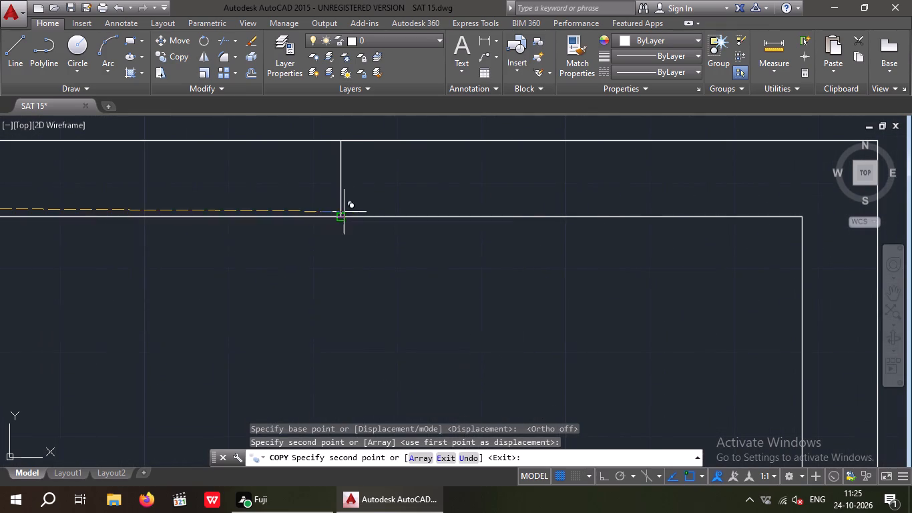
scroll(343, 224, up, 2)
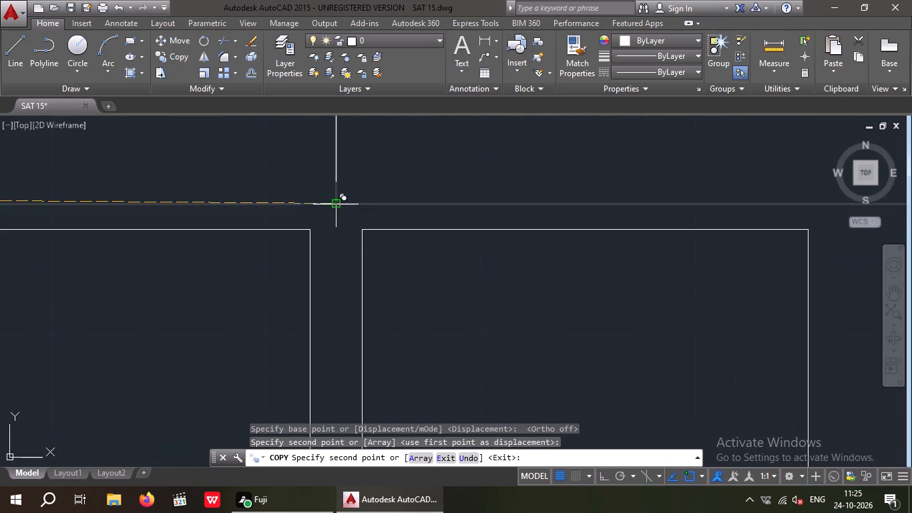
click(336, 204)
Place a bed copy at the midpoint mark on the inner wall face of the room south of the staircase.
scroll(345, 204, down, 4)
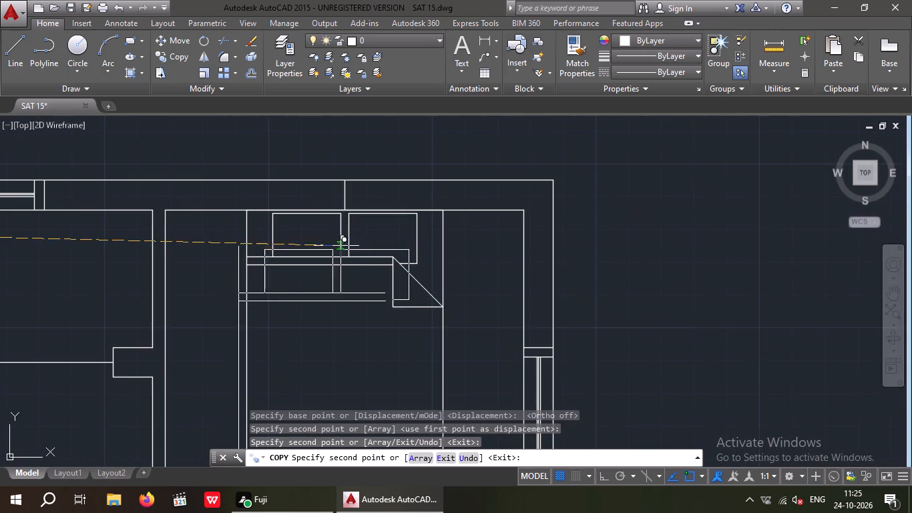
middle_drag(340, 242, 425, 158)
scroll(424, 156, down, 3)
middle_drag(410, 240, 391, 70)
scroll(405, 271, up, 6)
middle_click(417, 268)
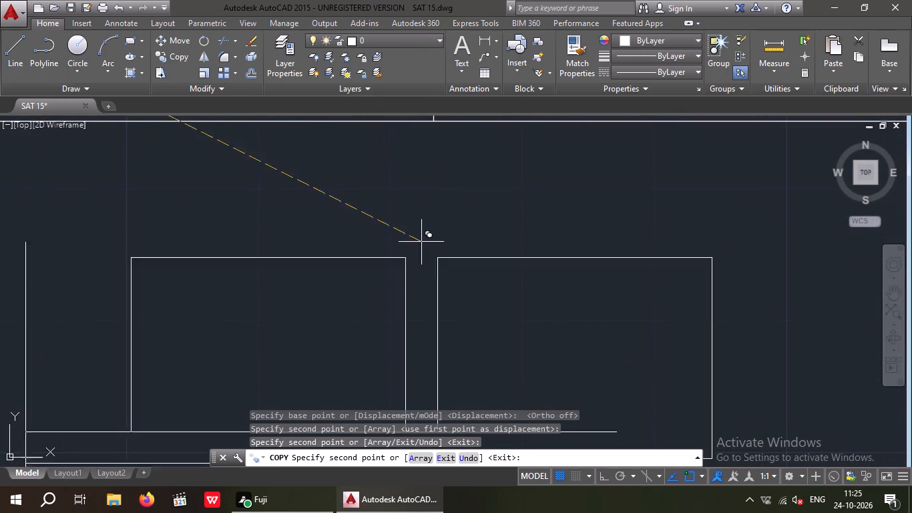
scroll(431, 214, down, 2)
middle_drag(424, 238, 416, 279)
scroll(427, 246, up, 1)
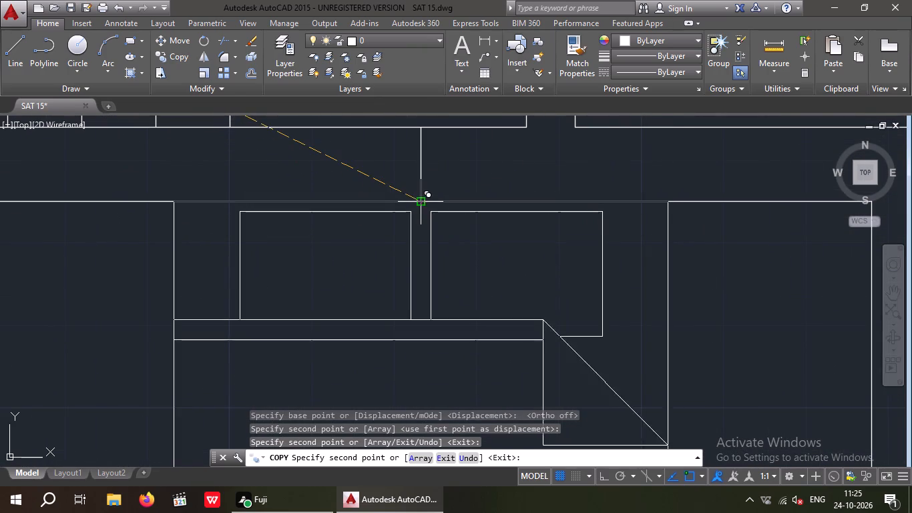
click(423, 201)
Place a bed copy at the north wall midpoint mark in the room directly south of the northwest room, ending the copying.
scroll(423, 196, down, 4)
middle_drag(411, 240, 428, 158)
scroll(427, 162, down, 3)
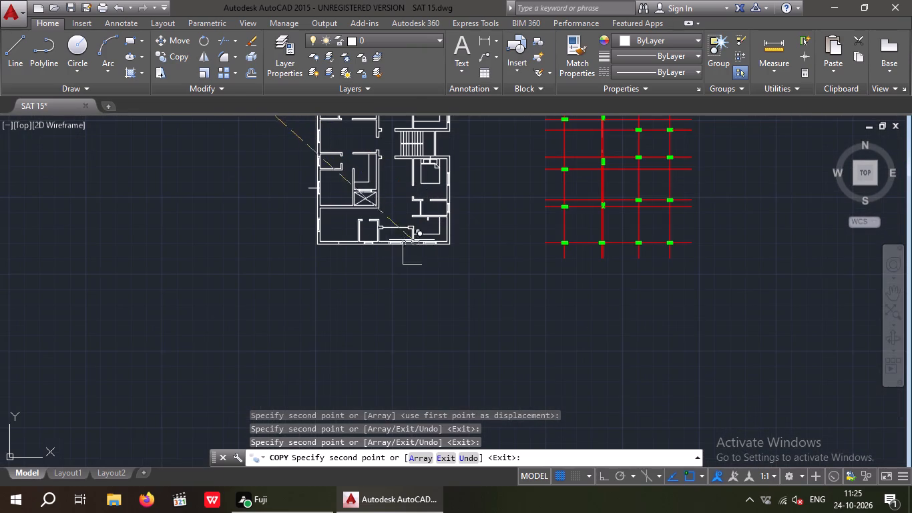
middle_drag(359, 283, 363, 371)
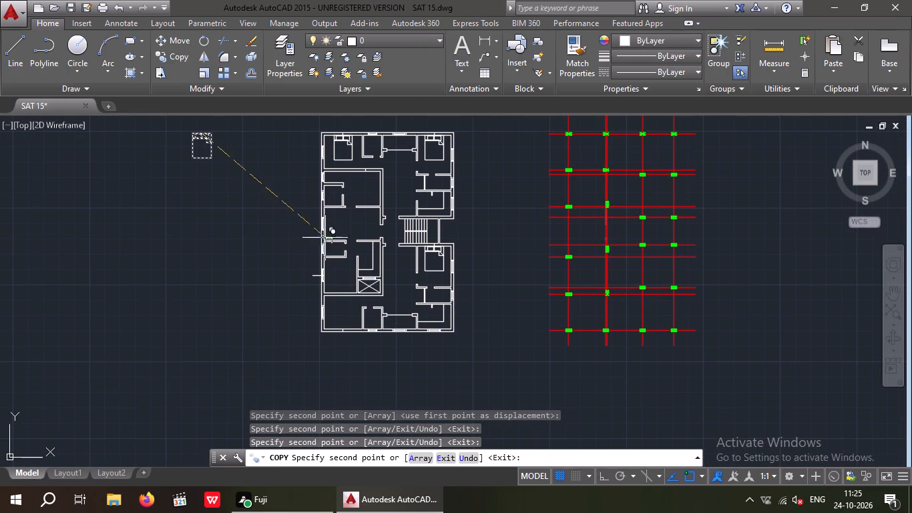
scroll(360, 171, up, 6)
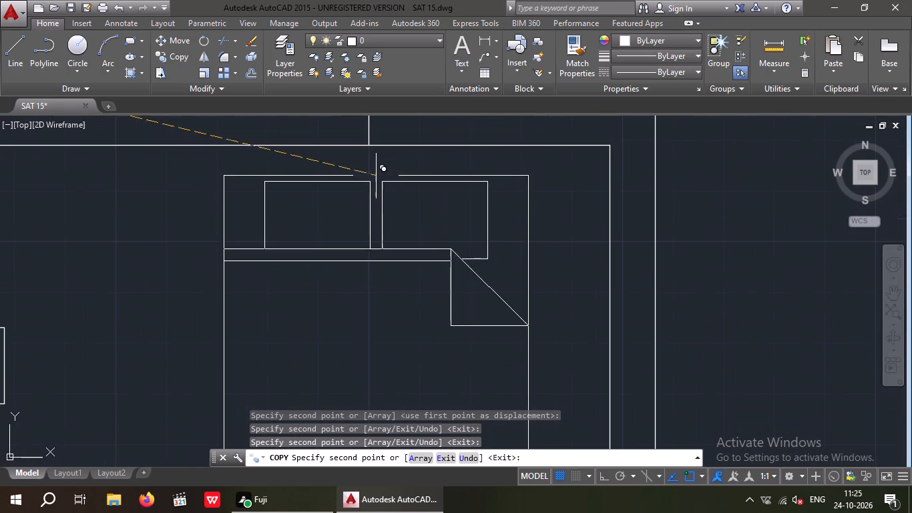
scroll(369, 146, up, 1)
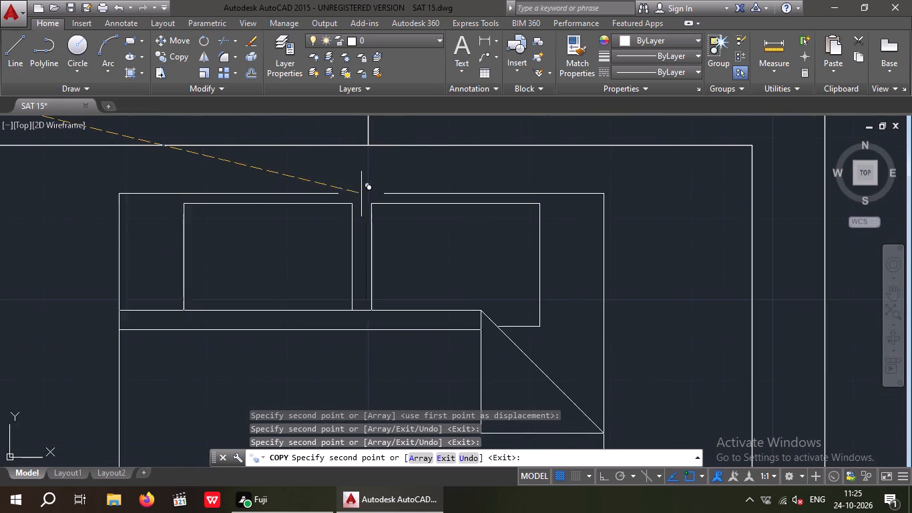
click(371, 146)
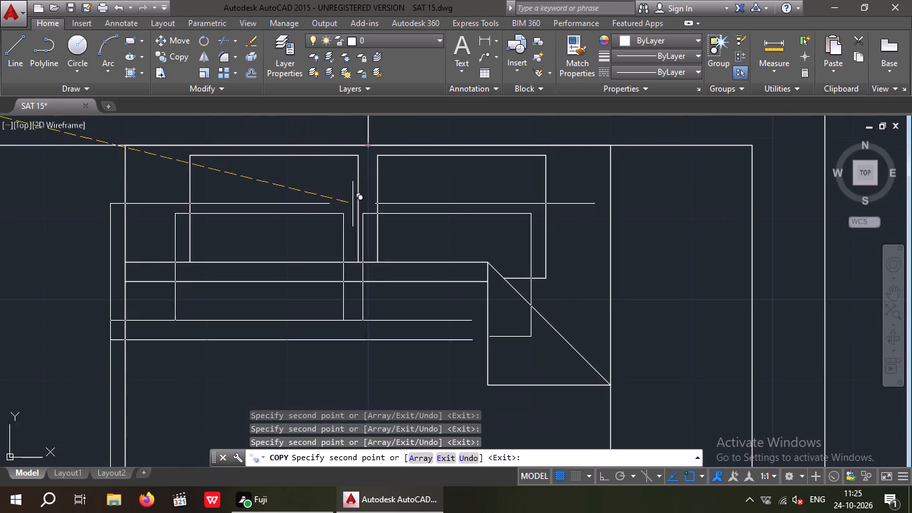
scroll(349, 162, down, 7)
middle_drag(347, 210, 347, 198)
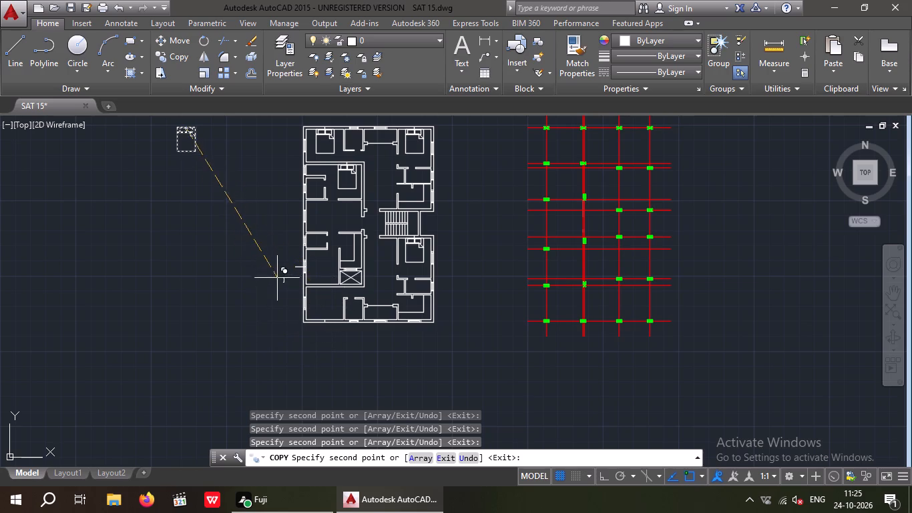
key(Escape)
Rotate the source bed west of the plan by 90° with Ortho on, so its headboard faces west.
middle_drag(190, 180, 194, 246)
drag(227, 175, 180, 224)
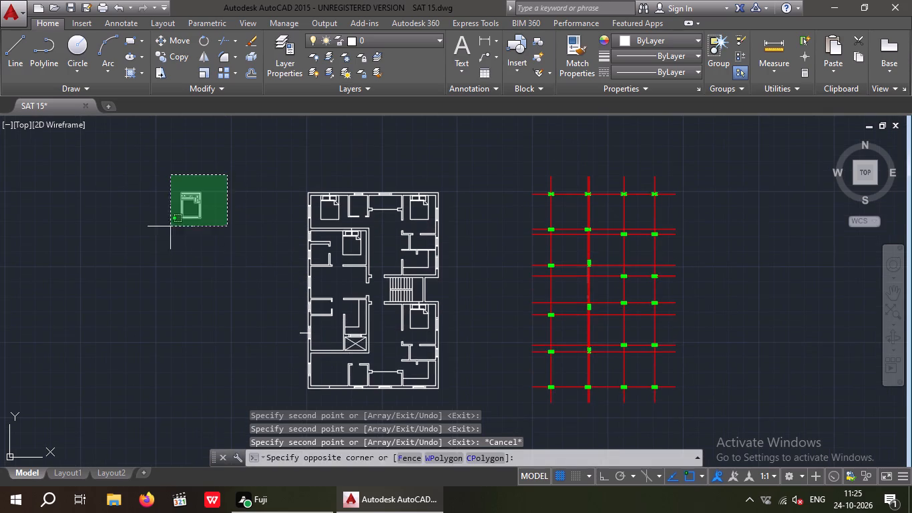
drag(146, 231, 146, 237)
click(606, 479)
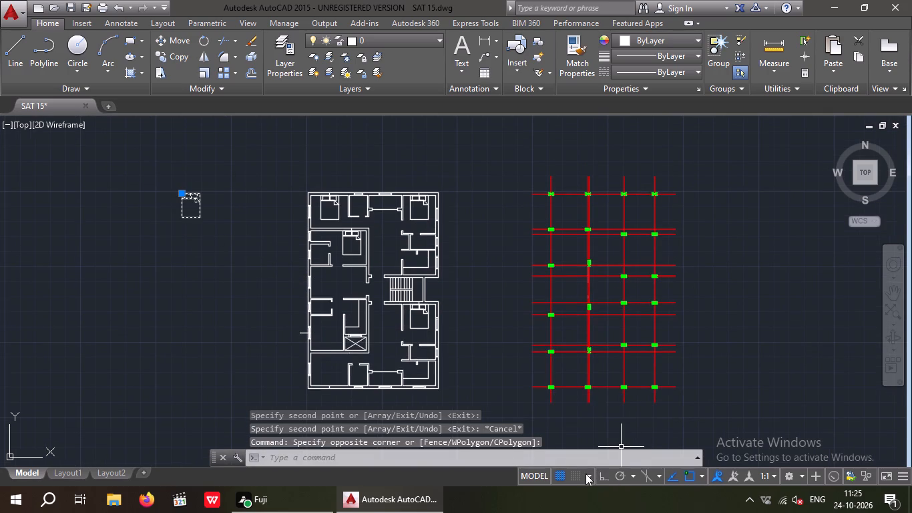
click(201, 45)
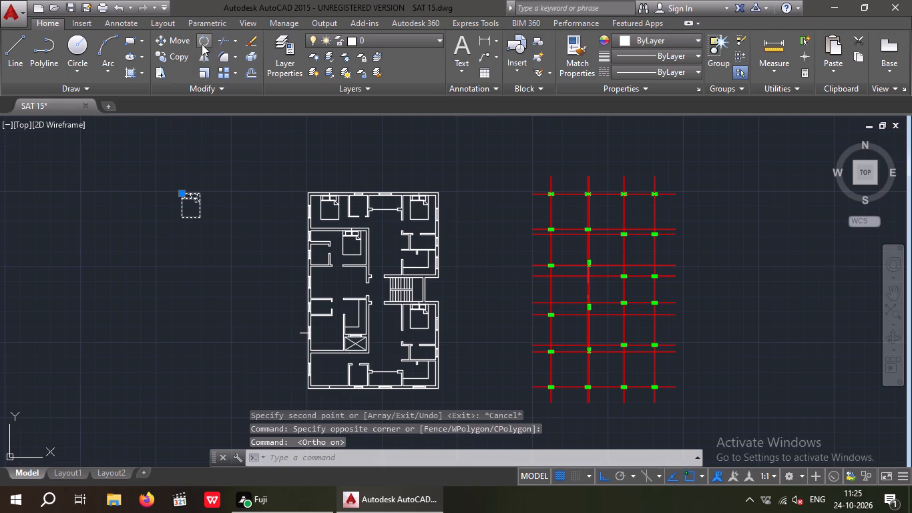
drag(200, 216, 207, 215)
click(236, 145)
key(Escape)
Copy the rotated bed by its headboard midpoint to the west window's midpoint line in the room beside the crossed shaft.
drag(224, 176, 173, 243)
click(150, 261)
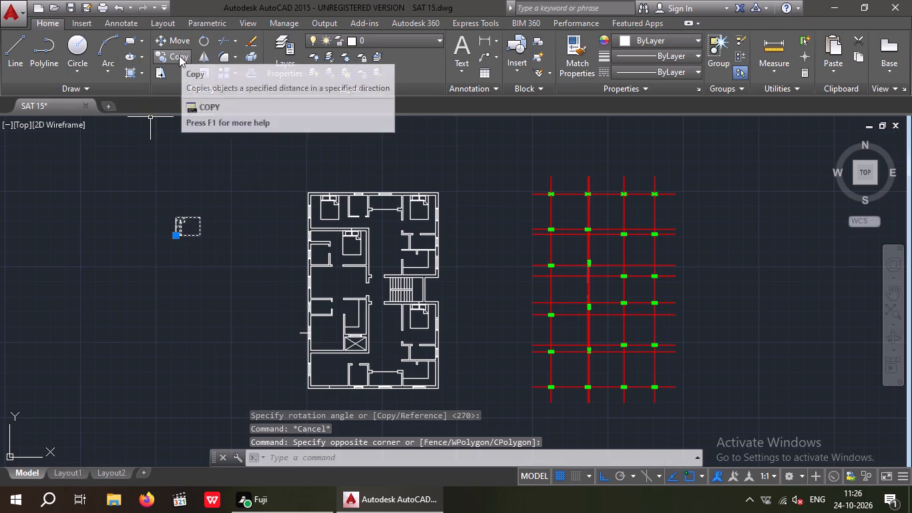
click(179, 55)
scroll(166, 228, up, 3)
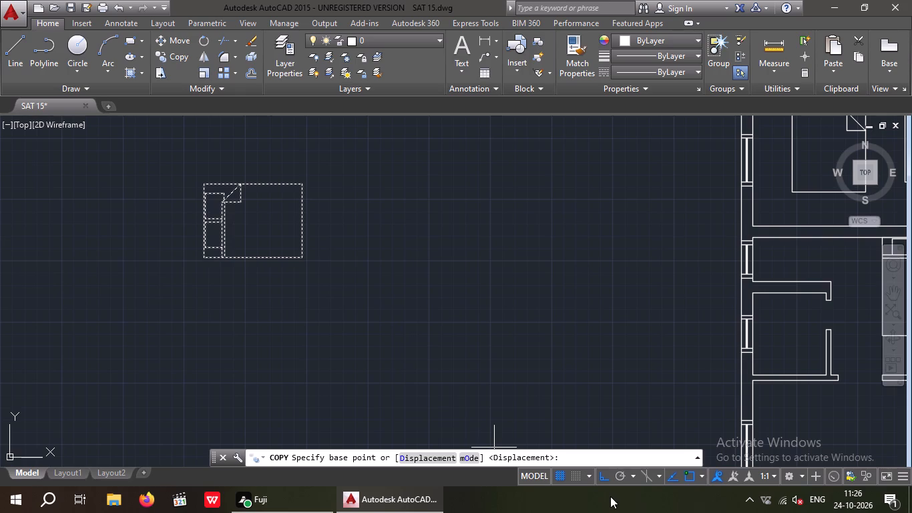
click(605, 478)
scroll(203, 217, up, 4)
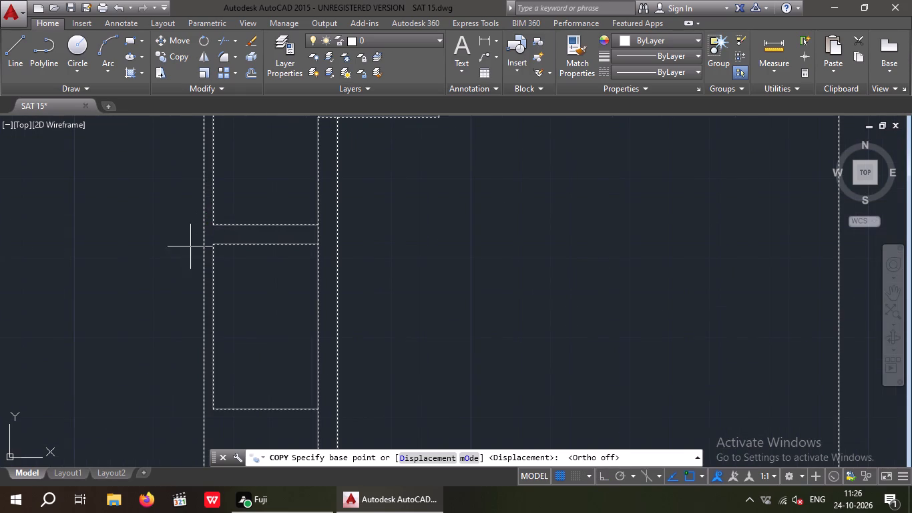
click(206, 235)
scroll(216, 211, down, 4)
middle_drag(292, 248, 254, 230)
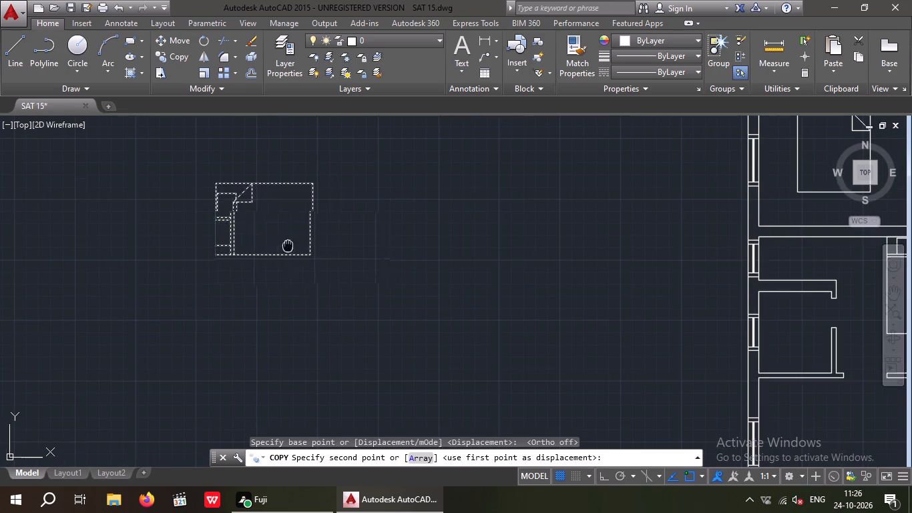
middle_drag(254, 230, 0, 171)
scroll(68, 165, down, 2)
scroll(225, 325, up, 7)
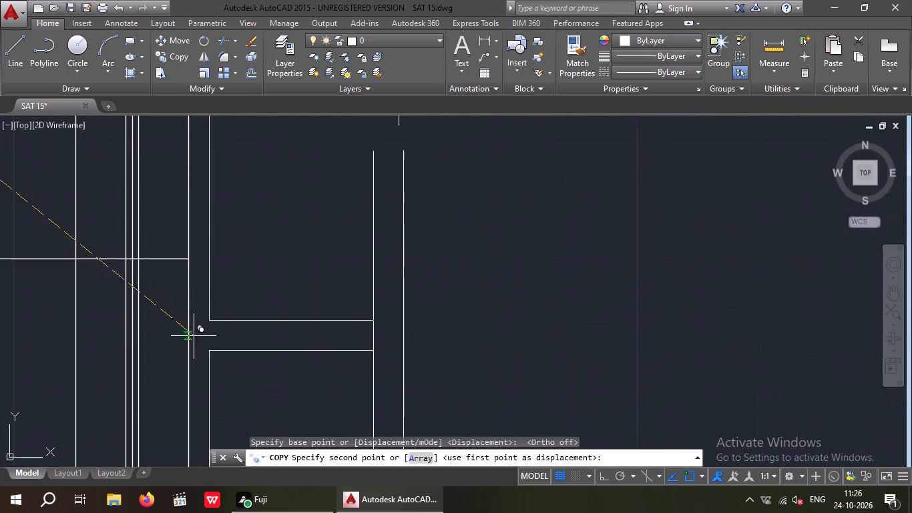
click(191, 260)
scroll(254, 244, down, 3)
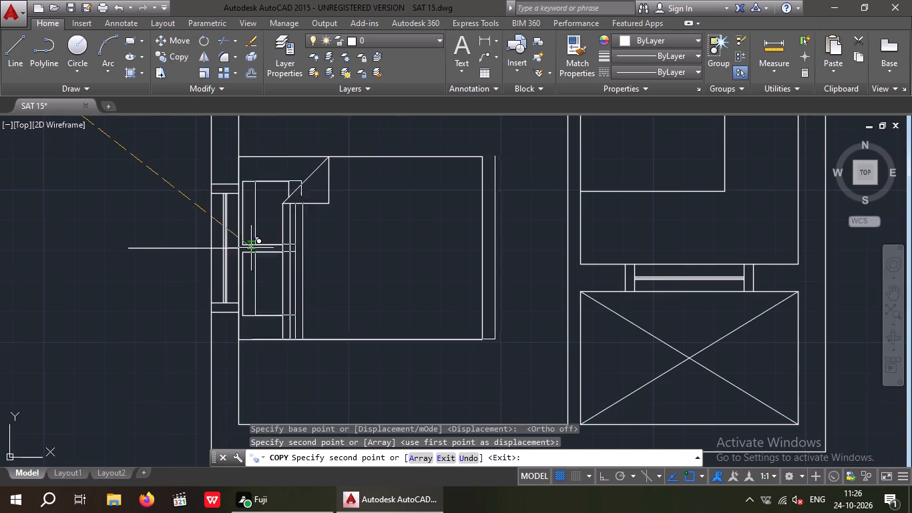
scroll(290, 269, down, 3)
key(Escape)
Erase the horizontal guide line through the west window behind the newly placed bed.
scroll(234, 277, up, 3)
drag(325, 254, 322, 247)
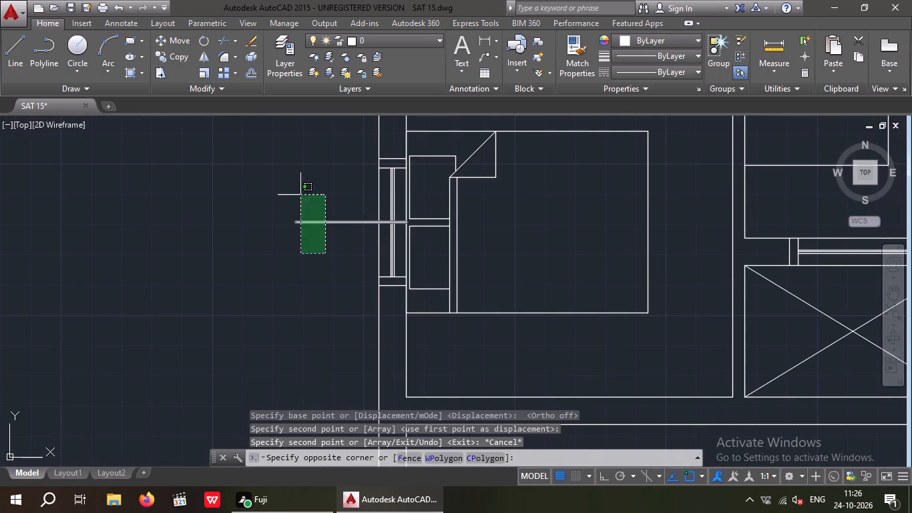
click(300, 195)
key(Delete)
Rotate the source bed west of the plan by another 90° with Ortho on, so its headboard faces south.
scroll(278, 176, down, 3)
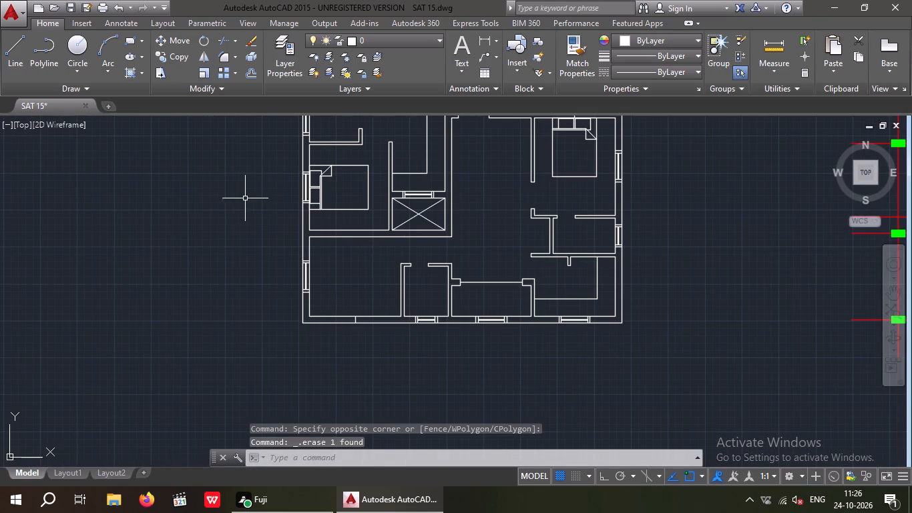
middle_click(227, 173)
scroll(194, 184, down, 3)
middle_drag(184, 193, 275, 299)
scroll(243, 220, up, 2)
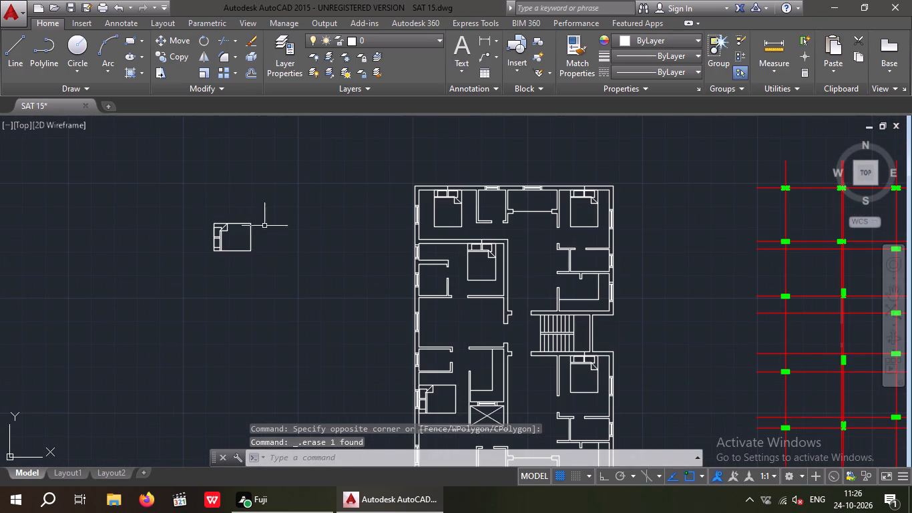
drag(276, 268, 248, 241)
click(230, 191)
click(203, 37)
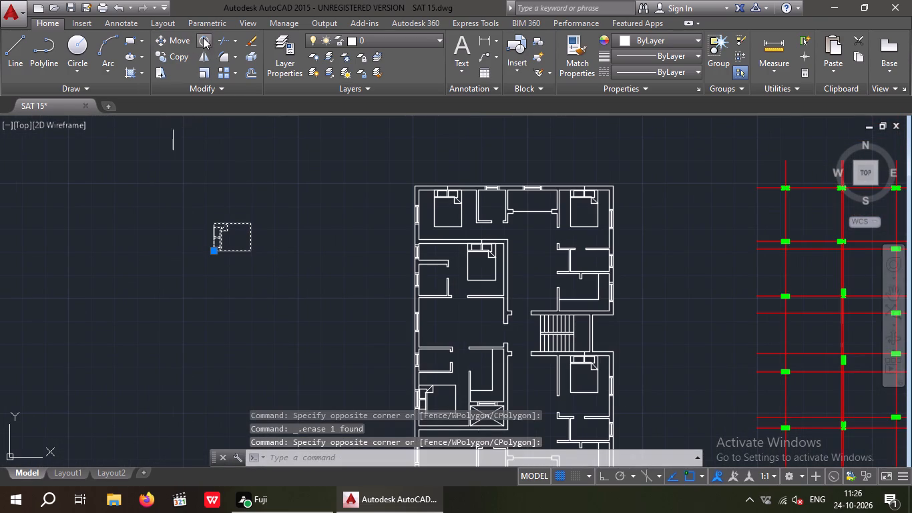
click(610, 480)
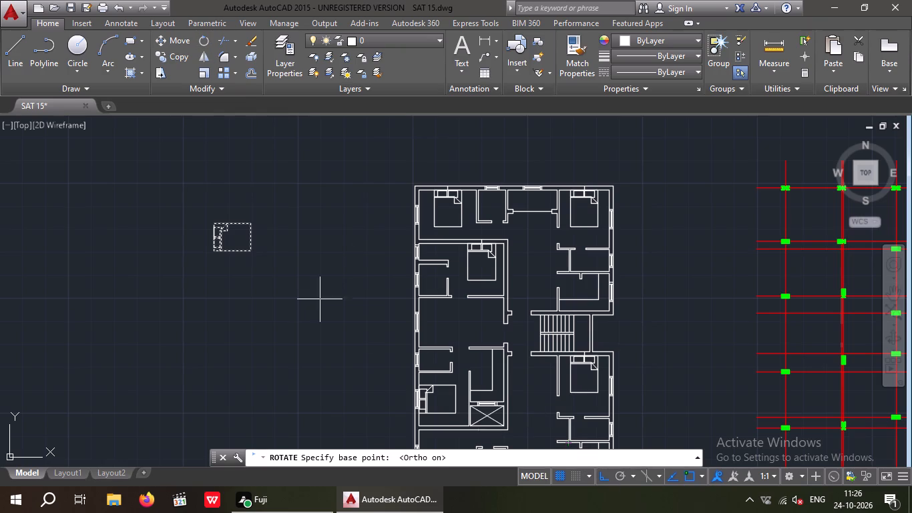
click(250, 255)
click(243, 178)
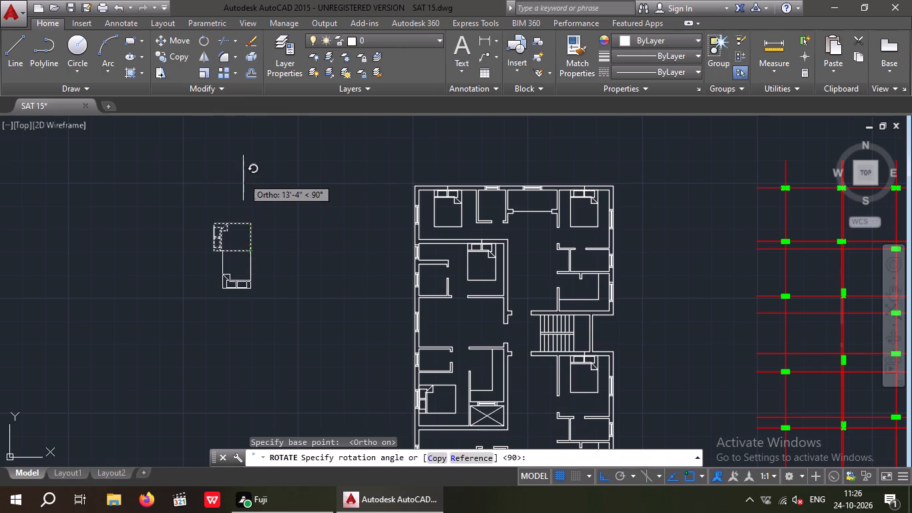
Move the rotated source bed, Ortho off, by its headboard midpoint to the south wall's midpoint mark in the southwest room.
drag(300, 195, 177, 351)
drag(154, 357, 156, 345)
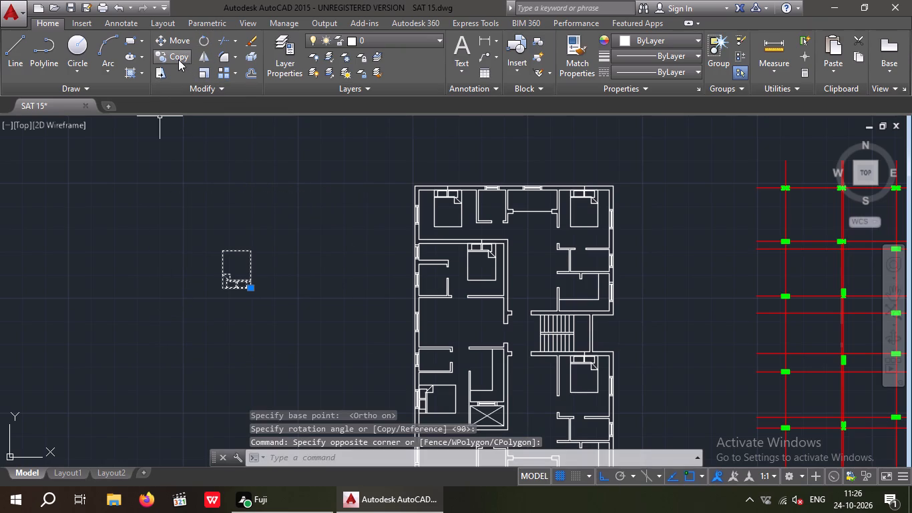
click(174, 35)
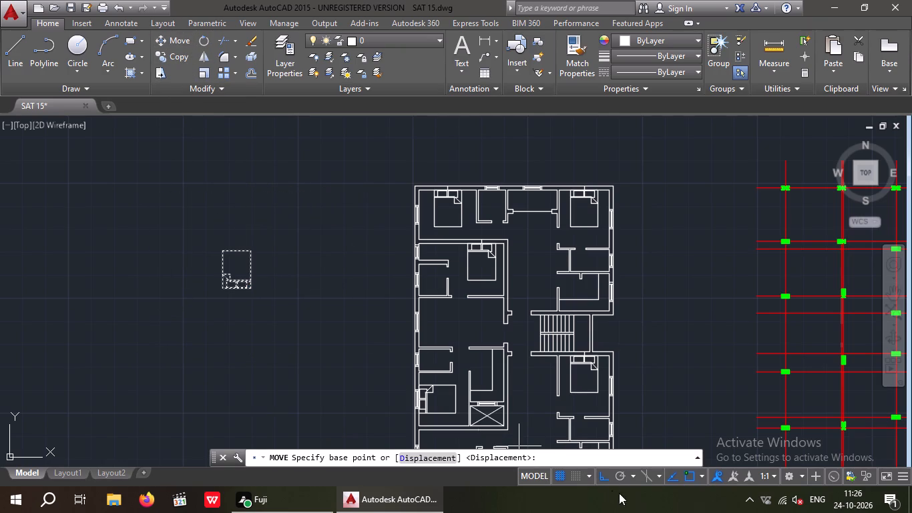
click(601, 478)
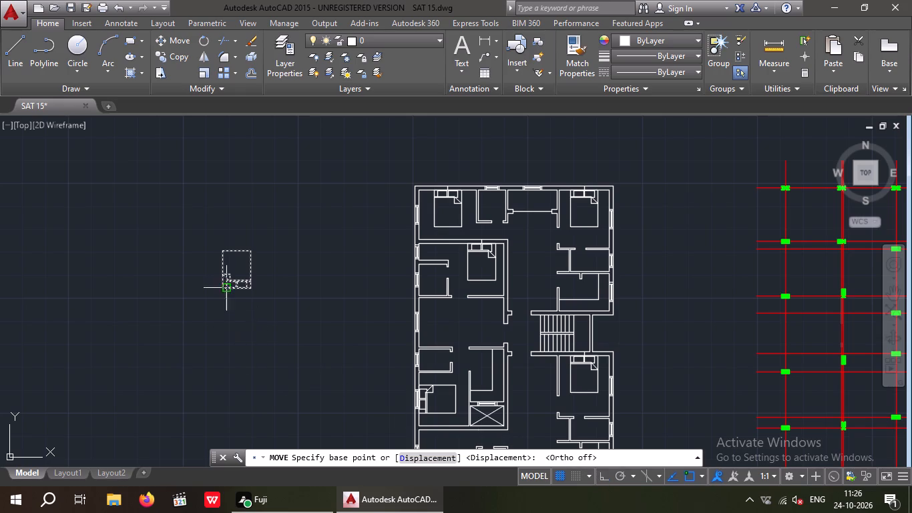
scroll(228, 281, up, 4)
scroll(266, 339, up, 3)
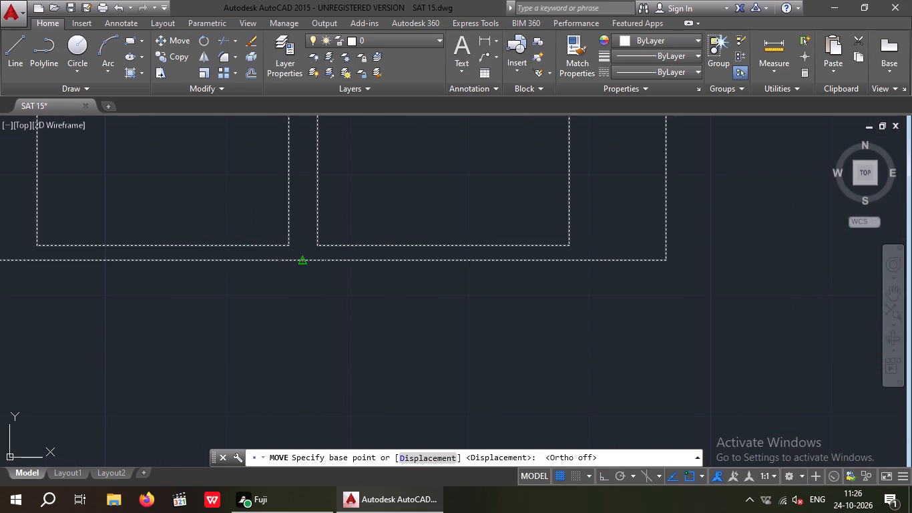
click(305, 263)
scroll(303, 263, down, 4)
middle_drag(355, 309, 334, 239)
scroll(309, 180, down, 3)
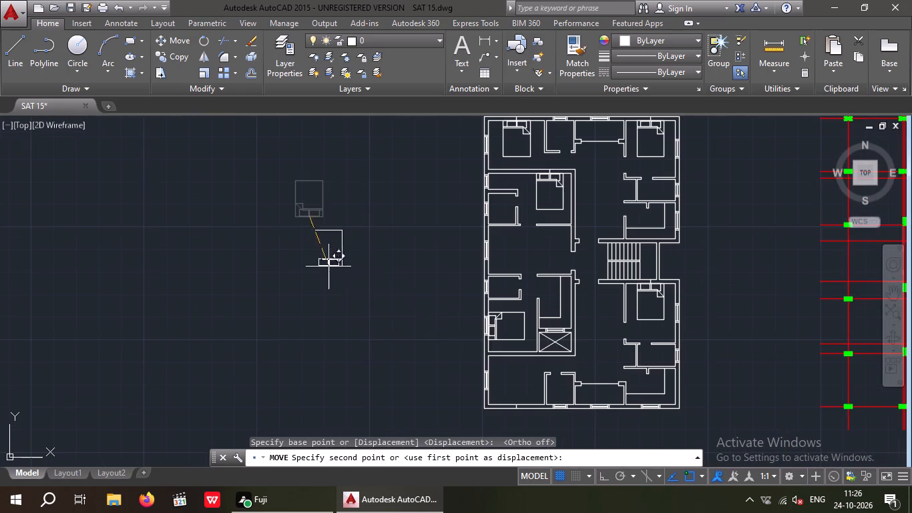
scroll(519, 420, up, 3)
middle_drag(516, 405, 462, 342)
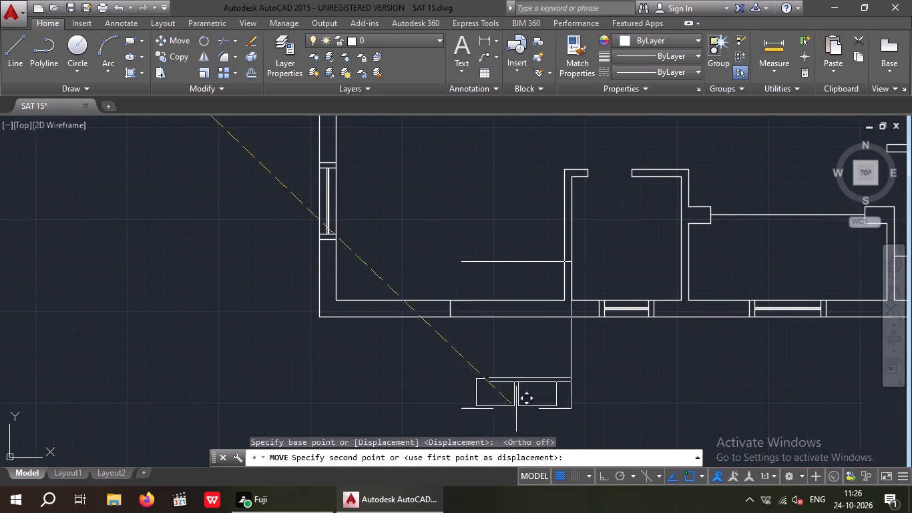
scroll(443, 265, up, 3)
scroll(439, 299, down, 2)
scroll(465, 331, up, 3)
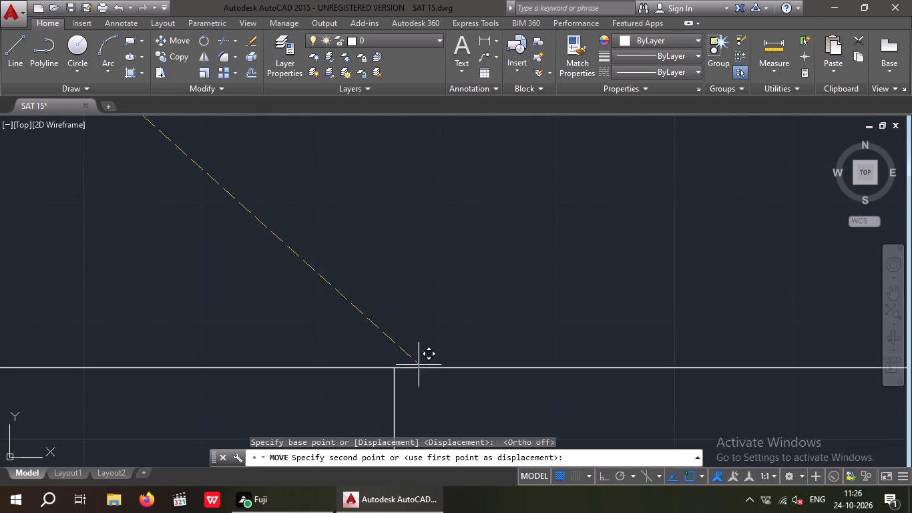
click(391, 365)
scroll(398, 313, down, 3)
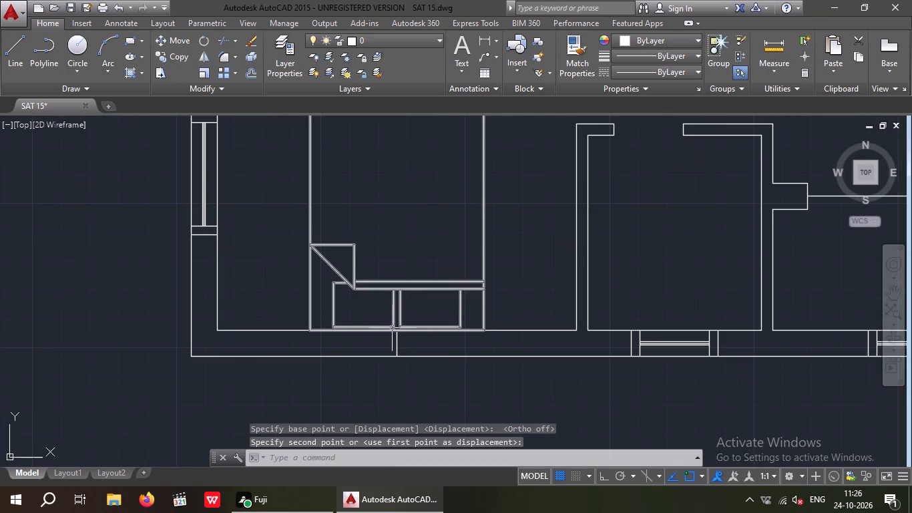
key(Escape)
key(Escape)
Erase the vertical midpoint mark in the south wall behind the southwest room's bed.
scroll(402, 353, up, 3)
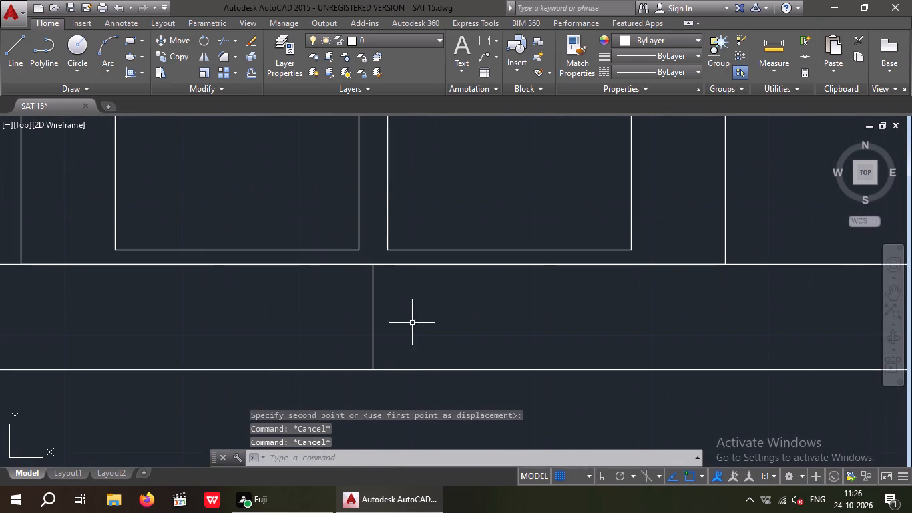
drag(413, 306, 343, 337)
click(309, 349)
key(Delete)
Erase the vertical midpoint mark in the wall behind the bed in the west-side room south of the northwest bedroom.
scroll(344, 329, down, 4)
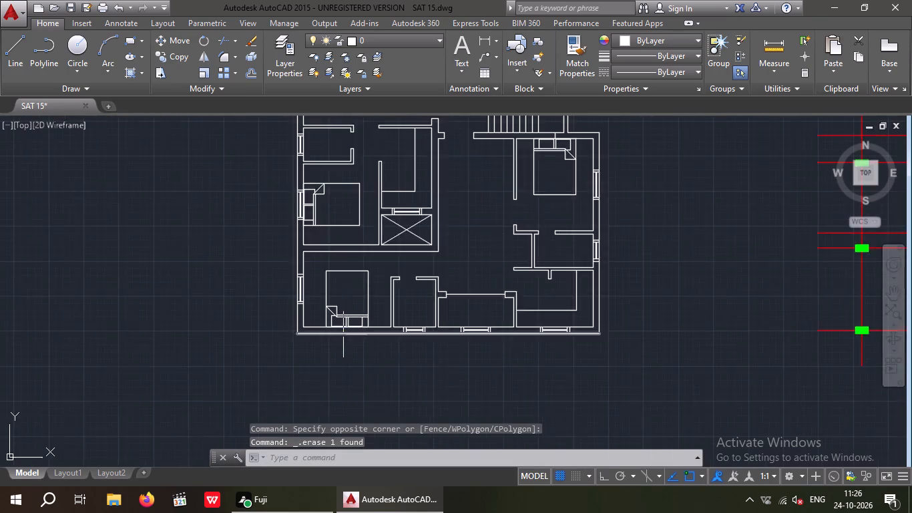
scroll(343, 335, down, 5)
scroll(334, 291, up, 4)
middle_drag(346, 252, 330, 321)
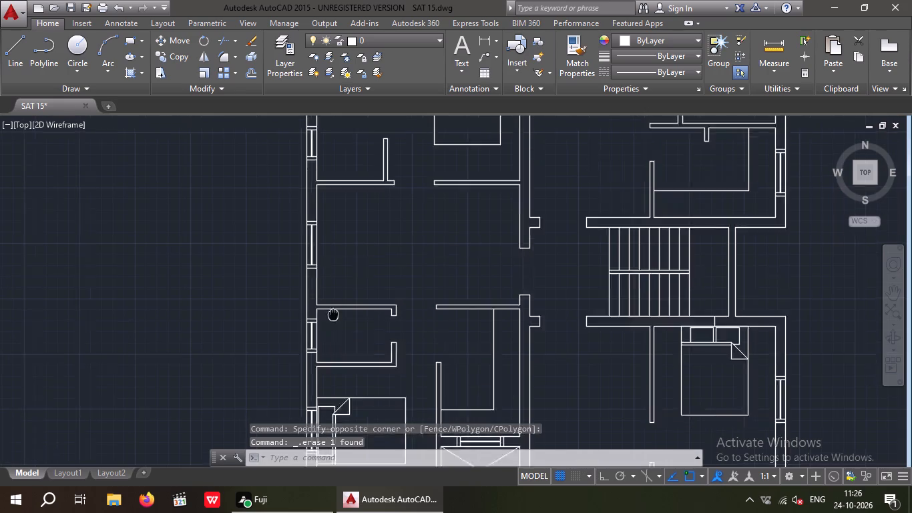
middle_drag(330, 321, 306, 372)
middle_drag(287, 403, 254, 460)
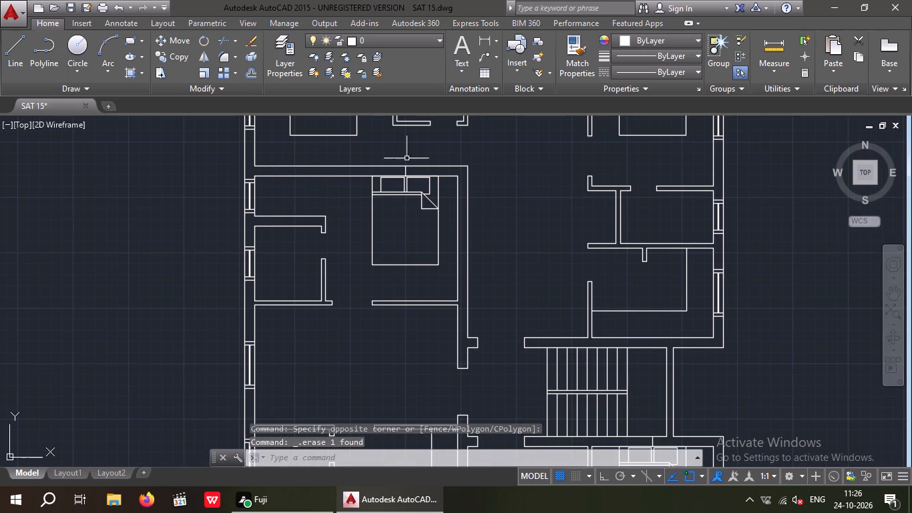
scroll(407, 158, up, 5)
drag(438, 182, 375, 216)
click(367, 220)
key(Delete)
Erase the vertical midpoint mark in the north wall behind the northwest bedroom's bed.
scroll(369, 224, down, 3)
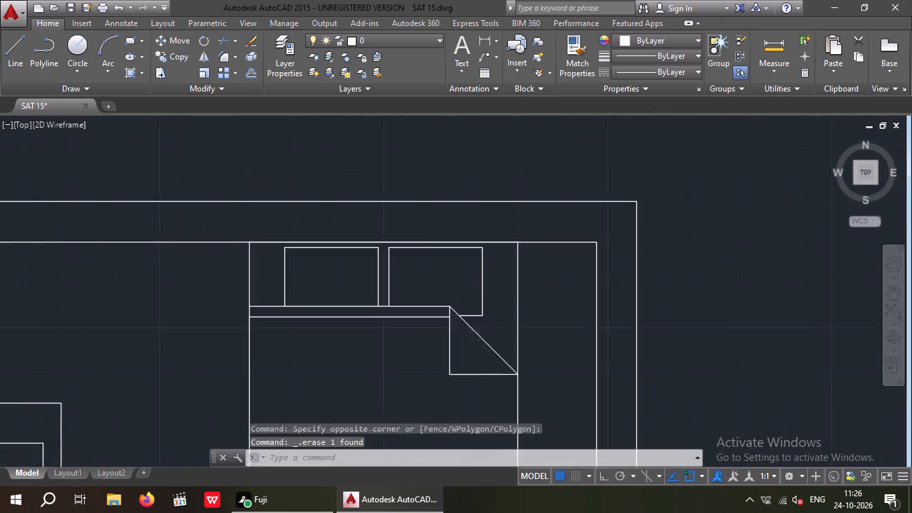
scroll(368, 228, down, 1)
middle_drag(375, 248, 366, 454)
scroll(238, 222, up, 4)
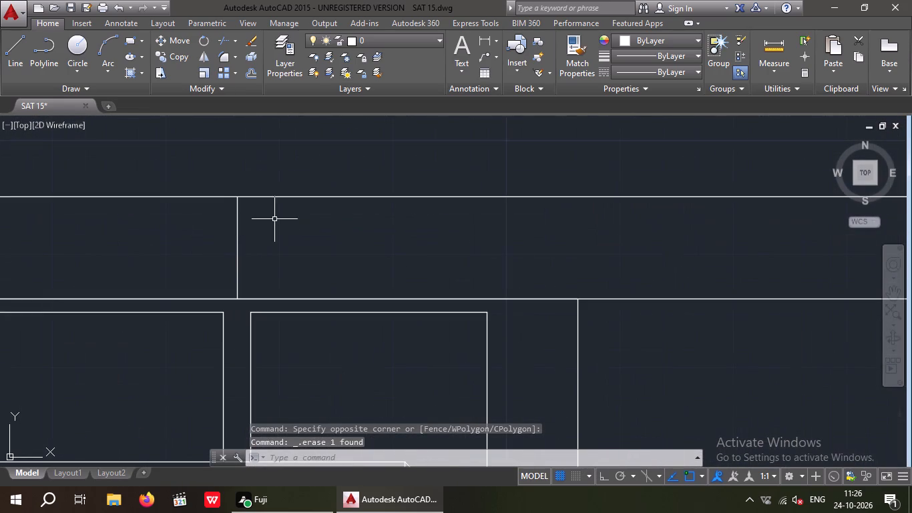
drag(276, 215, 196, 262)
click(192, 261)
key(Delete)
Erase the vertical midpoint mark in the north wall behind the northeast bedroom's bed.
scroll(233, 231, down, 5)
scroll(555, 231, up, 3)
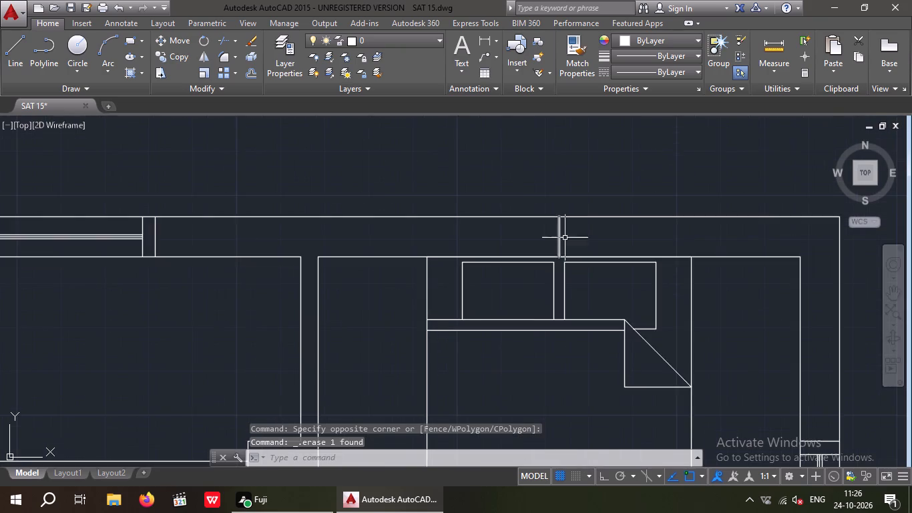
scroll(576, 233, up, 2)
drag(576, 154, 544, 192)
click(556, 151)
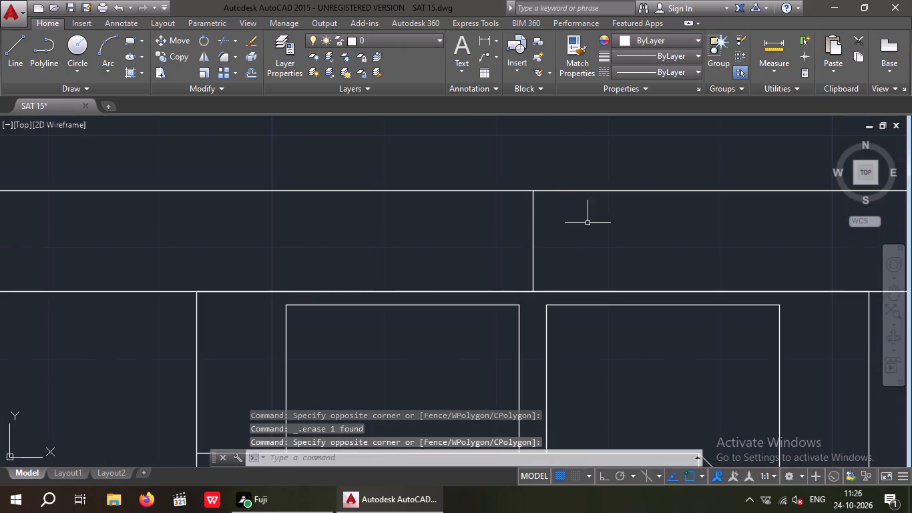
drag(591, 242, 554, 240)
click(449, 228)
key(Delete)
Erase the vertical midpoint mark in the wall behind the bed in the bedroom just south of the staircase.
scroll(455, 212, down, 7)
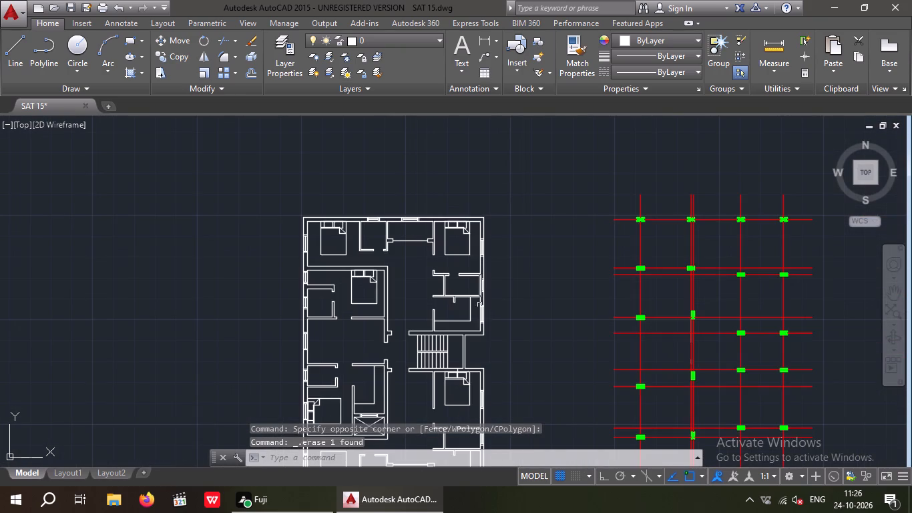
scroll(453, 380, up, 4)
scroll(471, 329, up, 3)
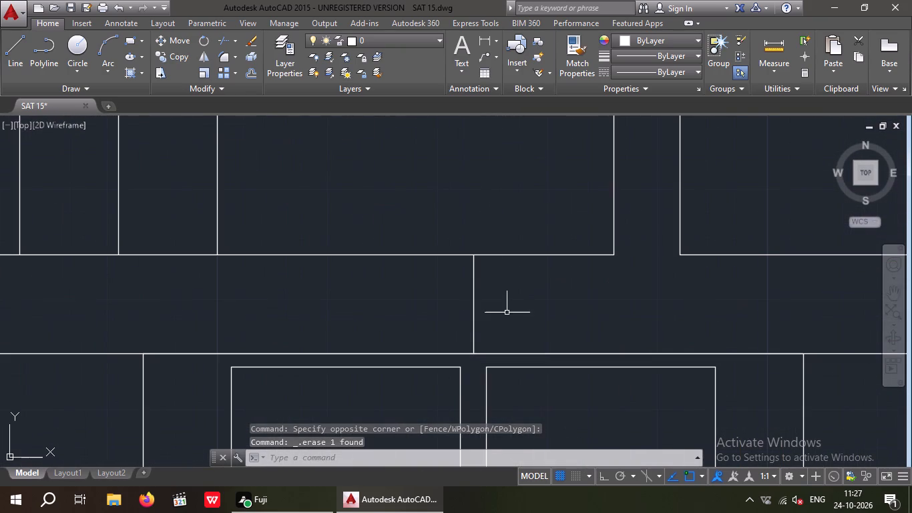
drag(504, 307, 449, 328)
click(437, 332)
key(Delete)
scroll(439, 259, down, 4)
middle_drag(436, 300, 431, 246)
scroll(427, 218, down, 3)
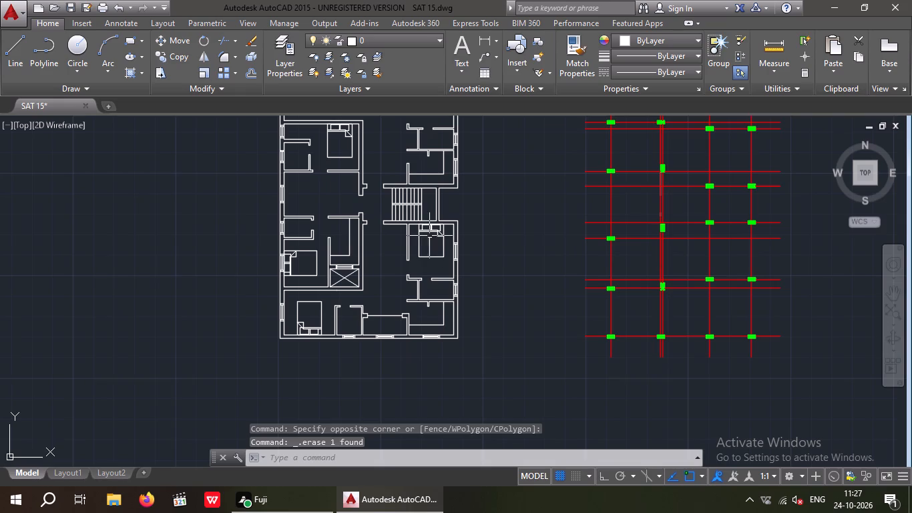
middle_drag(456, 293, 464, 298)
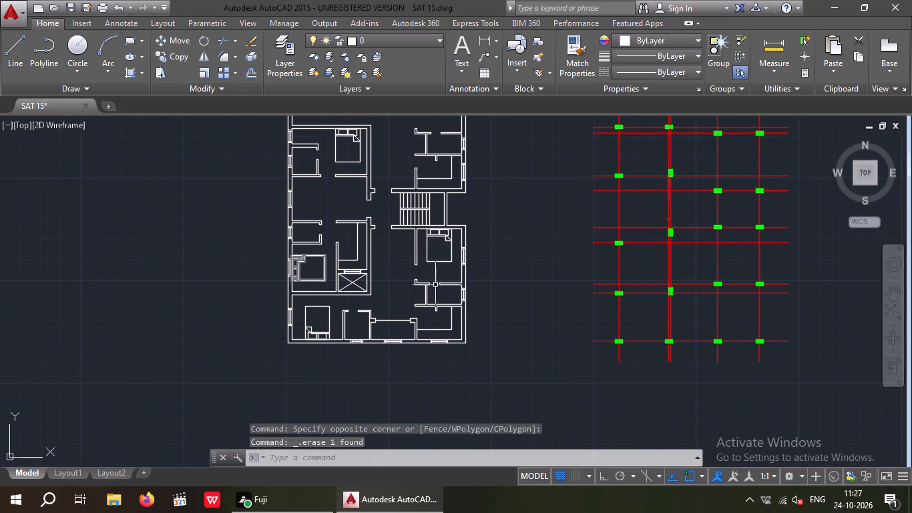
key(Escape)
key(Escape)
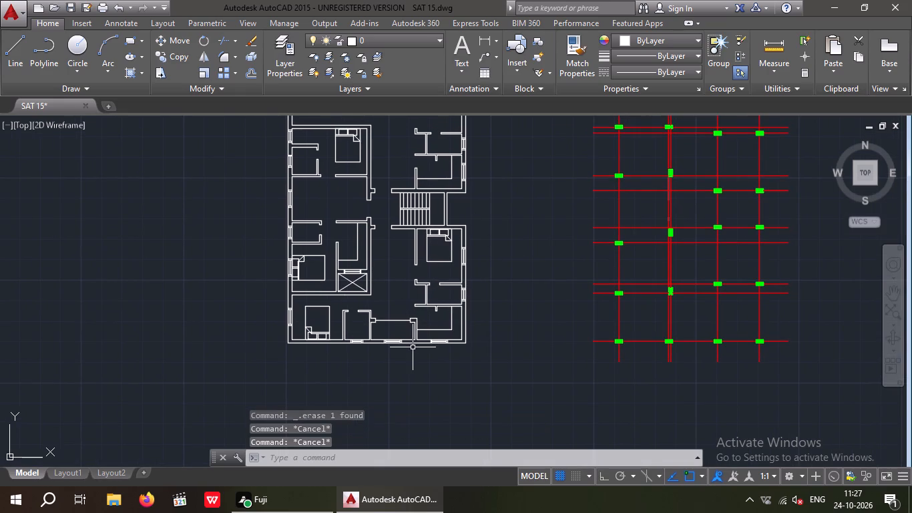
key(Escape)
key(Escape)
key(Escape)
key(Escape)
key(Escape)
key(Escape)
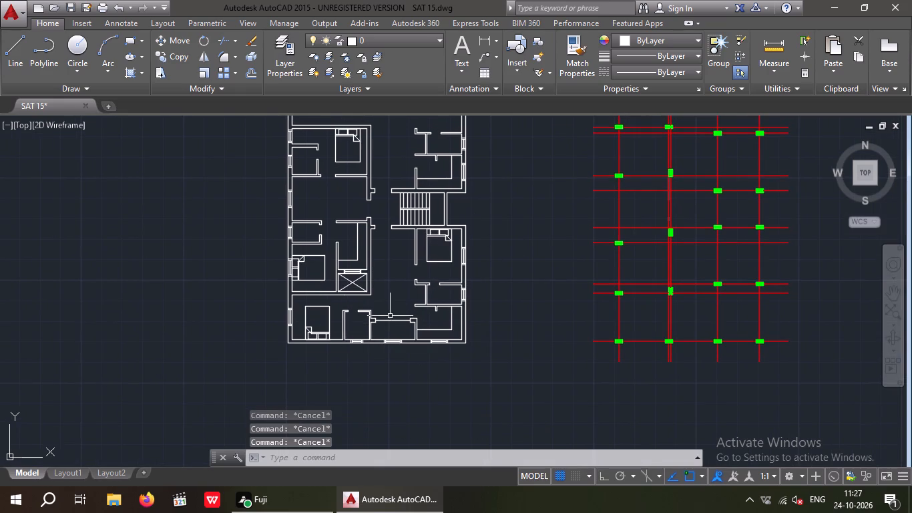
Draw a horizontal line, Ortho on, across the east wall of the small room beside the southwest bedroom, starting at its inner face's midpoint.
scroll(361, 325, up, 2)
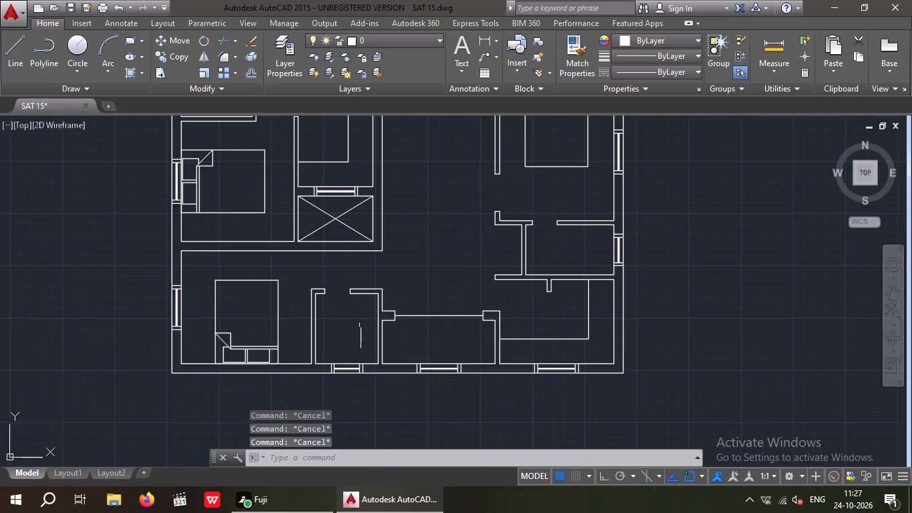
scroll(381, 329, up, 3)
key(l)
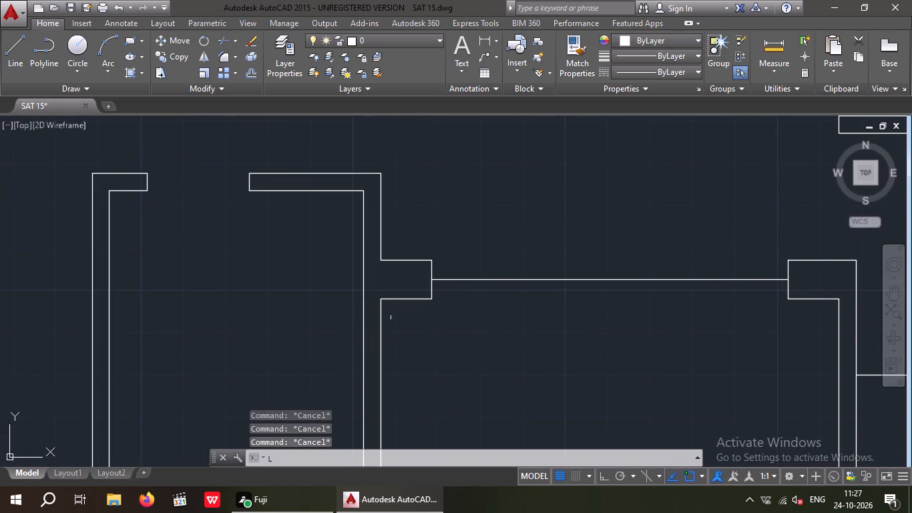
key(space)
scroll(369, 335, up, 1)
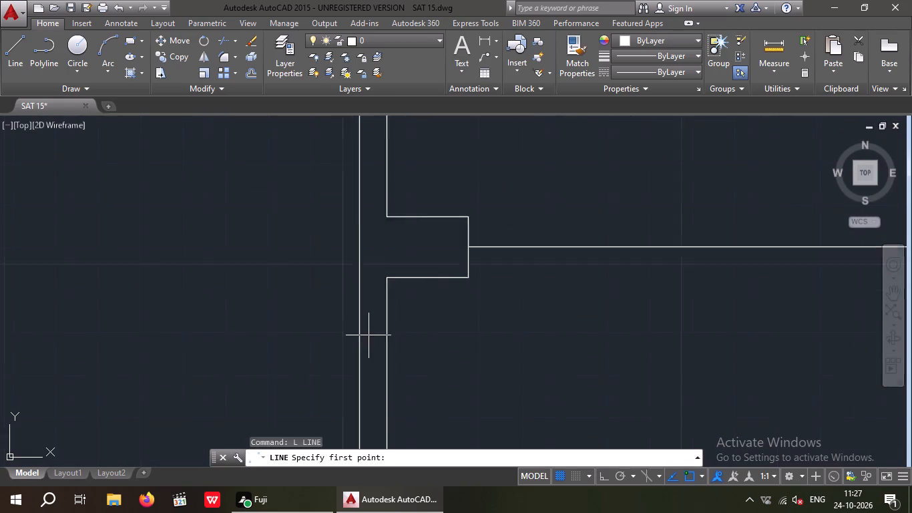
scroll(369, 335, up, 1)
scroll(361, 347, down, 2)
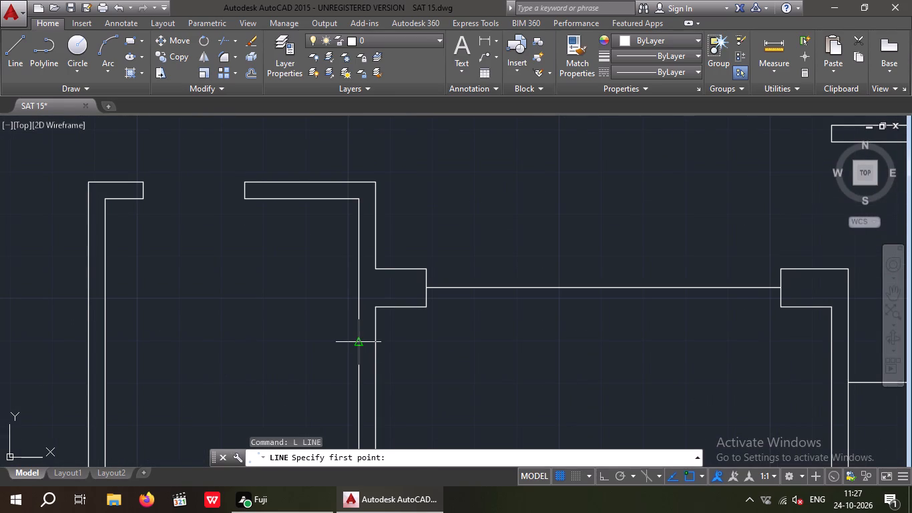
click(357, 339)
scroll(372, 343, up, 2)
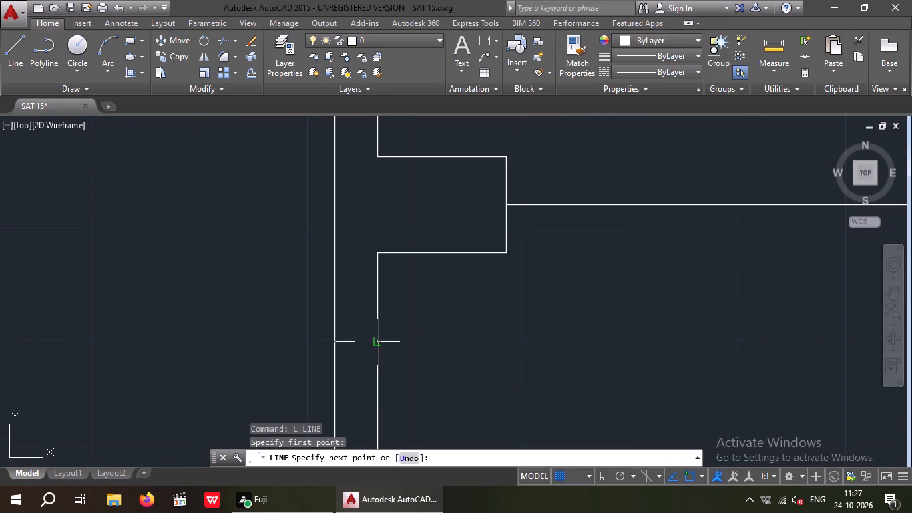
click(602, 478)
click(379, 344)
key(space)
Draw a horizontal line from the inner east wall's midpoint out through the window of the small room south of the southeast bedroom.
scroll(393, 342, down, 3)
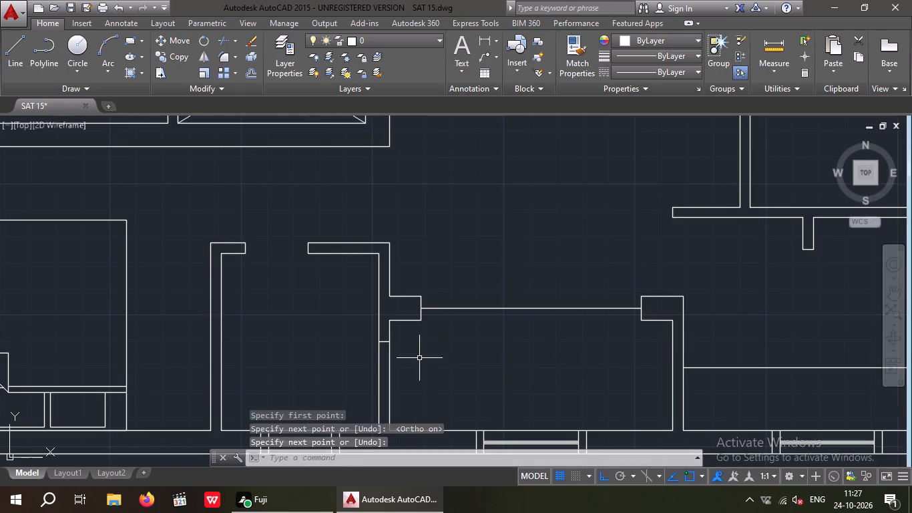
middle_drag(425, 362, 397, 347)
scroll(359, 320, down, 2)
middle_drag(405, 339, 150, 335)
middle_drag(264, 313, 268, 327)
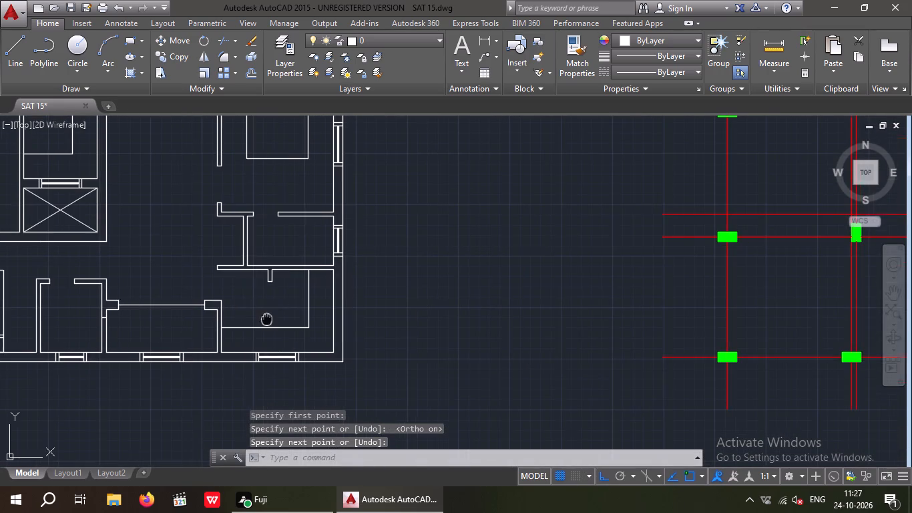
middle_drag(268, 327, 273, 379)
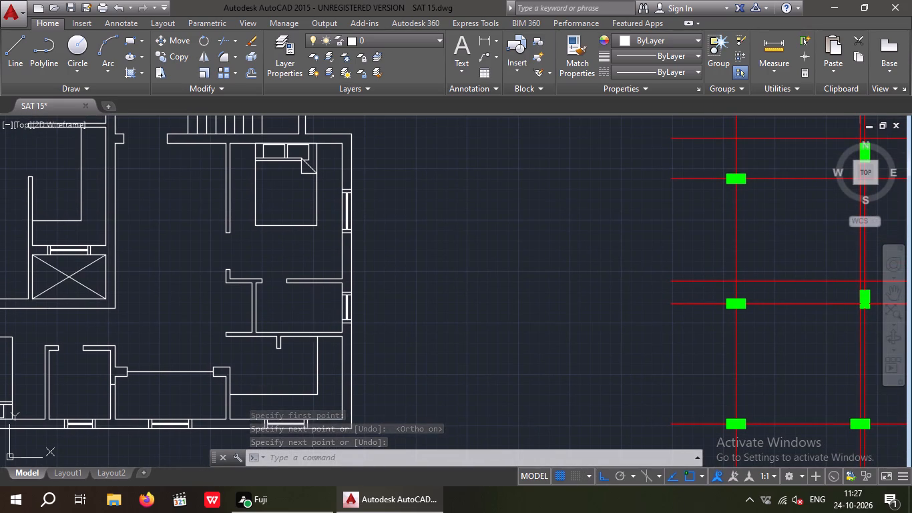
scroll(315, 319, up, 2)
key(space)
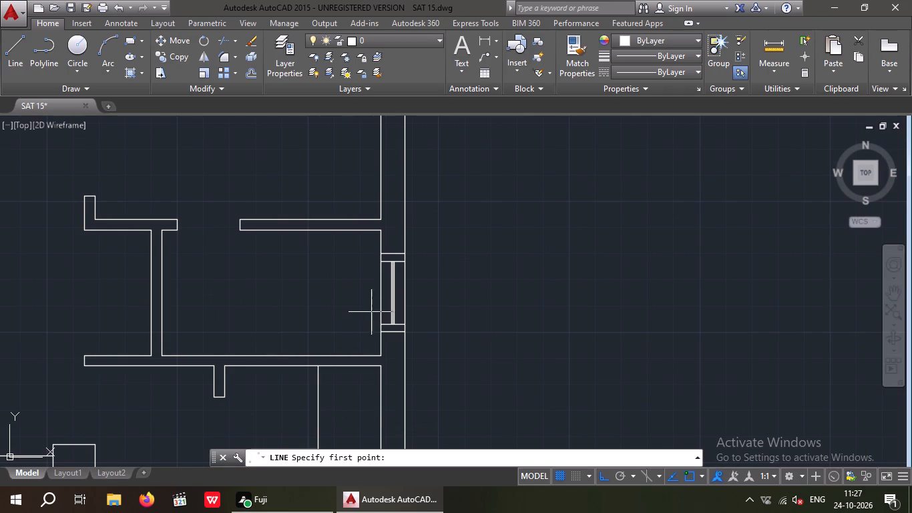
scroll(377, 297, up, 2)
click(383, 292)
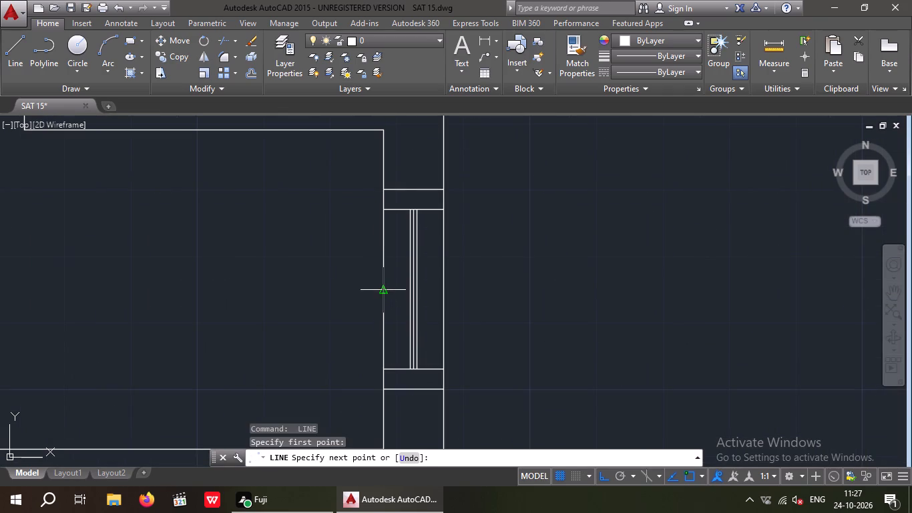
click(533, 291)
key(space)
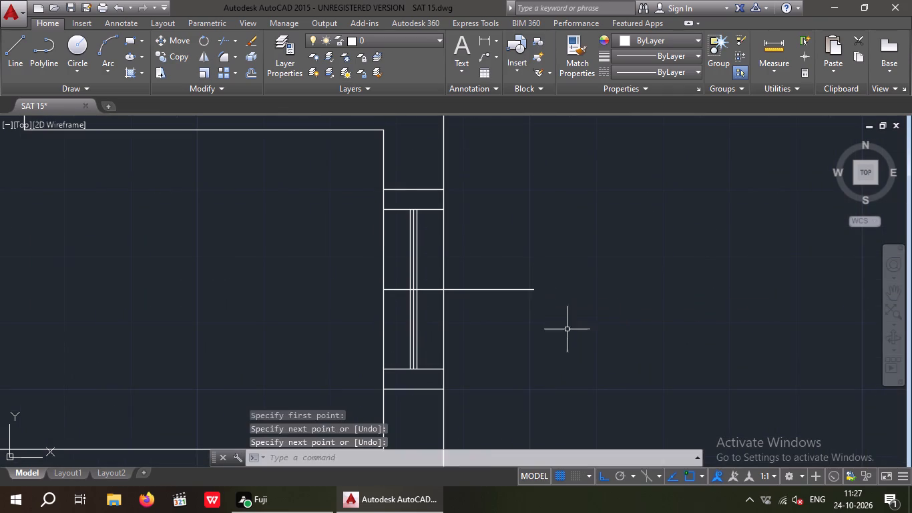
scroll(569, 321, down, 4)
middle_drag(567, 377, 553, 377)
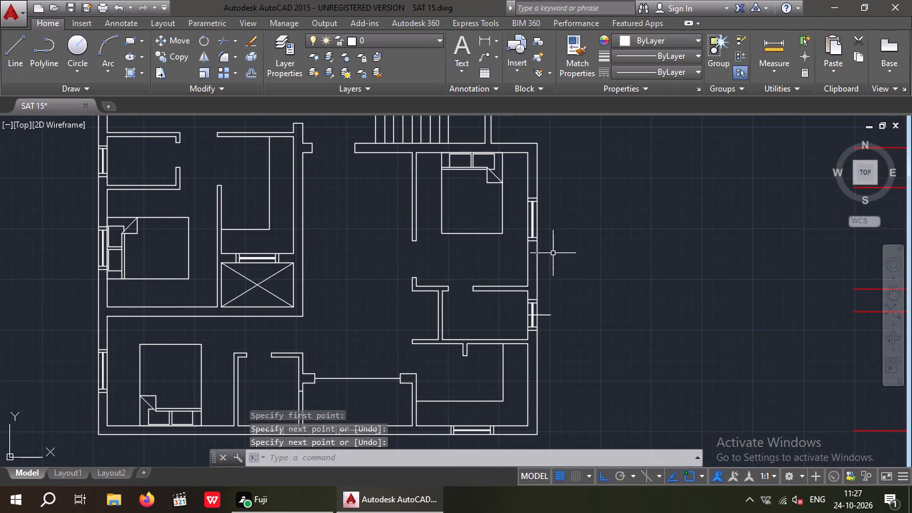
Draw a horizontal line, about 5'-7" long, from the inner east wall's midpoint out through the window of the small room south of the northeast bedroom.
middle_drag(554, 256, 529, 418)
middle_drag(548, 242, 526, 373)
scroll(525, 290, down, 1)
scroll(489, 245, up, 2)
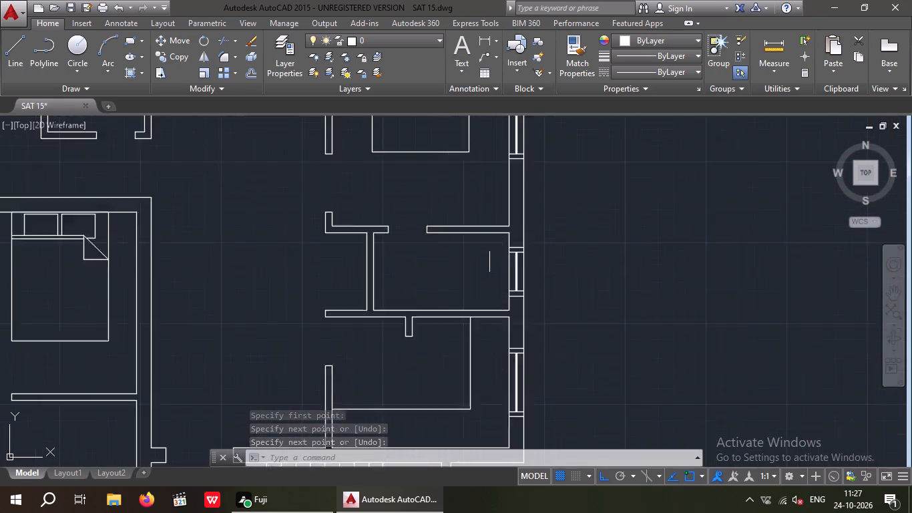
scroll(489, 250, up, 4)
key(space)
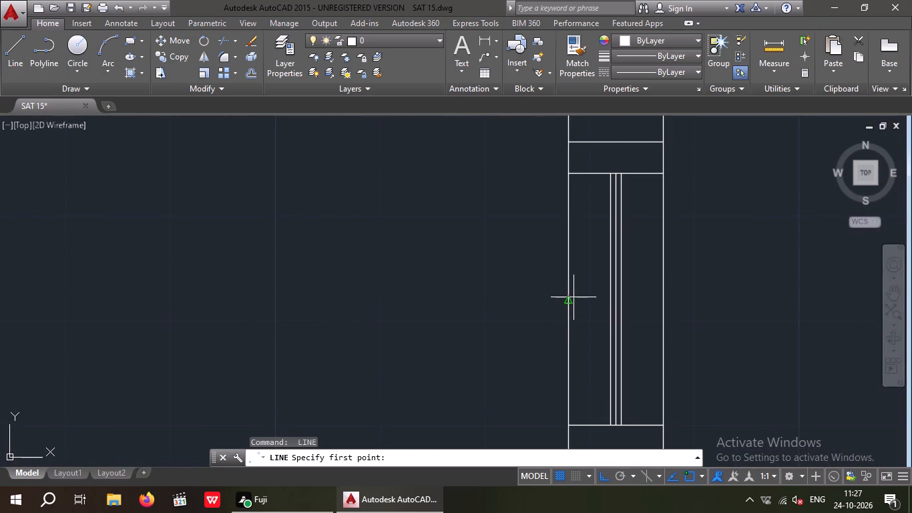
click(566, 299)
scroll(567, 296, down, 4)
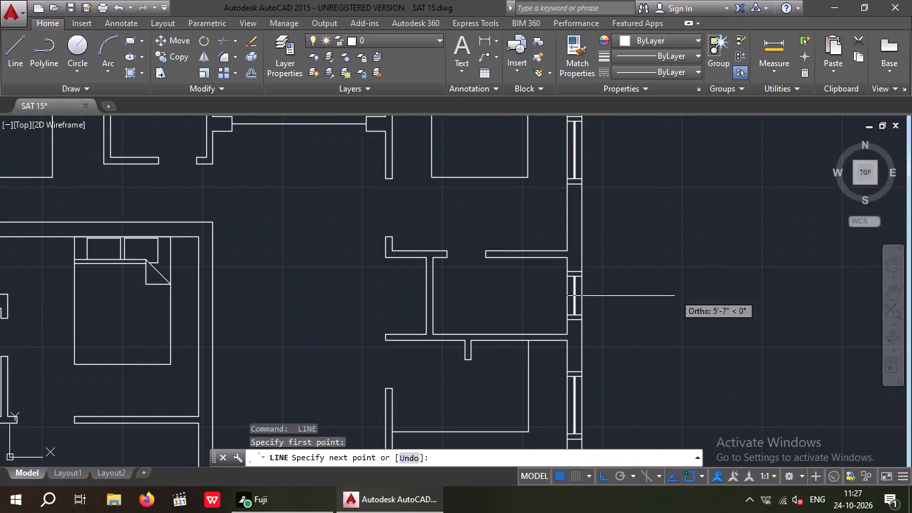
click(676, 293)
key(space)
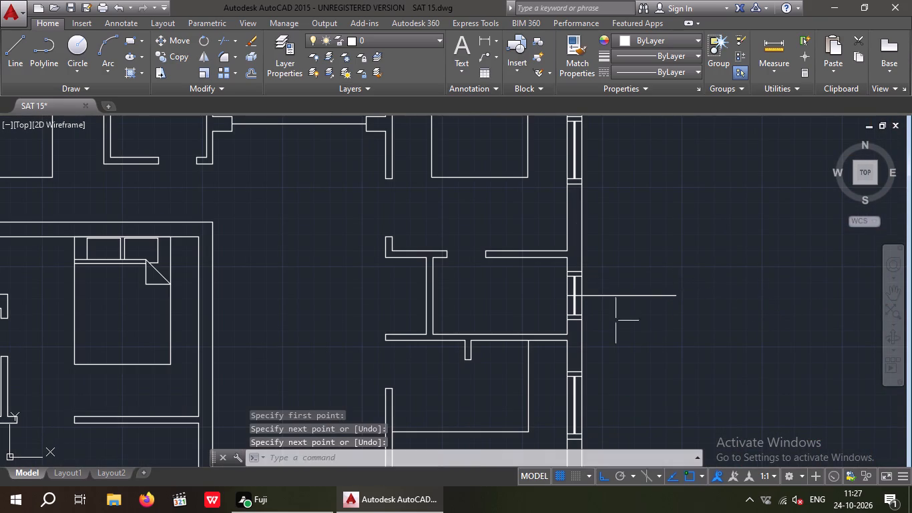
Draw a vertical line, about 2'-0" long, from the inner north wall's midpoint out through the window of the small room beside the northwest bedroom.
scroll(614, 311, down, 1)
middle_drag(614, 311, 513, 381)
middle_drag(457, 289, 473, 306)
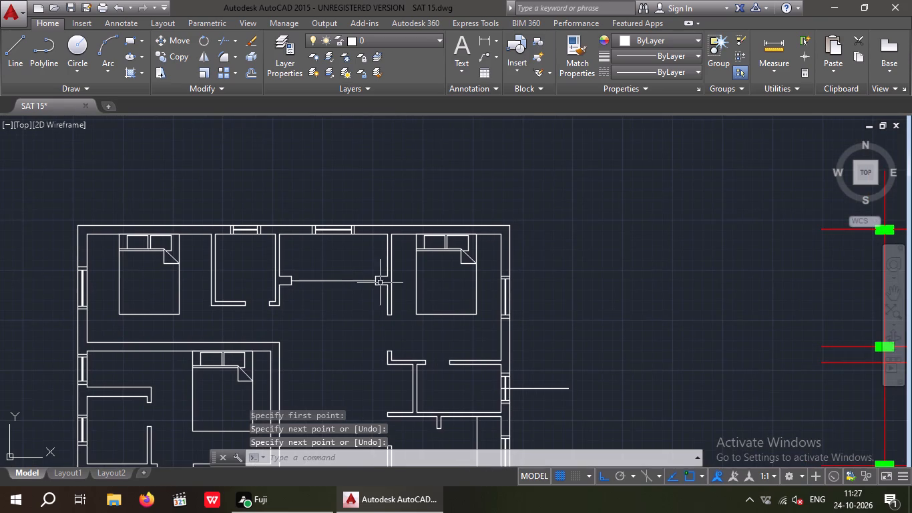
middle_drag(323, 257, 505, 257)
scroll(419, 221, up, 3)
key(space)
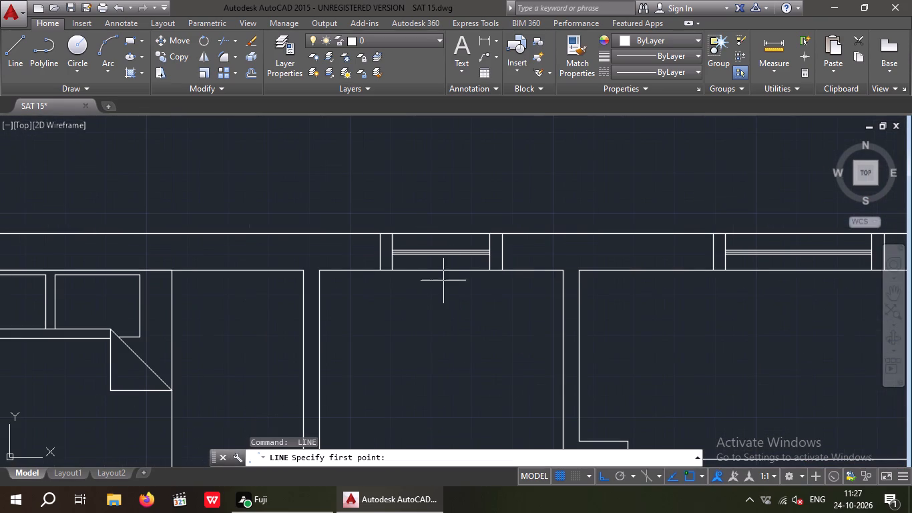
drag(441, 270, 439, 260)
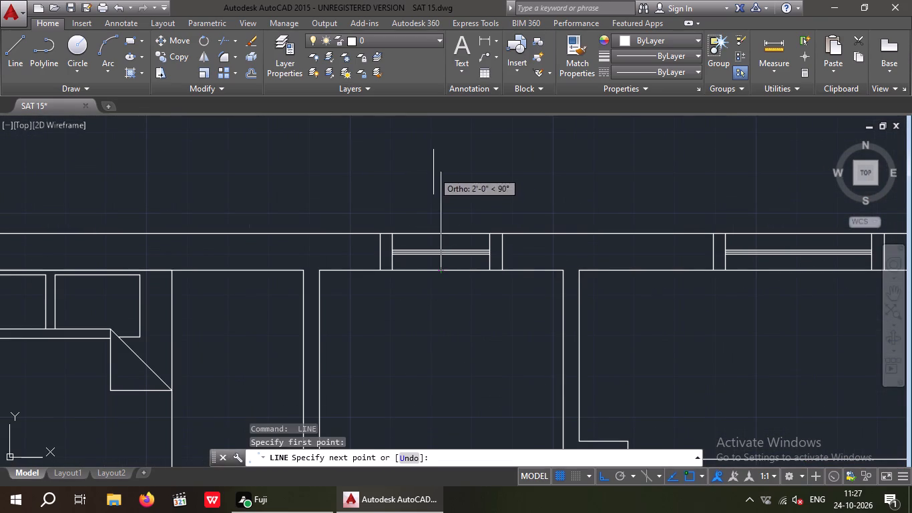
click(433, 172)
key(space)
Draw a short vertical line from the inner face's midpoint across the south wall of the small room west of the bedroom below the northwest one.
scroll(447, 181, down, 4)
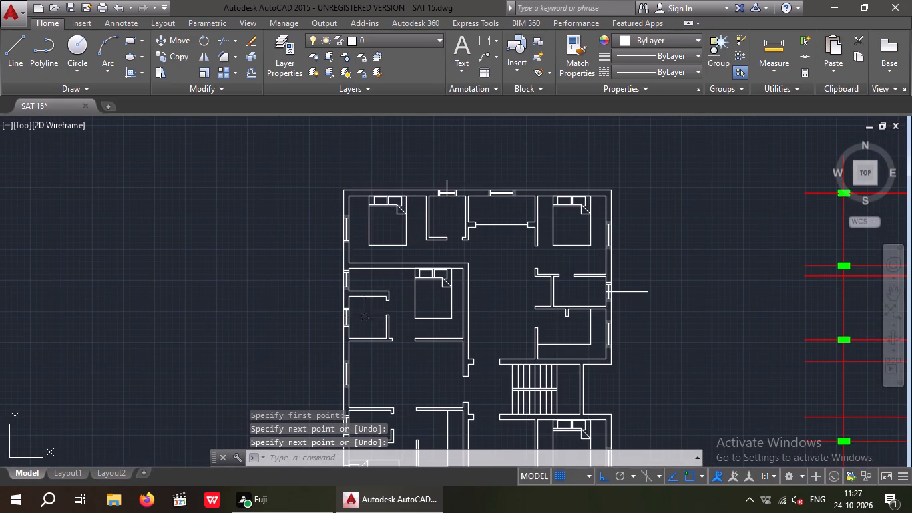
scroll(374, 331, up, 3)
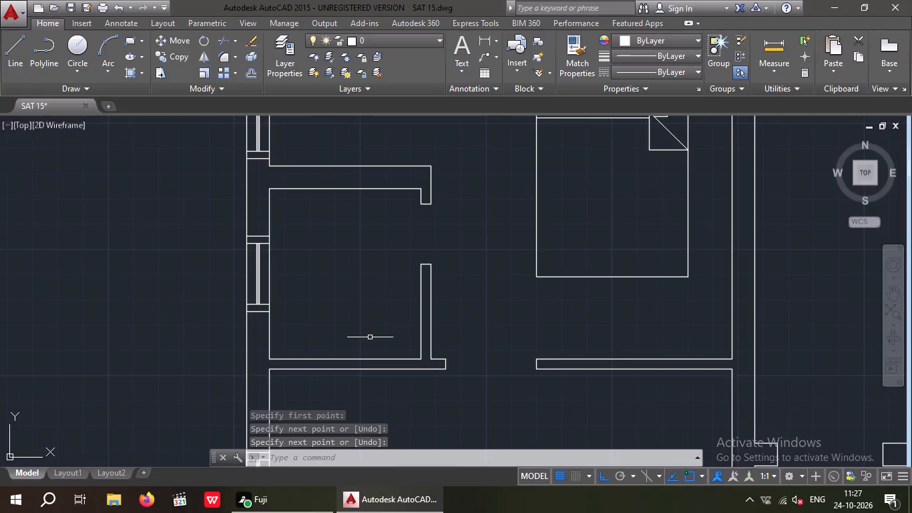
middle_drag(369, 322, 382, 261)
key(space)
scroll(359, 303, up, 1)
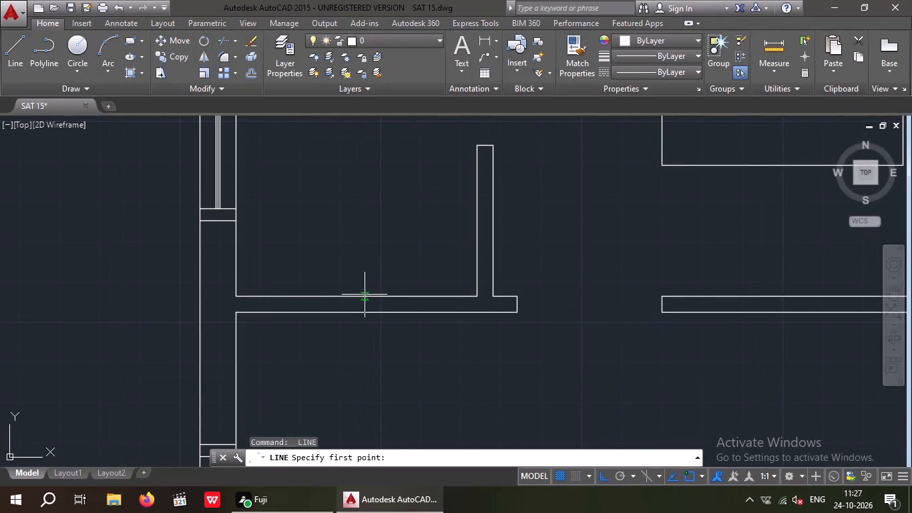
drag(357, 296, 355, 304)
scroll(361, 319, up, 1)
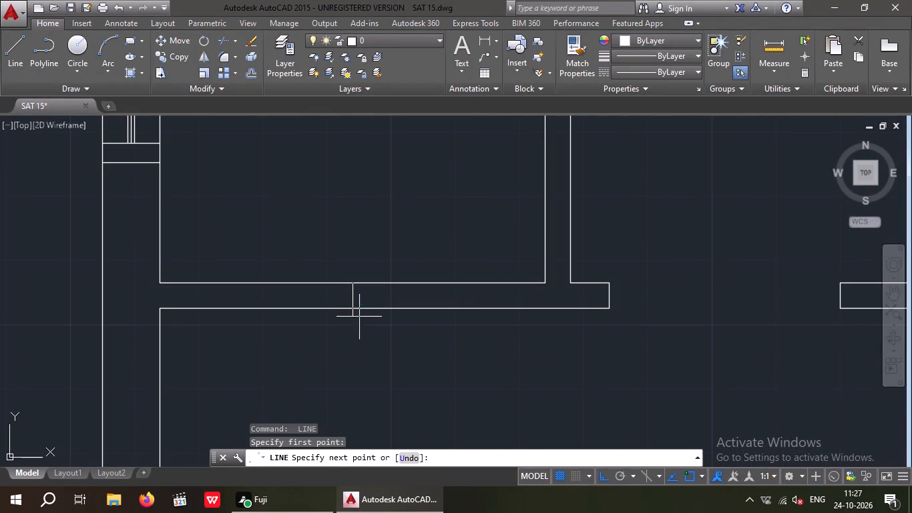
click(355, 344)
key(space)
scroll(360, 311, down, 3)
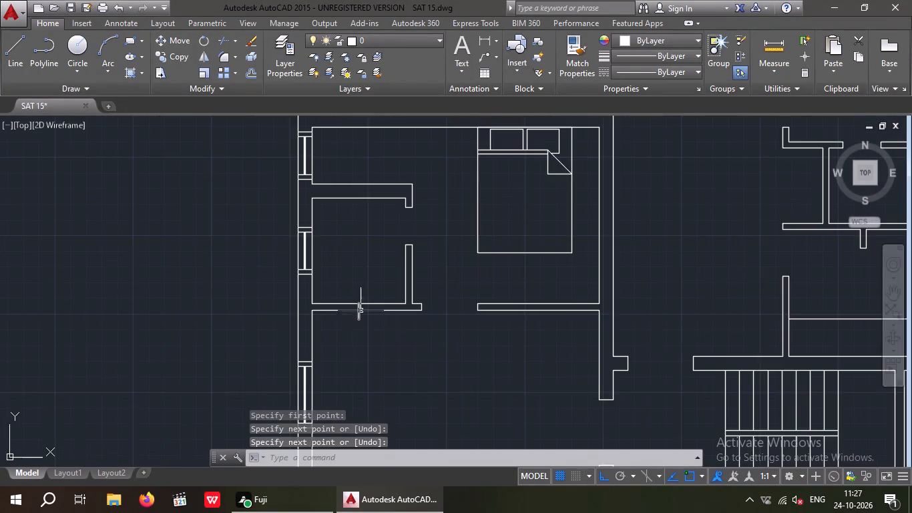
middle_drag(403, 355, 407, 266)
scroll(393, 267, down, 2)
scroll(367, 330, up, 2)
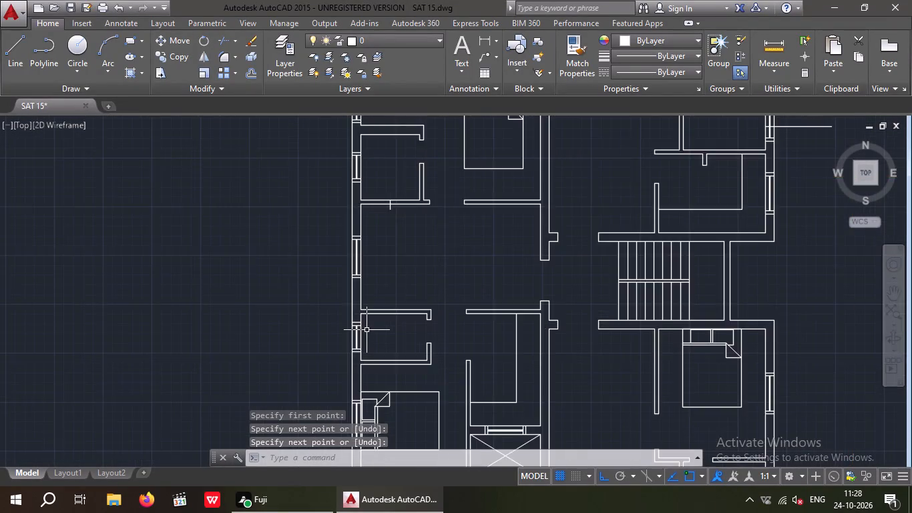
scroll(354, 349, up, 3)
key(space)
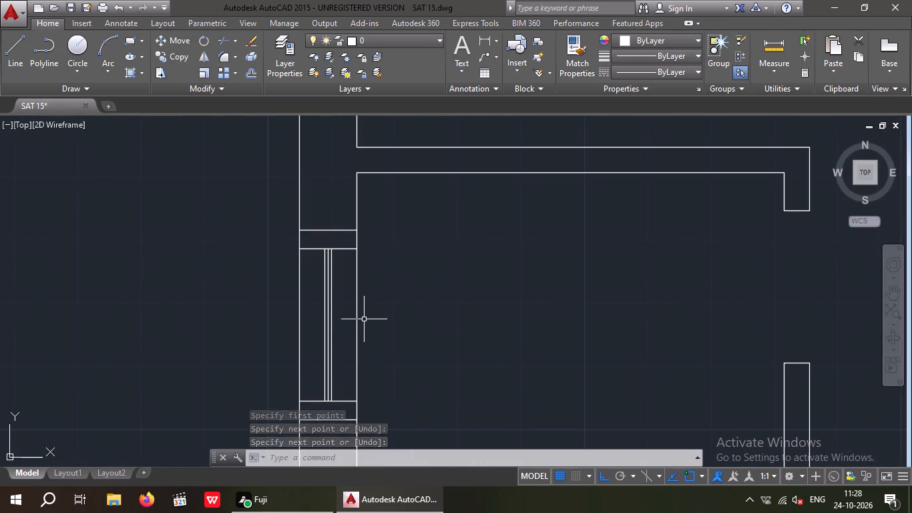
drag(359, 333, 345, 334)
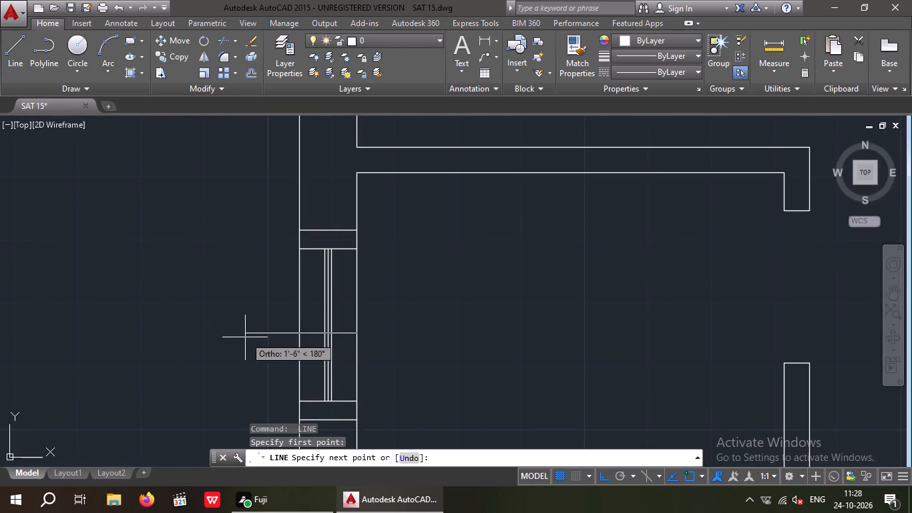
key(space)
Draw a horizontal line, about 2'-7" long, from the inner west wall's midpoint through the window of the small room north of the west-wall bed.
key(space)
drag(355, 323, 264, 329)
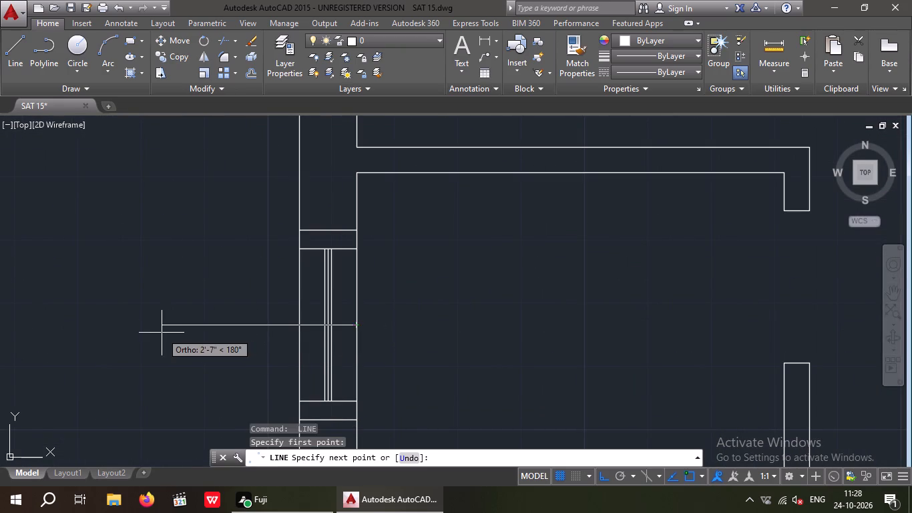
click(162, 333)
key(space)
Erase the short horizontal midpoint line inside the east wall of the small room beside the southwest bedroom.
scroll(186, 299, down, 4)
middle_drag(174, 331, 226, 243)
scroll(225, 248, down, 2)
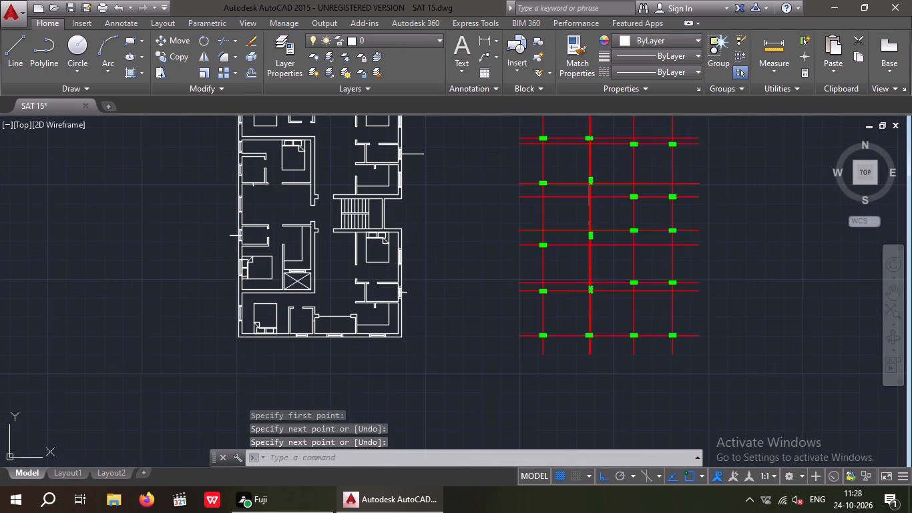
scroll(312, 342, up, 3)
scroll(284, 331, down, 3)
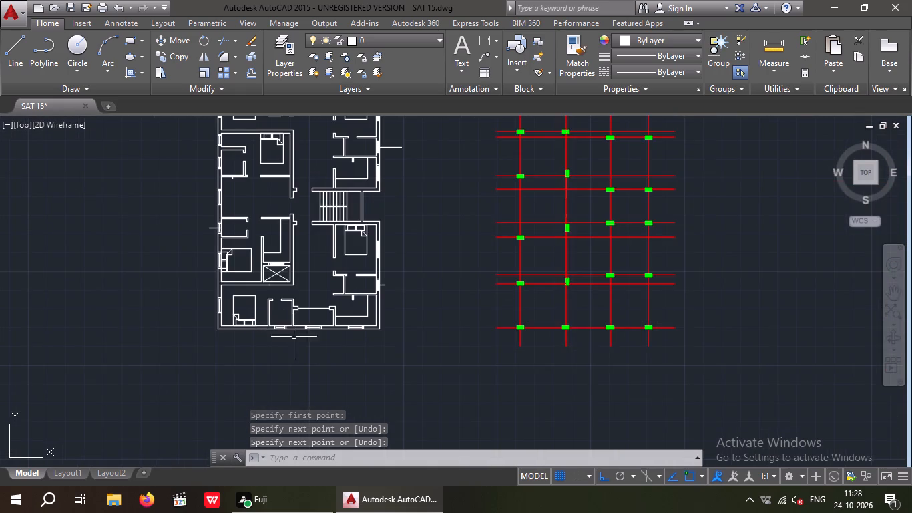
middle_drag(307, 332, 315, 403)
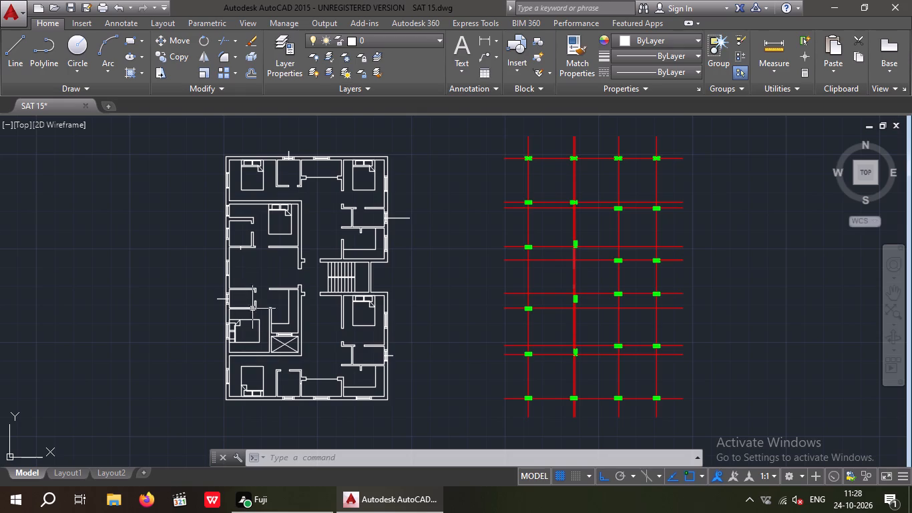
scroll(284, 365, up, 3)
middle_drag(367, 401, 312, 132)
scroll(292, 168, up, 2)
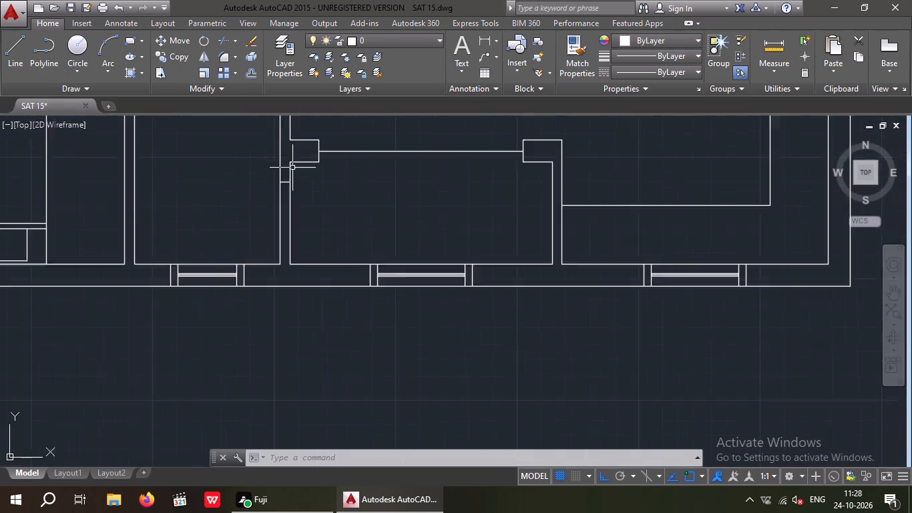
scroll(292, 168, up, 2)
scroll(267, 224, up, 2)
drag(259, 258, 246, 216)
click(246, 193)
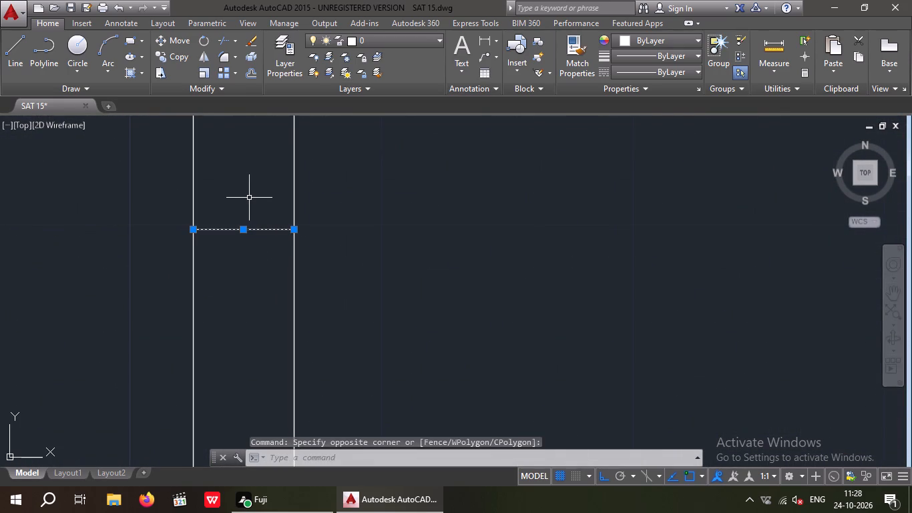
key(Delete)
Draw a longer horizontal line from the east wall's inner-face midpoint in the small room beside the southwest bedroom, extending east past the wall.
scroll(239, 198, down, 4)
key(l)
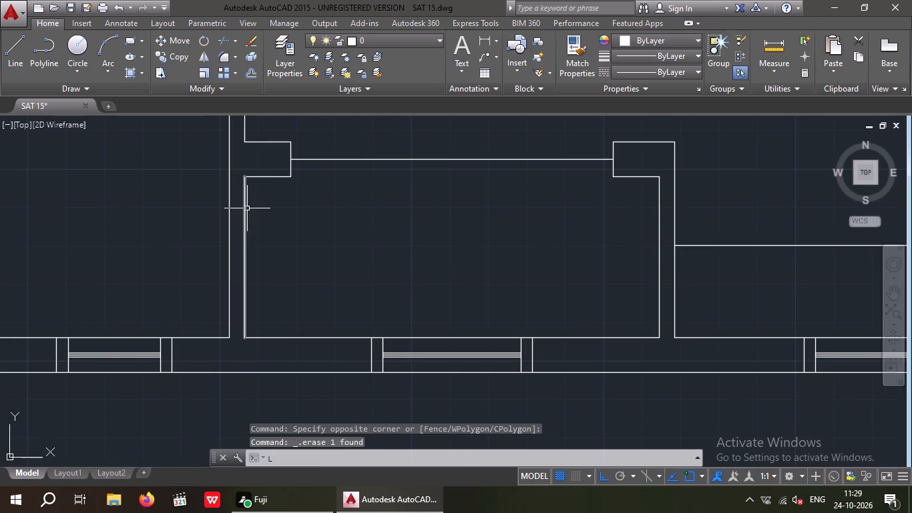
key(space)
scroll(234, 229, up, 2)
scroll(233, 226, down, 2)
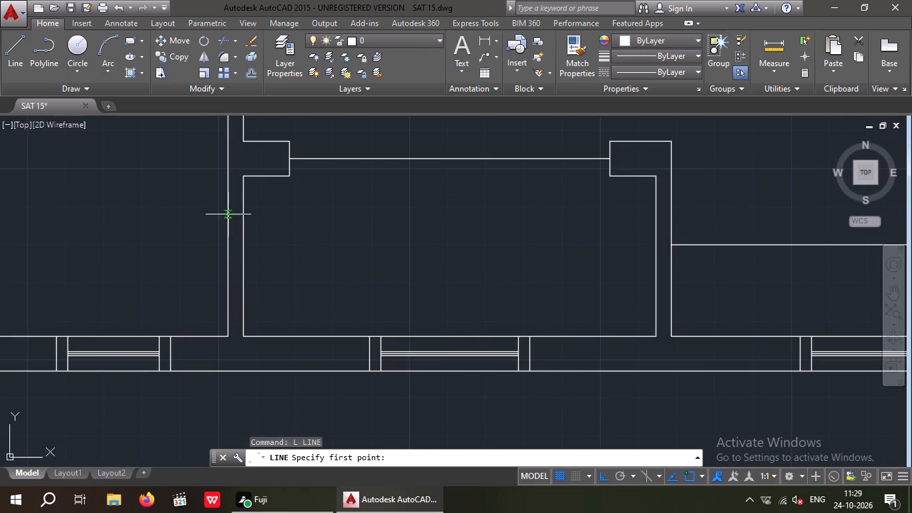
drag(228, 208, 245, 207)
click(403, 209)
key(Escape)
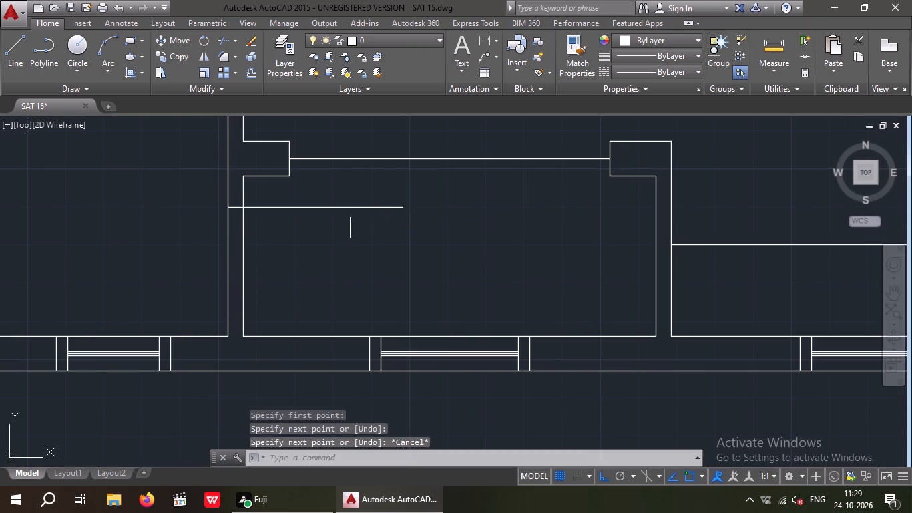
Review the small rooms and their midpoint lines across the furnished floor plan.
scroll(332, 202, down, 5)
middle_drag(322, 247, 316, 307)
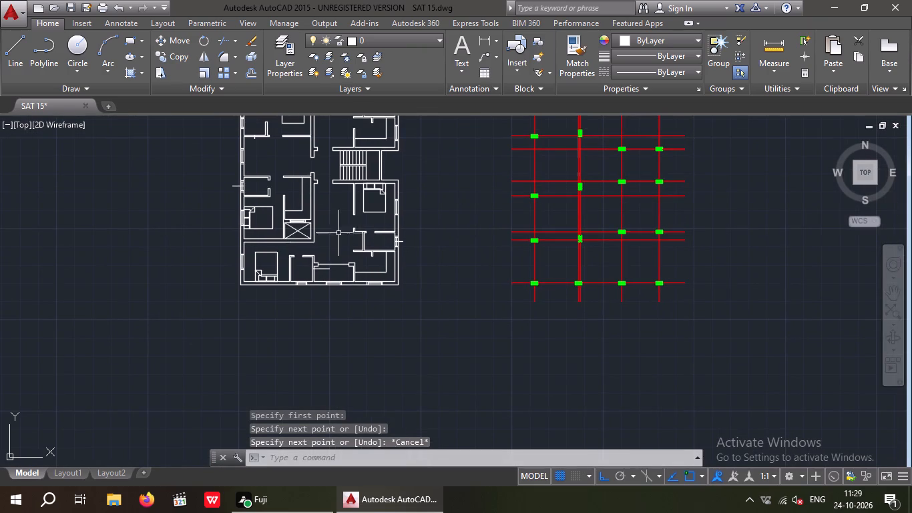
scroll(336, 263, down, 1)
middle_drag(335, 267, 334, 281)
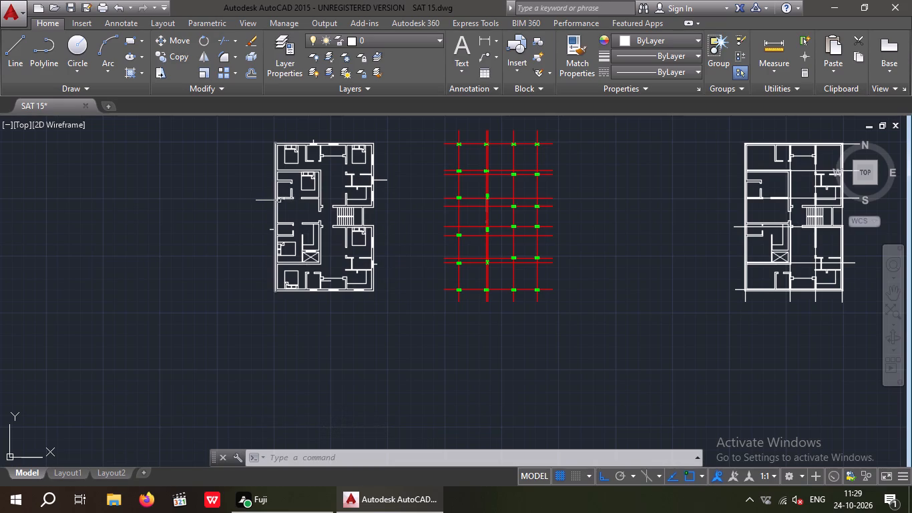
scroll(286, 194, up, 3)
scroll(284, 200, down, 3)
scroll(280, 235, up, 2)
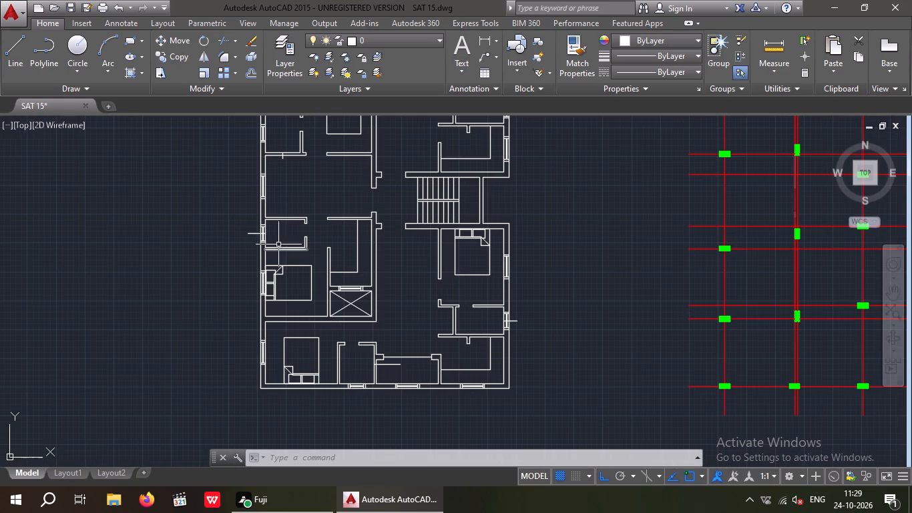
middle_drag(285, 233, 287, 252)
scroll(294, 238, down, 1)
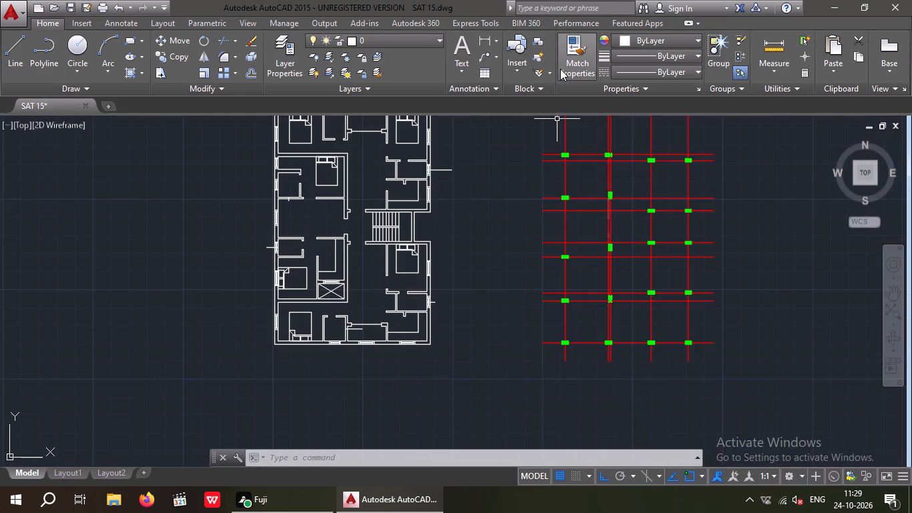
Insert the Toilet - top block from the DesignCenter's House Designer.dwg at scale 1 and angle 0 in the empty area west of the floor plan.
key(d)
key(c)
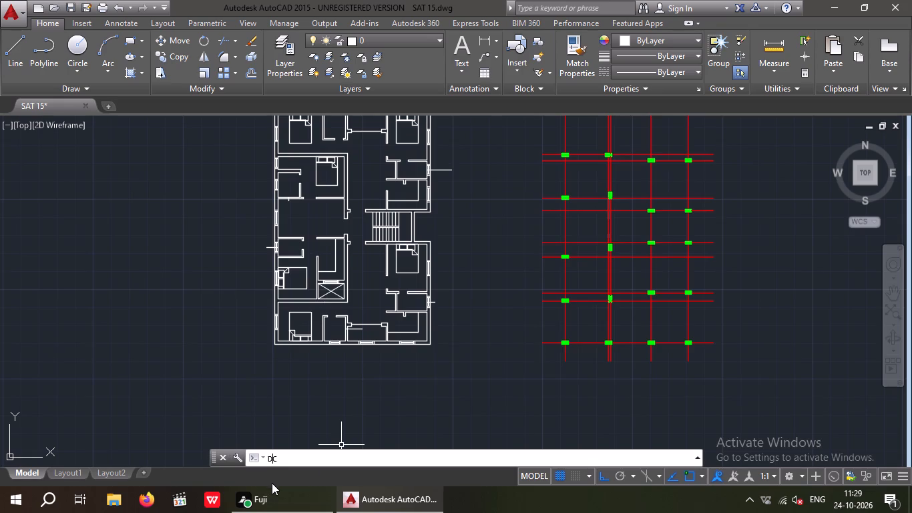
key(space)
scroll(274, 257, down, 4)
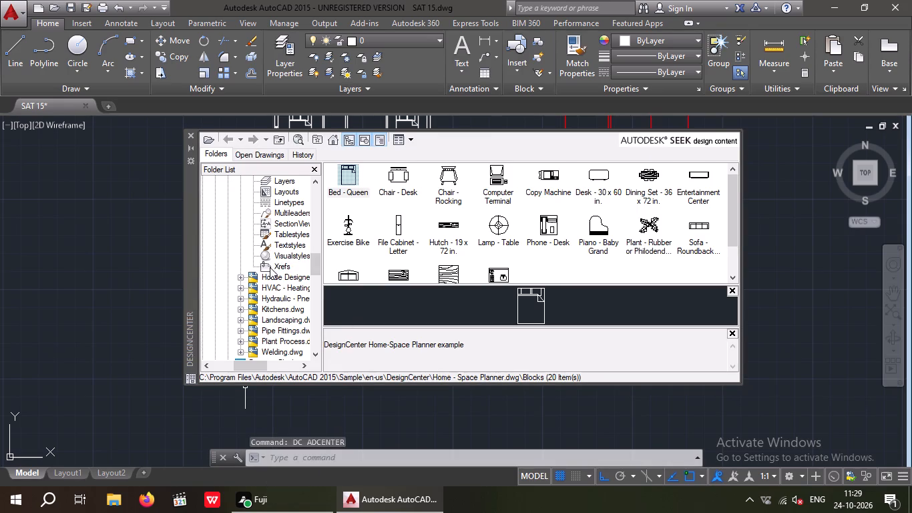
double_click(279, 279)
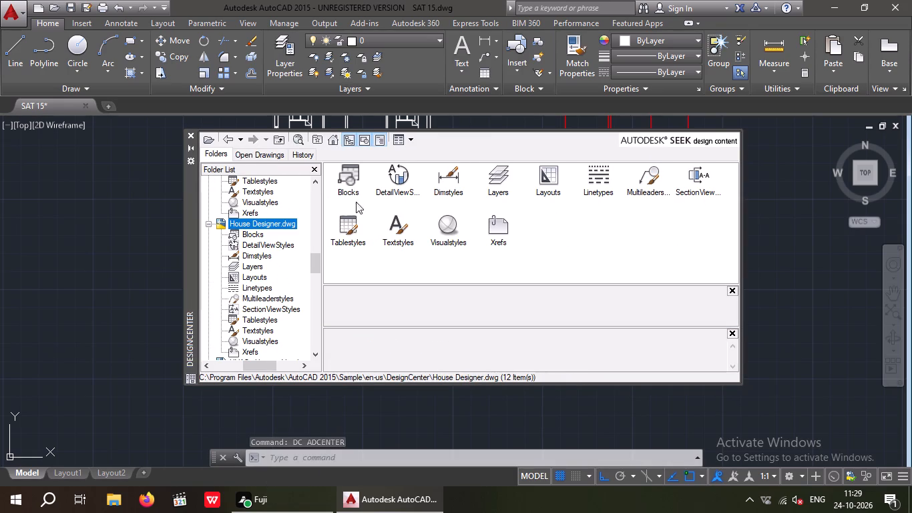
double_click(350, 174)
drag(353, 270, 346, 270)
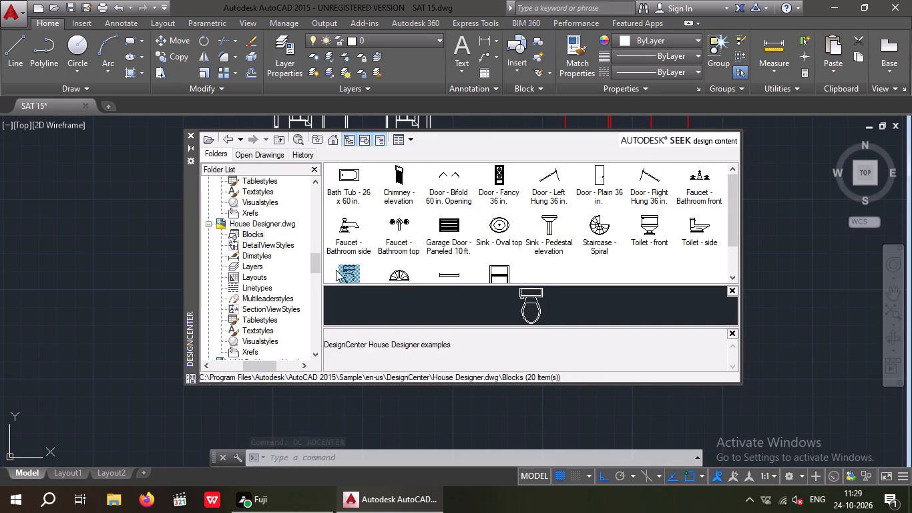
double_click(351, 259)
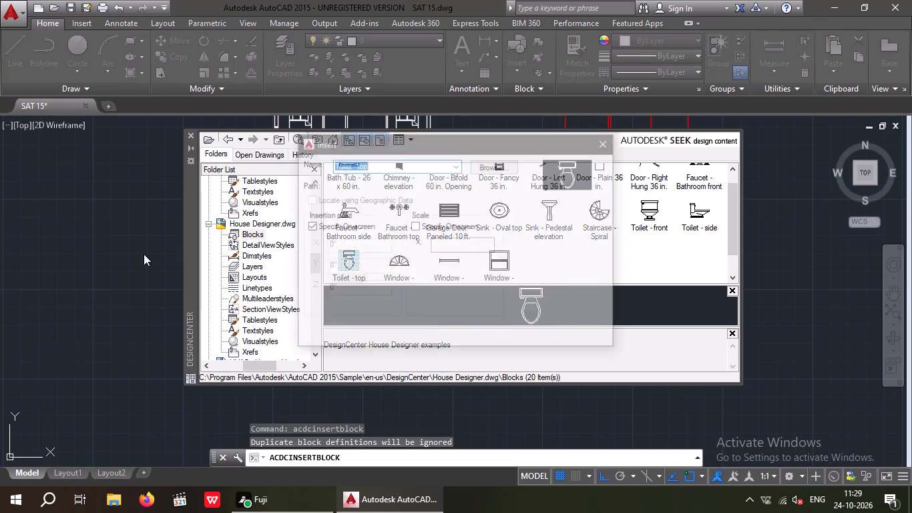
drag(475, 331, 447, 330)
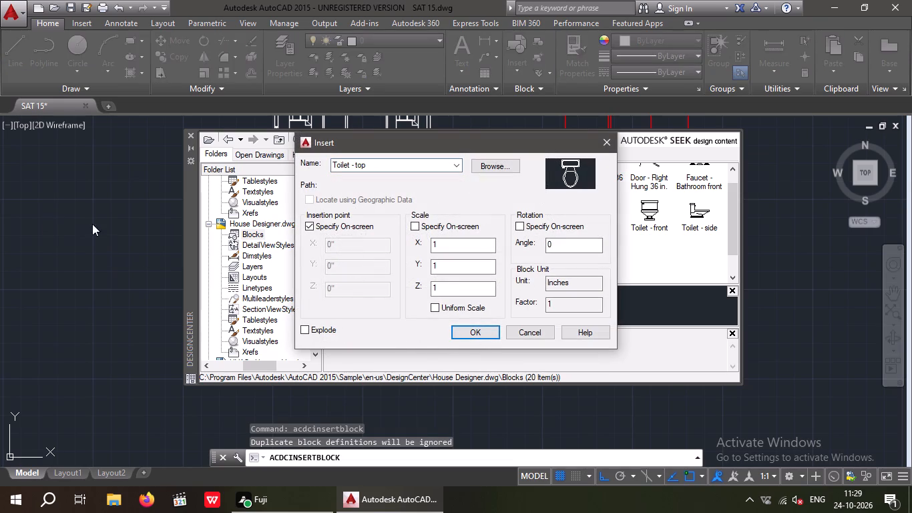
click(474, 331)
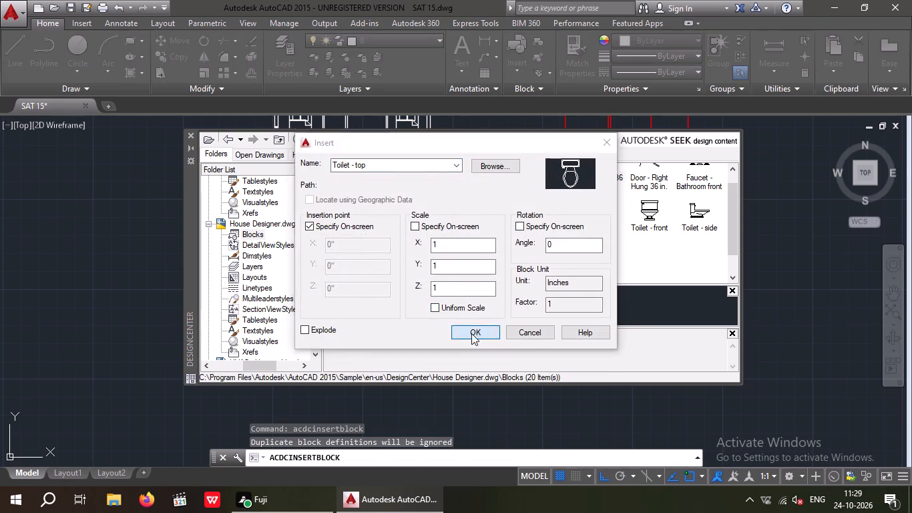
click(58, 199)
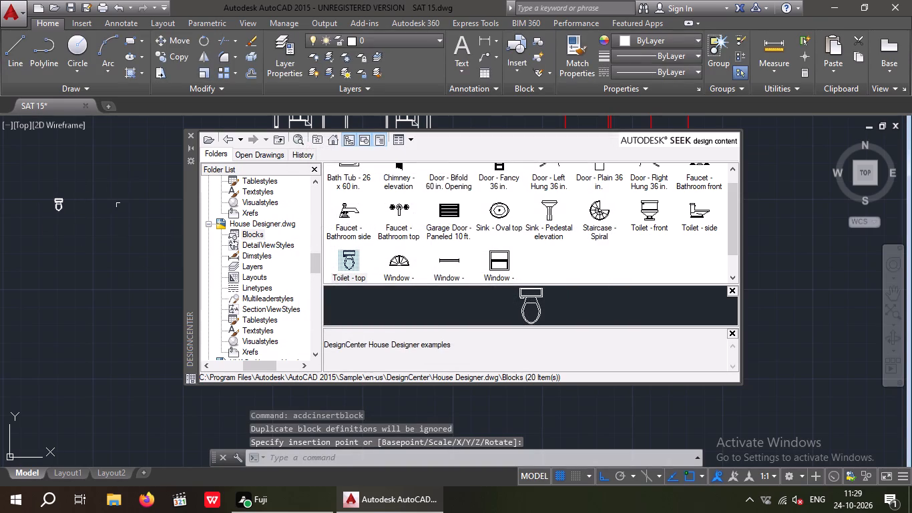
click(186, 134)
Copy the loose toilet from its tank's back-edge midpoint to the north wall's midpoint line in the small room beside the northwest bedroom.
scroll(43, 198, up, 3)
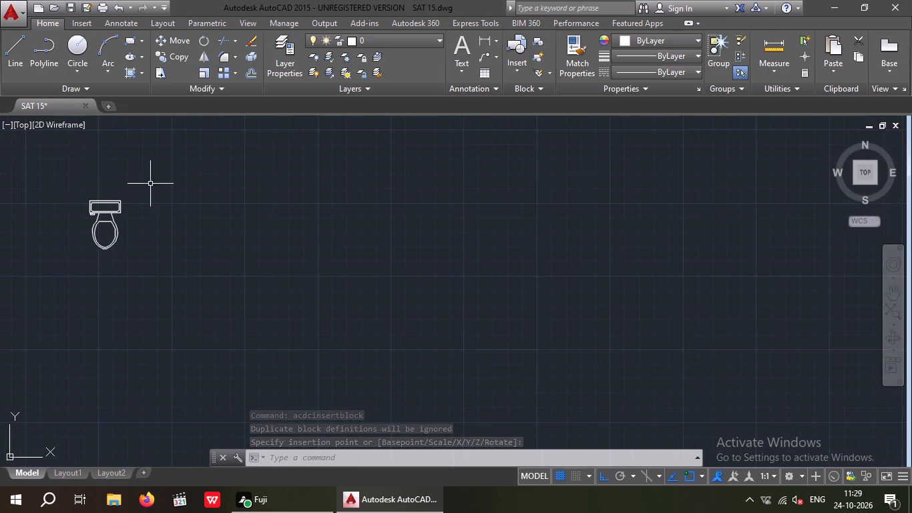
scroll(150, 174, down, 1)
drag(156, 165, 95, 218)
click(78, 236)
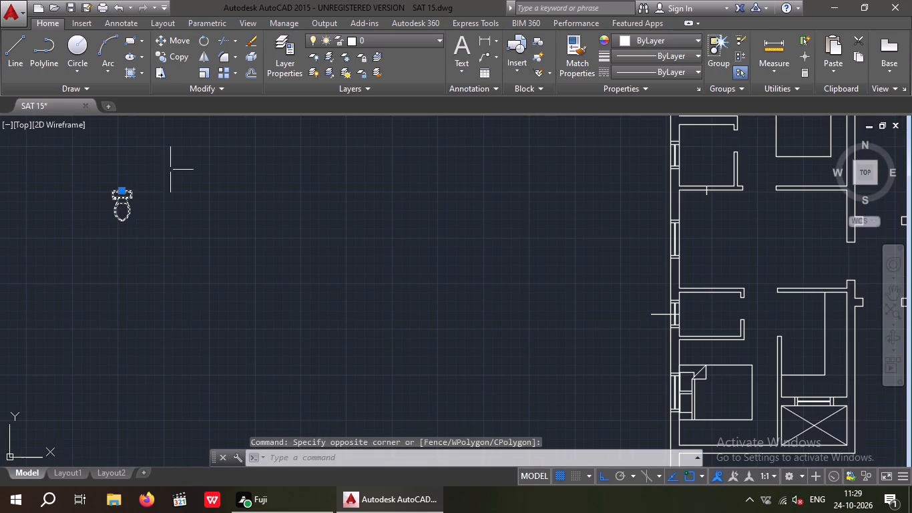
click(175, 59)
scroll(124, 178, up, 3)
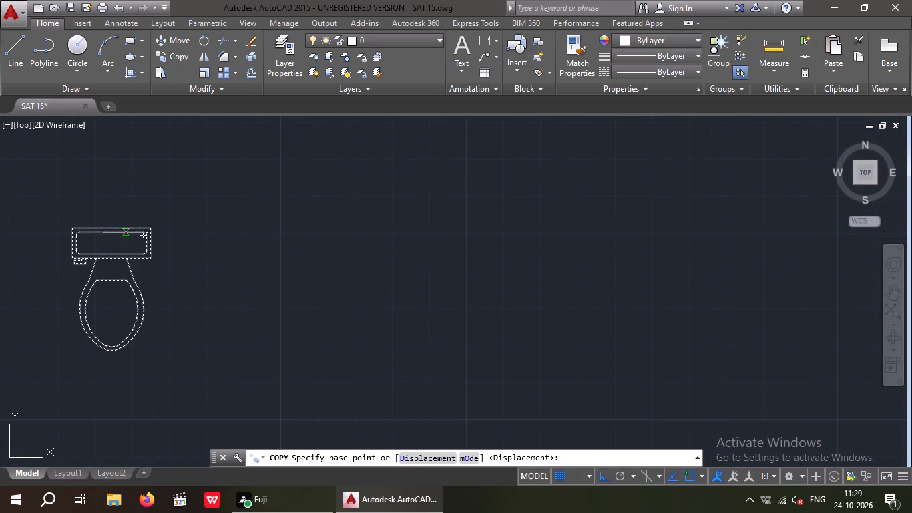
scroll(94, 219, up, 3)
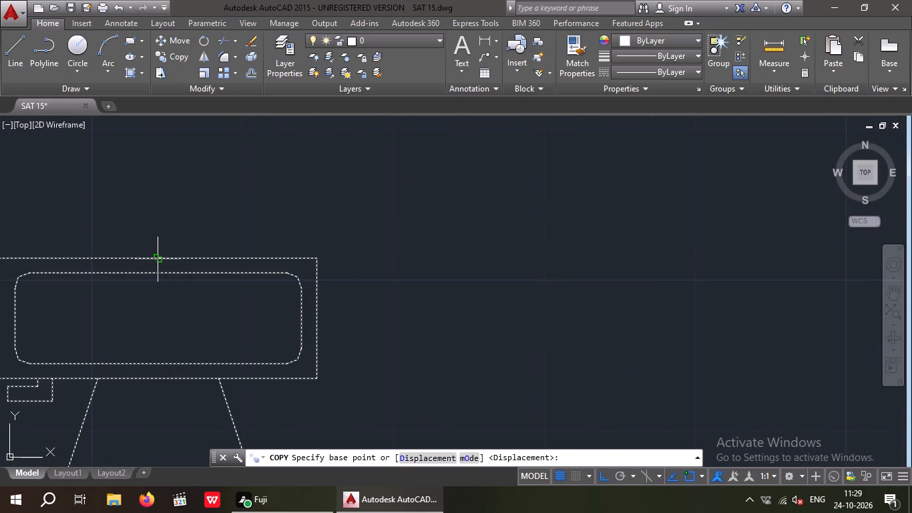
click(158, 258)
scroll(177, 256, down, 4)
scroll(312, 238, down, 3)
middle_drag(312, 236, 154, 313)
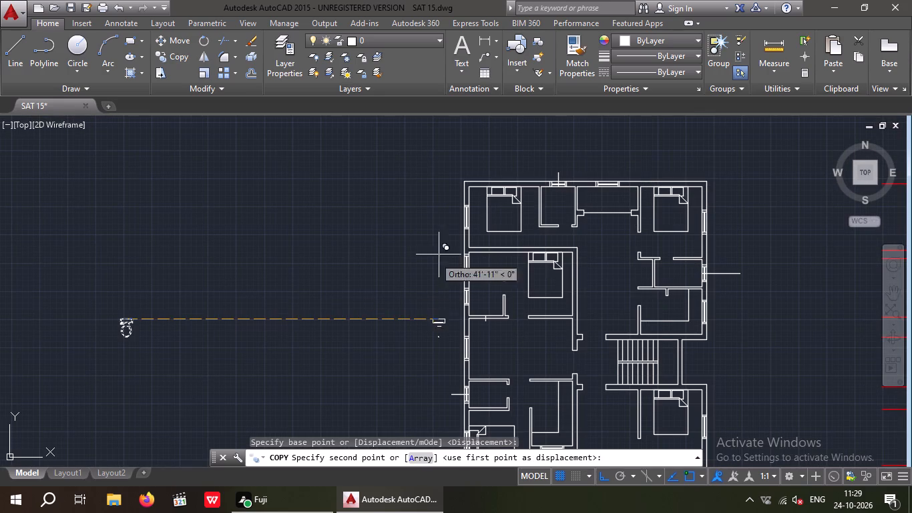
click(602, 478)
scroll(572, 194, up, 4)
middle_drag(501, 218, 479, 283)
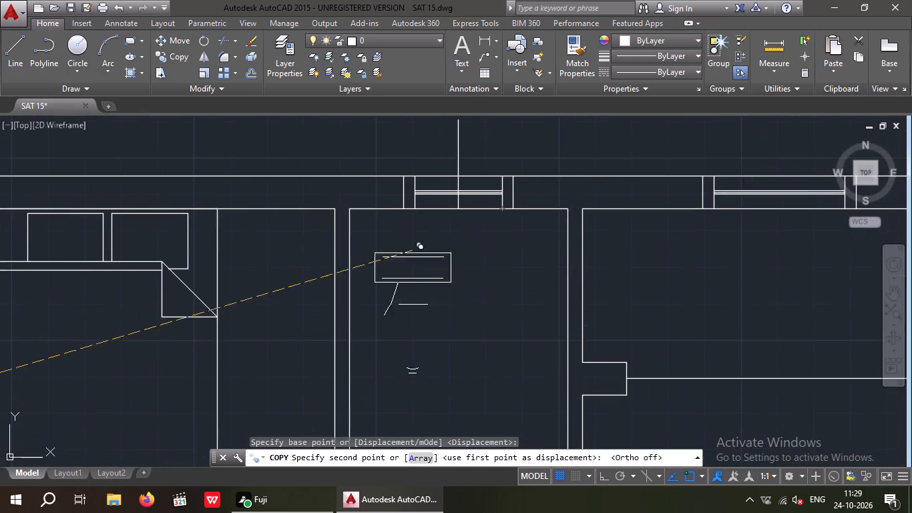
scroll(450, 229, up, 1)
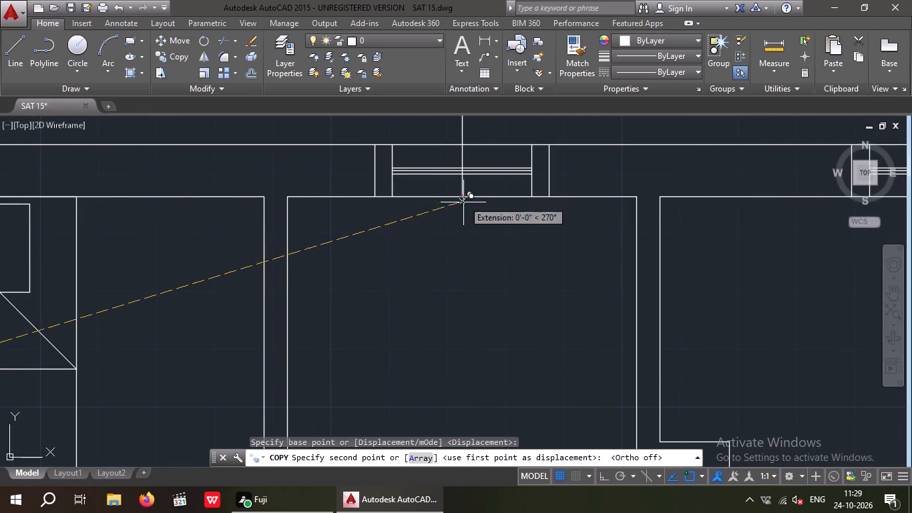
scroll(463, 202, up, 3)
click(460, 182)
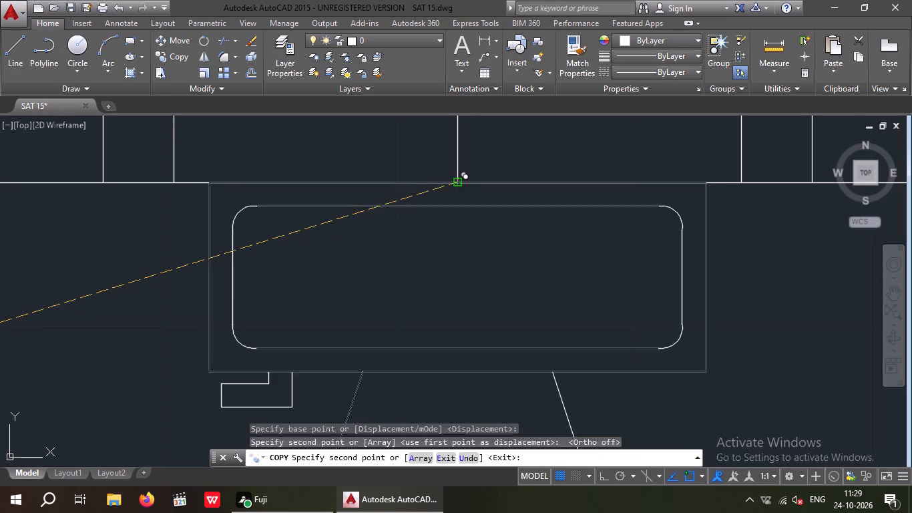
scroll(461, 172, down, 7)
middle_drag(426, 182, 367, 134)
scroll(389, 261, down, 2)
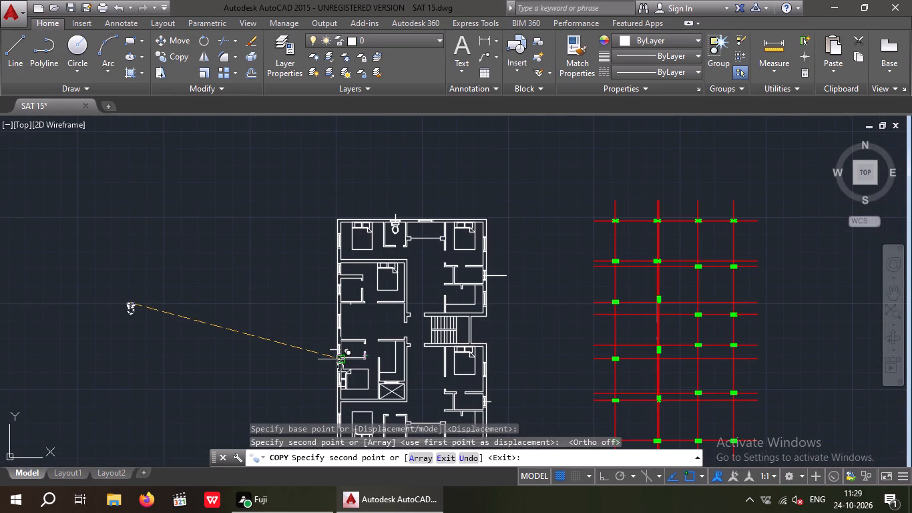
key(Escape)
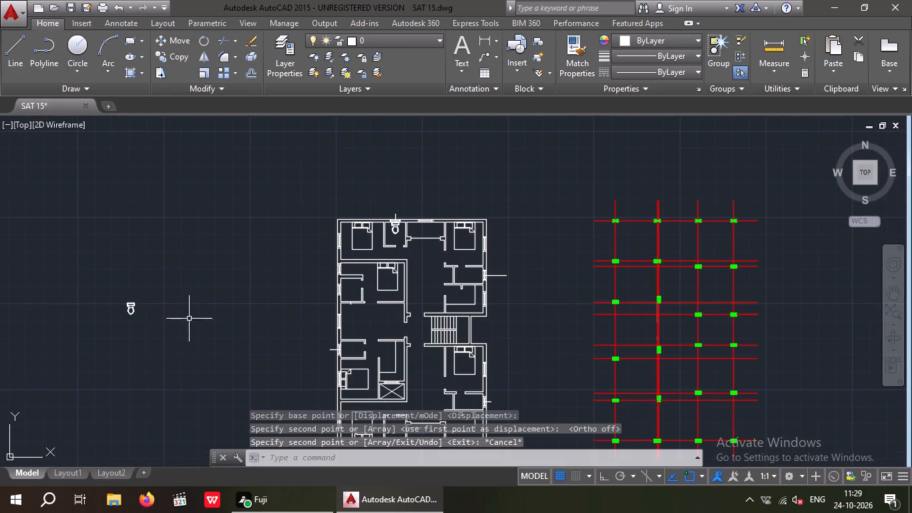
Rotate the loose toilet west of the plan by 180 degrees.
middle_drag(157, 307, 194, 273)
scroll(176, 259, up, 2)
drag(202, 218, 107, 343)
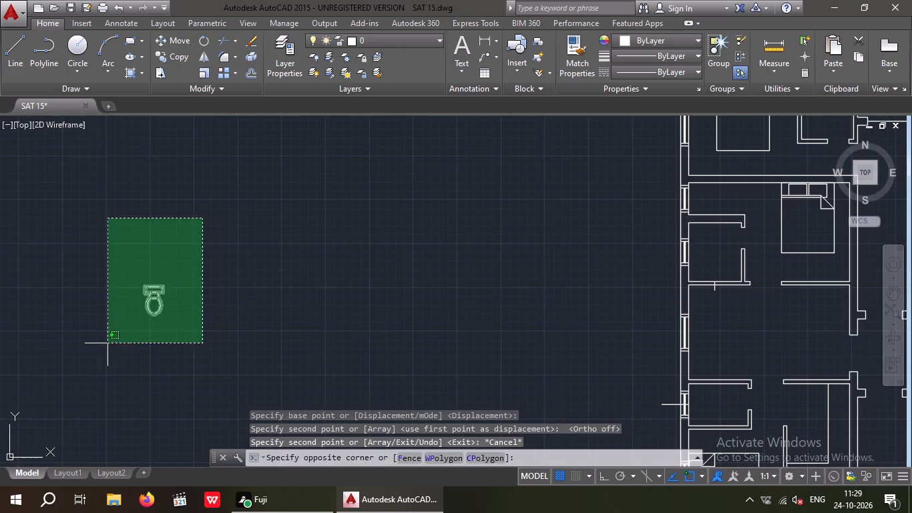
click(107, 344)
click(604, 482)
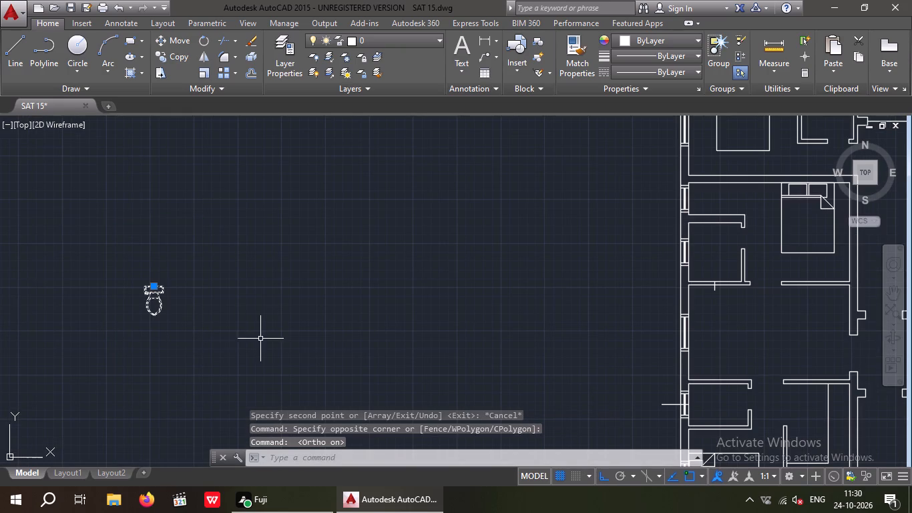
click(201, 40)
drag(155, 315, 169, 316)
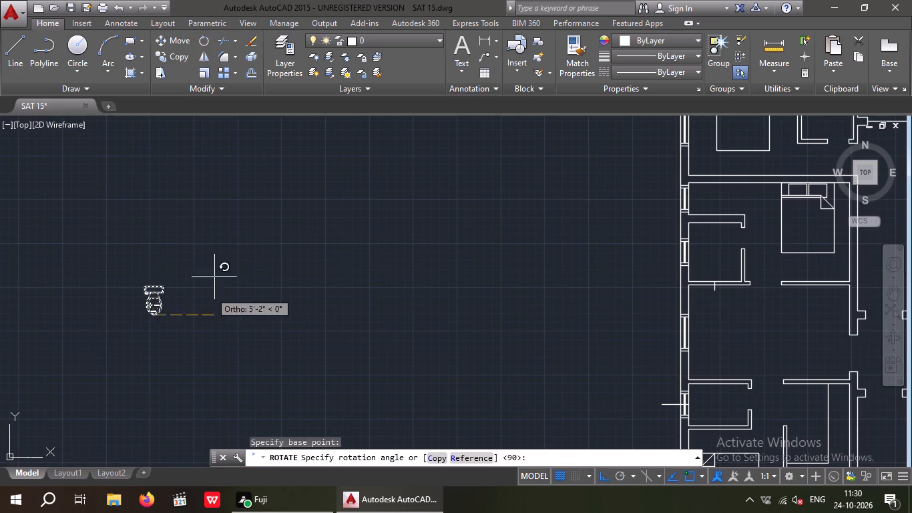
click(69, 311)
Copy the rotated toilet from its tank's back midpoint to the south-wall midpoint line of the small west-side room below the northwest bedroom.
drag(185, 296, 110, 359)
click(105, 371)
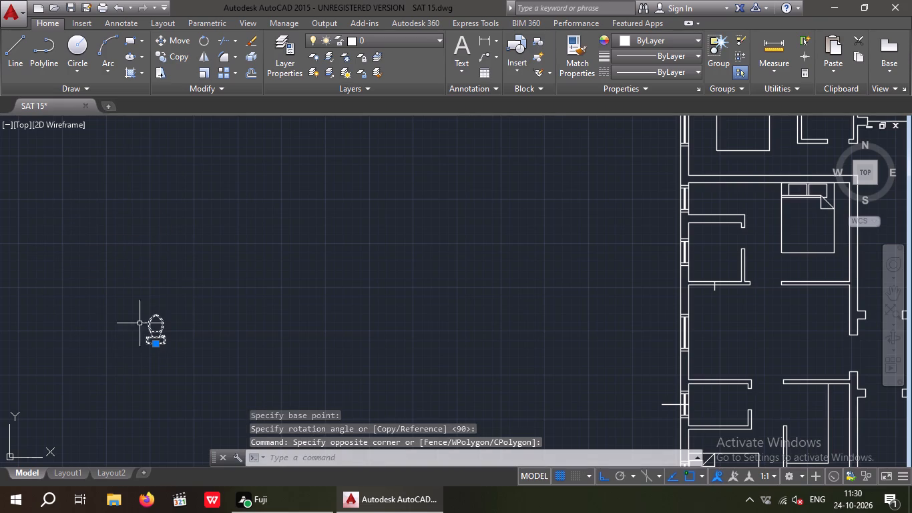
click(178, 59)
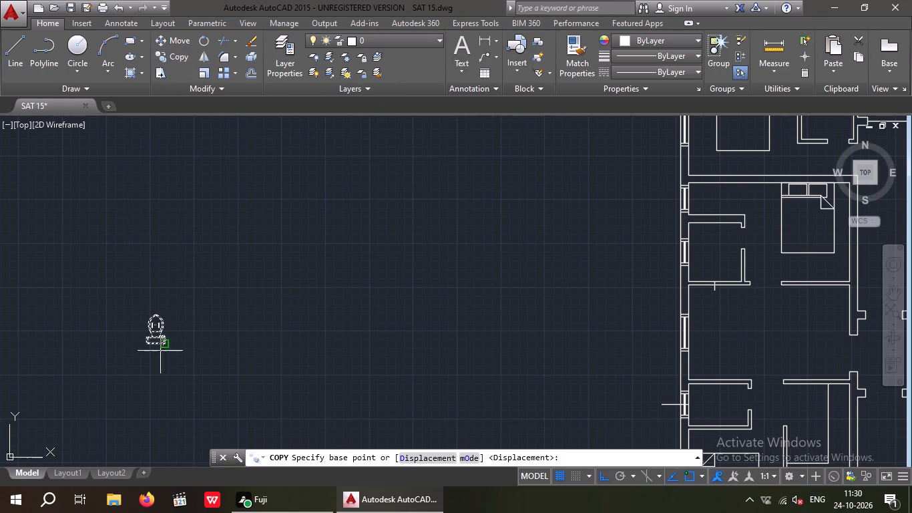
scroll(157, 349, up, 7)
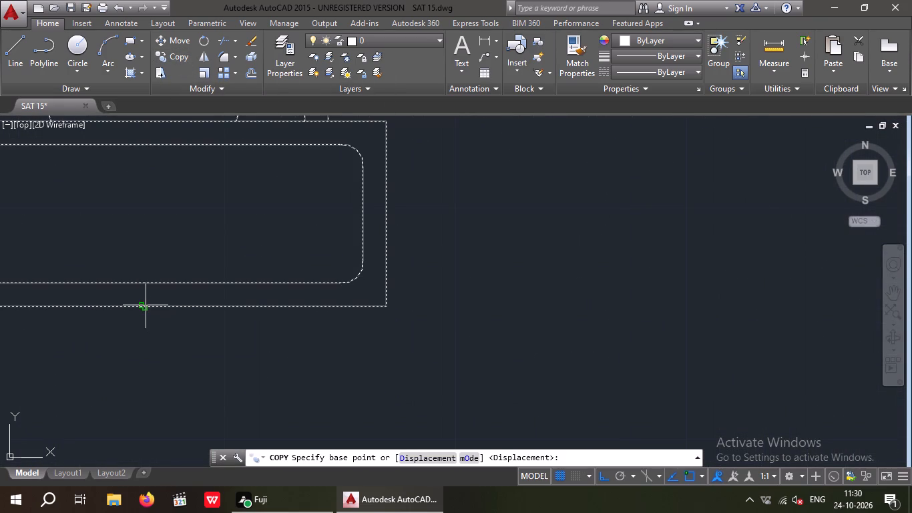
click(144, 307)
scroll(147, 306, down, 5)
middle_drag(373, 341, 234, 363)
scroll(269, 360, down, 1)
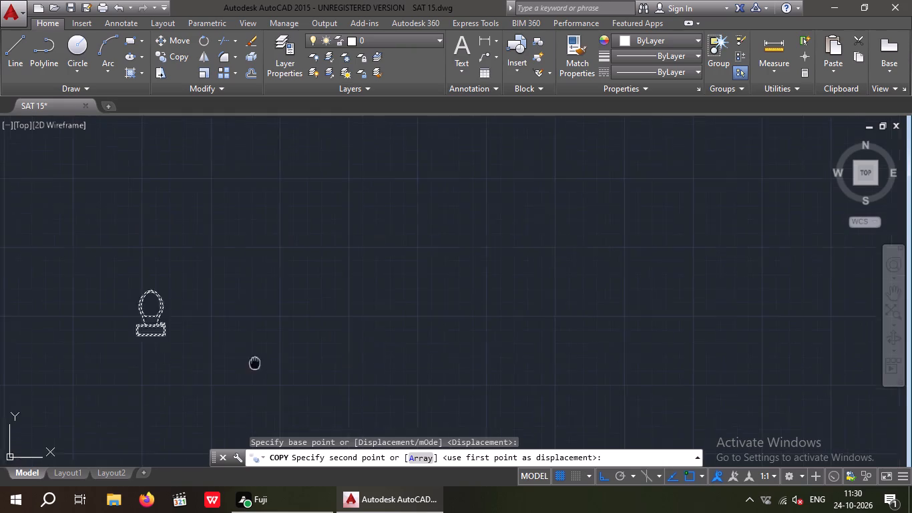
middle_drag(234, 363, 136, 363)
scroll(302, 331, down, 3)
drag(602, 479, 596, 474)
scroll(455, 310, up, 6)
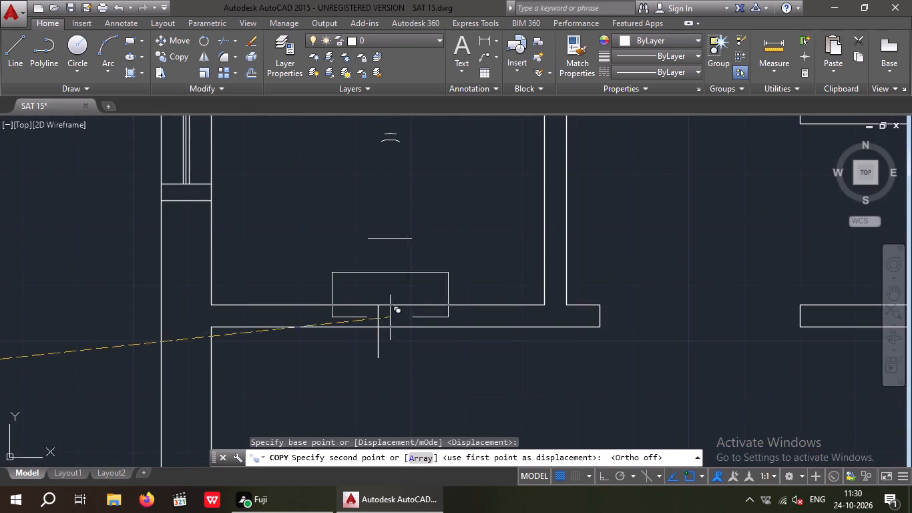
scroll(380, 305, up, 2)
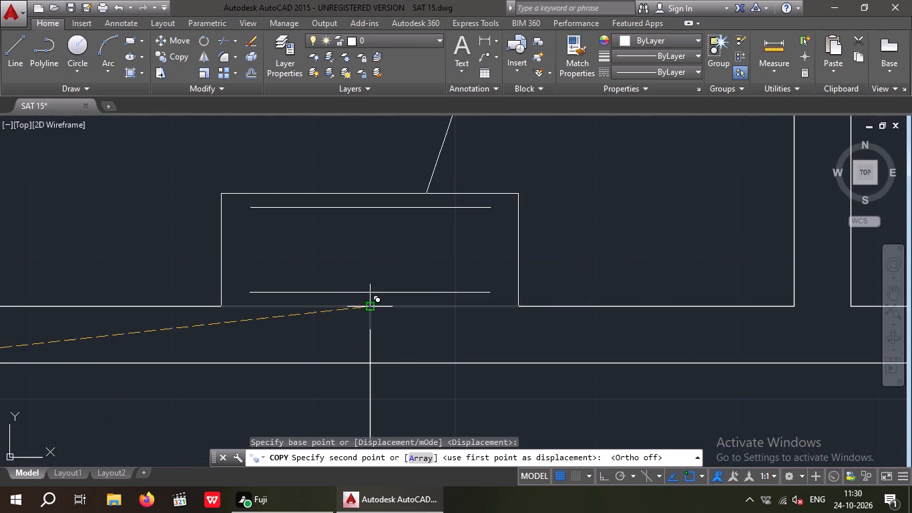
click(370, 305)
key(Escape)
Rotate the loose toilet west of the plan by 270 degrees so its tank faces west.
scroll(377, 297, down, 7)
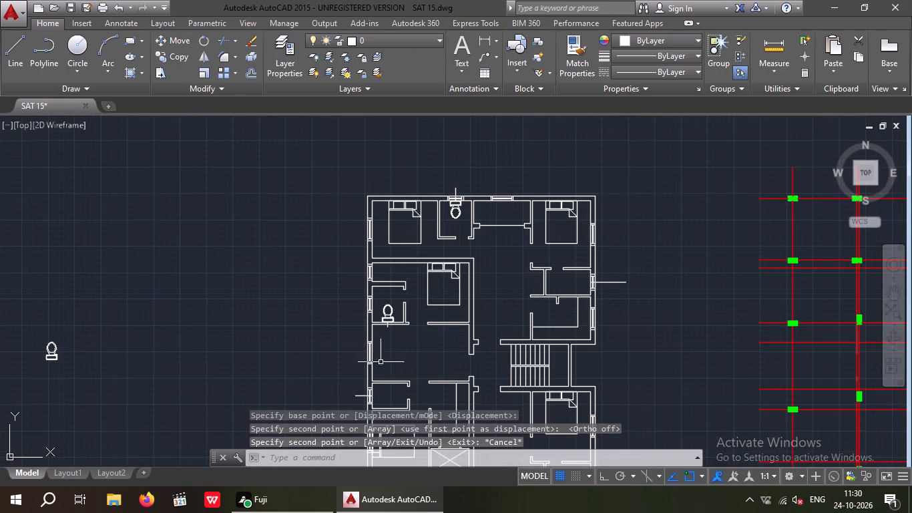
middle_drag(374, 374, 393, 267)
middle_drag(196, 296, 280, 287)
drag(212, 179, 108, 295)
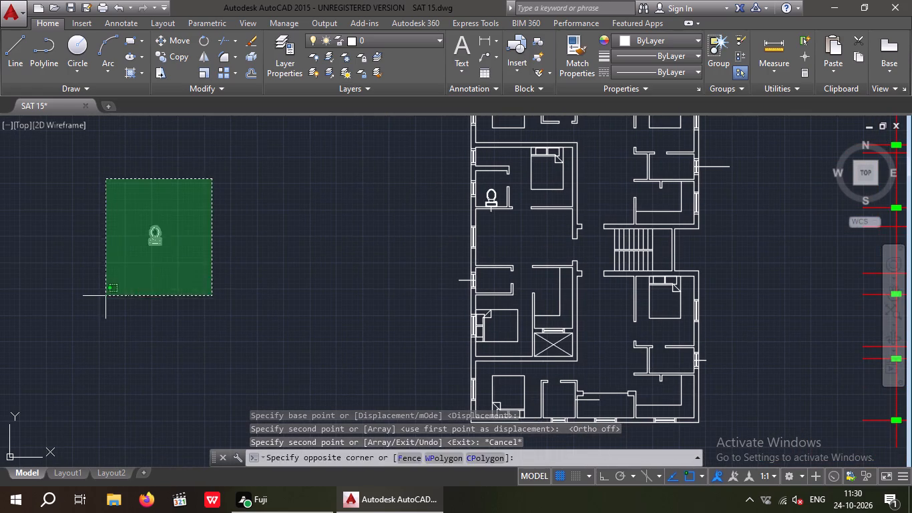
click(96, 296)
click(200, 41)
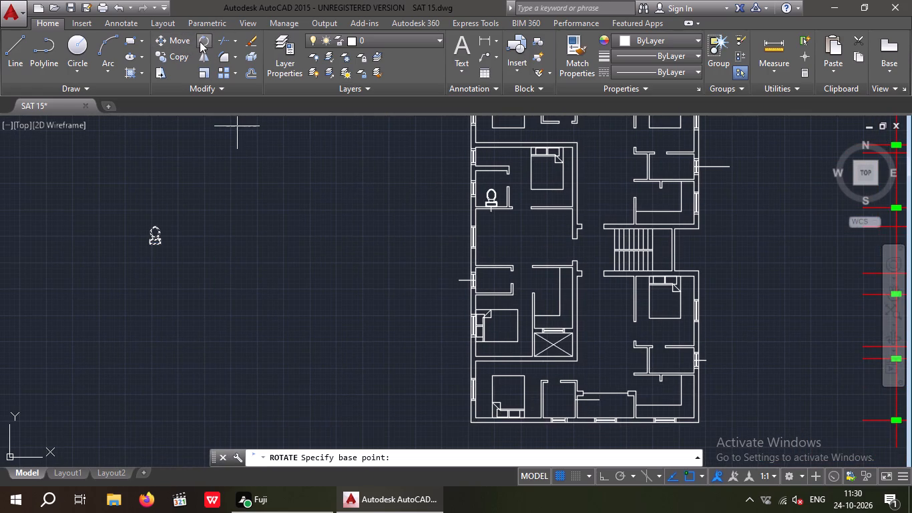
drag(604, 478, 594, 476)
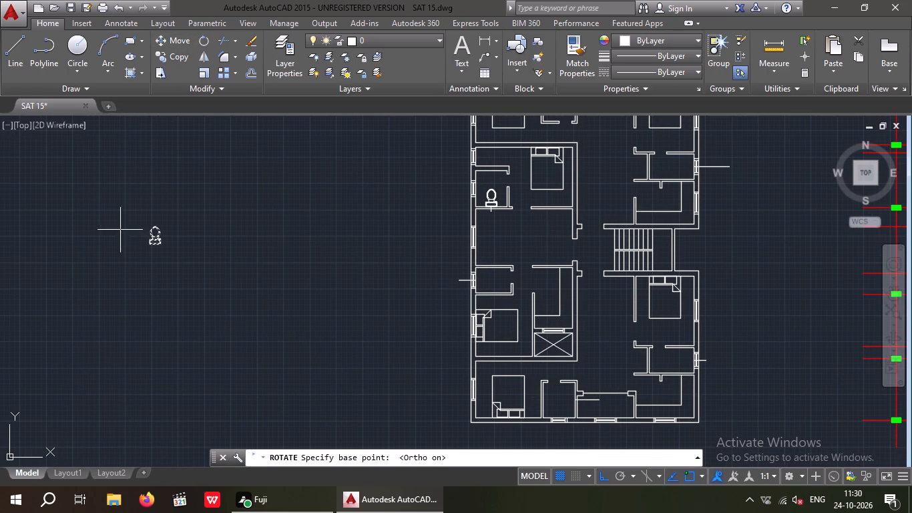
click(152, 221)
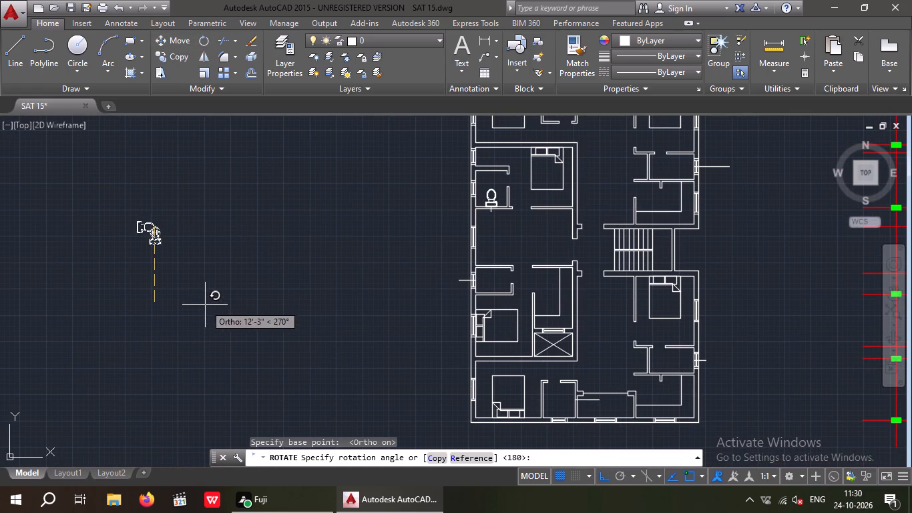
click(205, 305)
key(Escape)
Copy the loose toilet from its tank's back midpoint to the west-wall midpoint line of the small room above the west bedroom.
drag(197, 154, 123, 248)
click(105, 263)
click(171, 59)
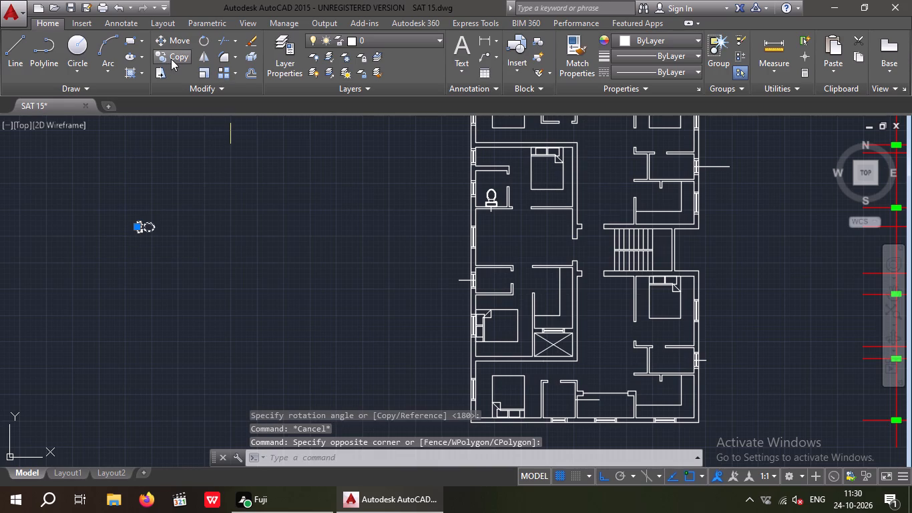
click(604, 480)
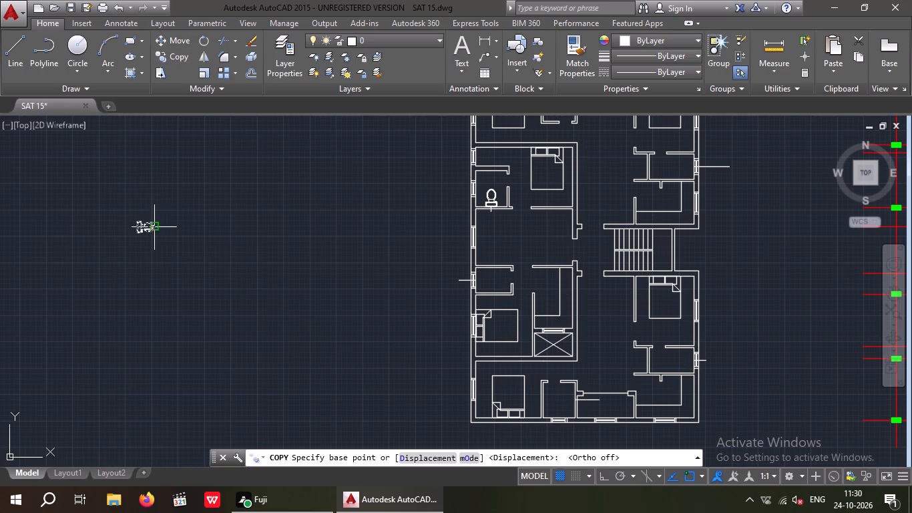
scroll(122, 220, up, 4)
scroll(209, 261, up, 2)
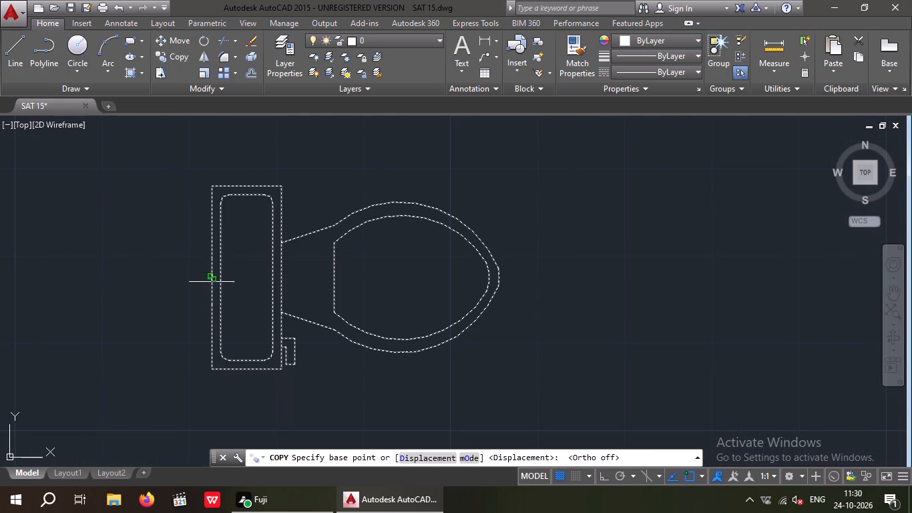
click(212, 279)
scroll(221, 259, down, 5)
middle_drag(421, 268, 83, 265)
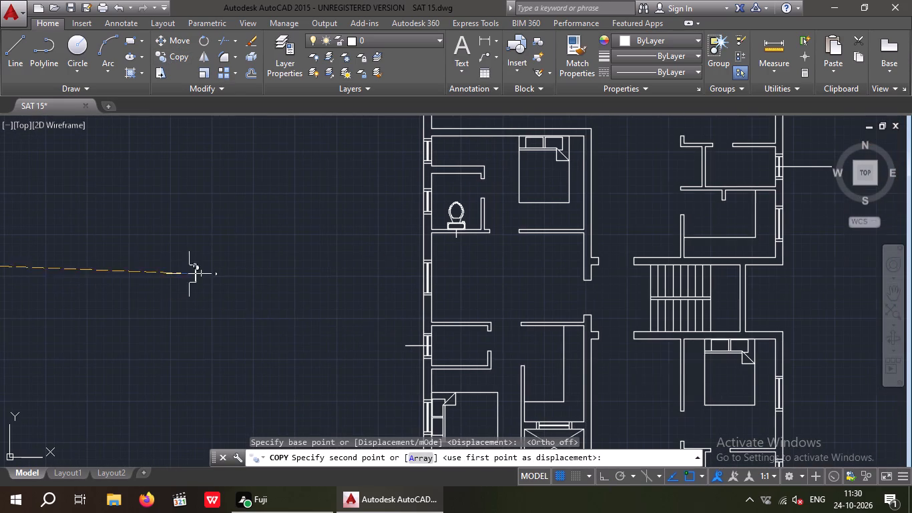
scroll(465, 357, up, 3)
scroll(333, 307, up, 3)
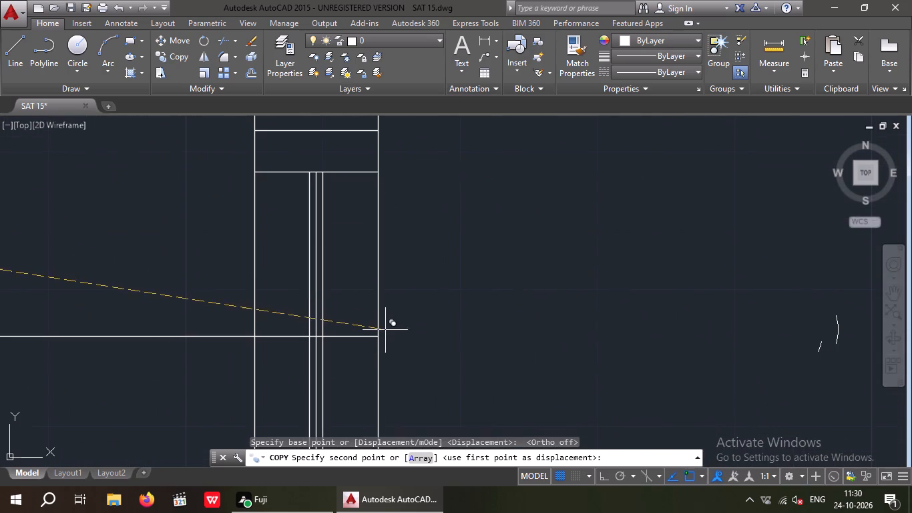
click(377, 339)
key(Escape)
Rotate the loose toilet west of the plan by 180 degrees so its tank faces east.
scroll(373, 254, down, 4)
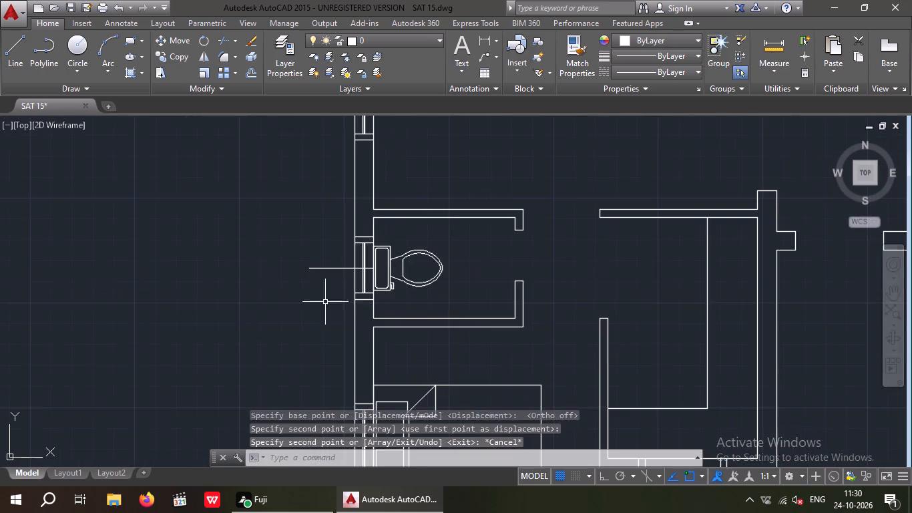
middle_drag(258, 309, 420, 329)
scroll(405, 325, down, 4)
scroll(220, 281, up, 2)
drag(264, 334, 202, 307)
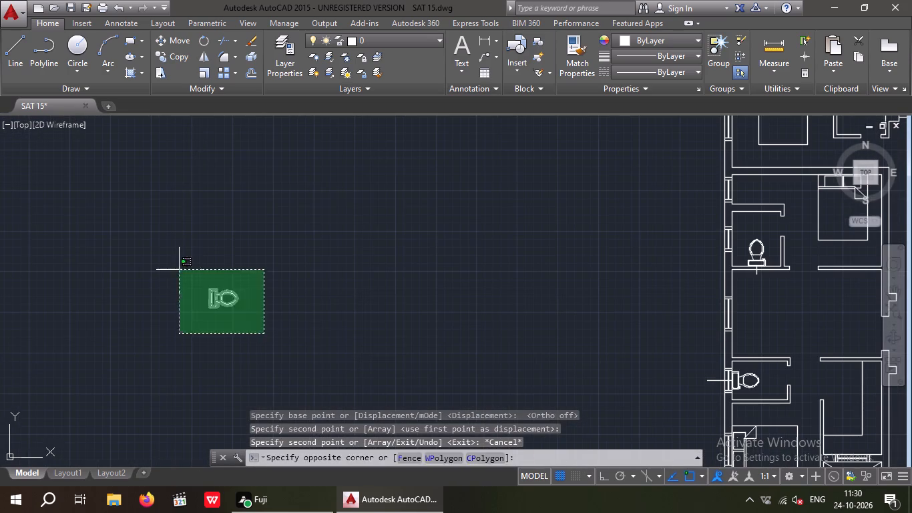
click(179, 270)
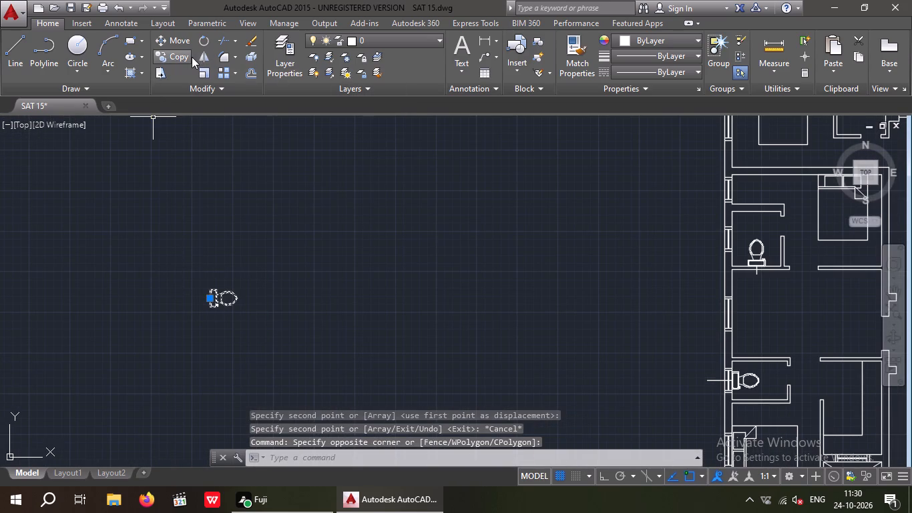
click(200, 38)
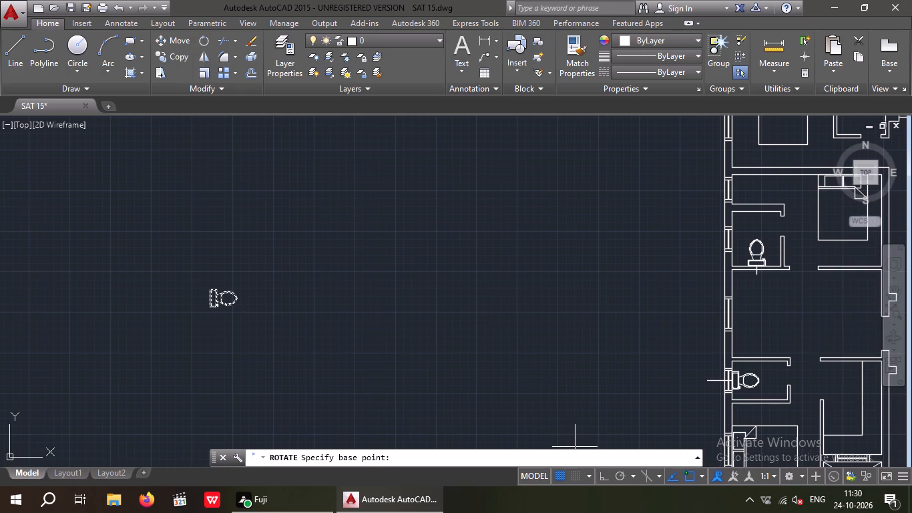
click(604, 480)
drag(239, 293, 250, 299)
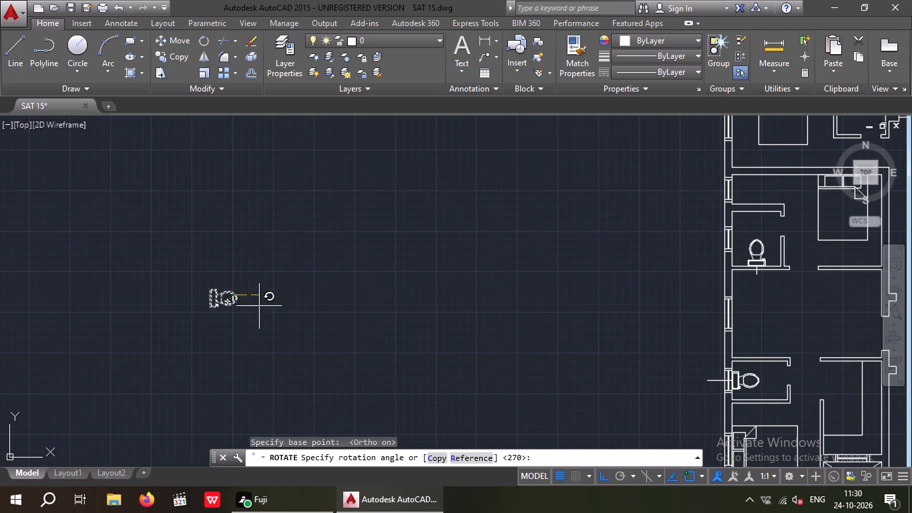
click(114, 311)
Copy the rotated toilet from its tank's back midpoint to the east-wall midpoint line of the small room beside the southwest bedroom.
drag(325, 221, 312, 285)
click(124, 327)
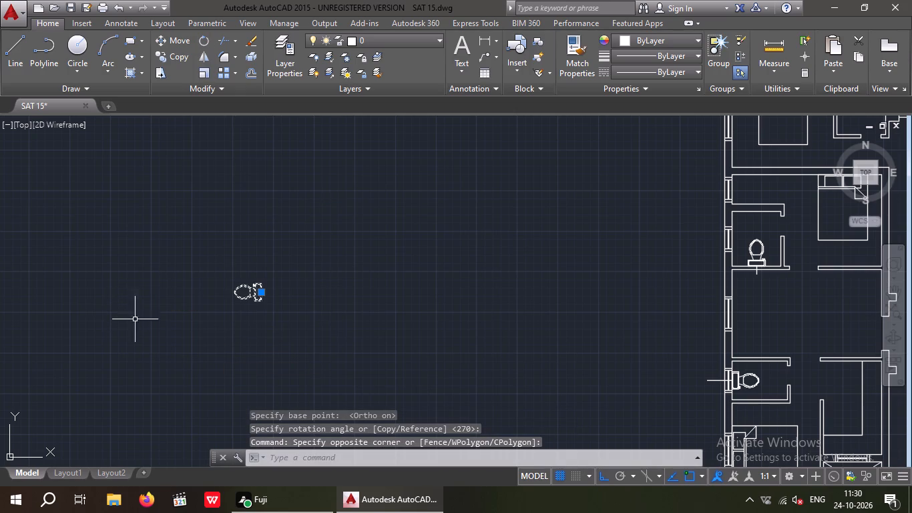
click(180, 56)
scroll(270, 303, up, 4)
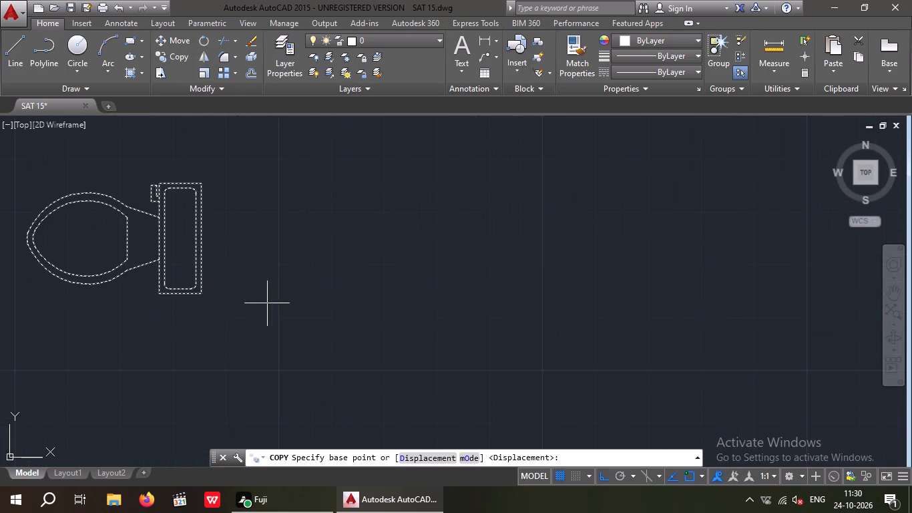
scroll(199, 242, up, 2)
click(202, 233)
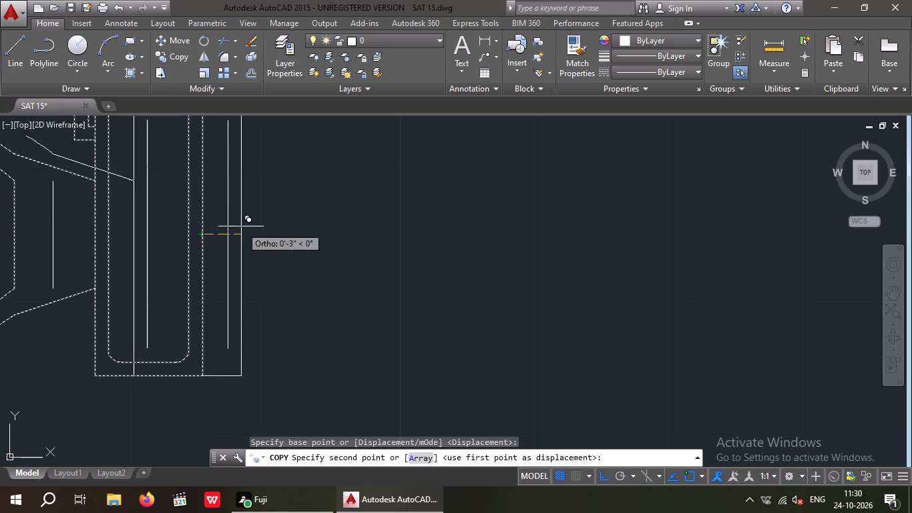
scroll(242, 230, down, 4)
click(601, 475)
scroll(489, 274, down, 3)
middle_drag(453, 263, 320, 217)
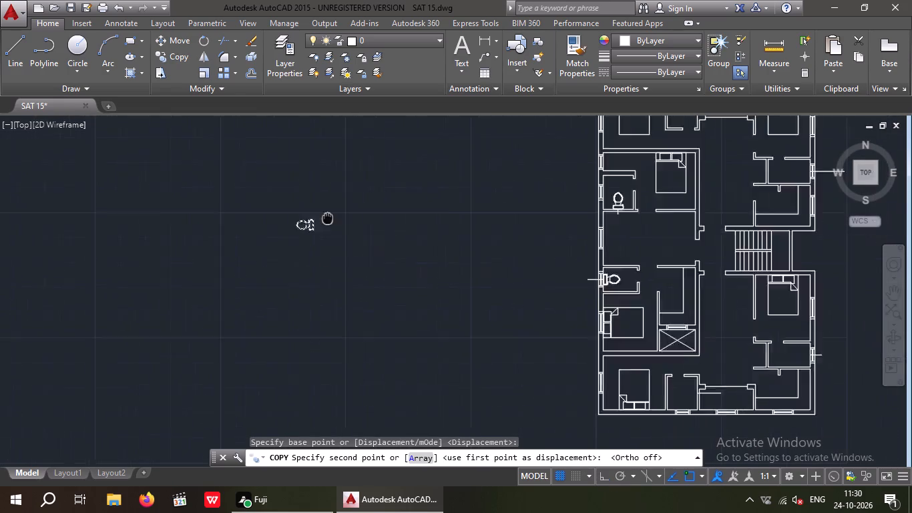
middle_drag(320, 217, 81, 168)
scroll(448, 364, up, 4)
scroll(407, 252, up, 3)
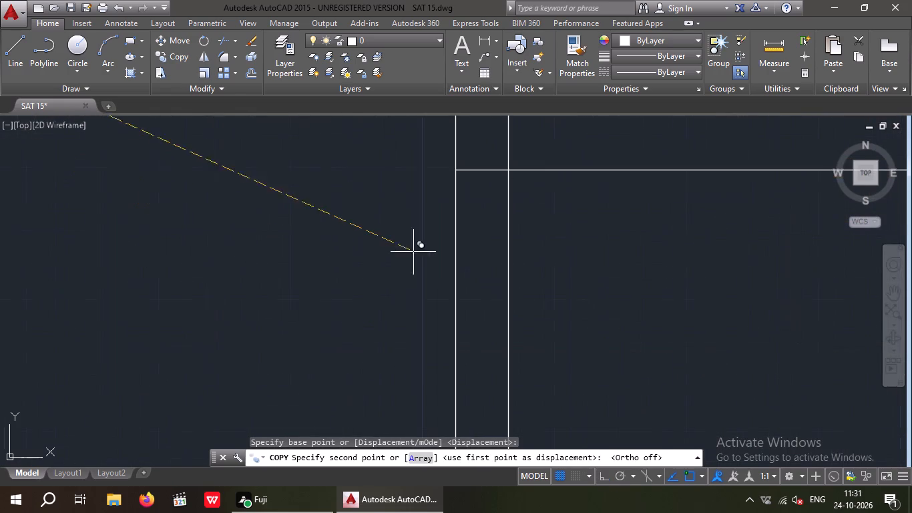
click(453, 170)
Place two more copies of the toilet on the east-wall midpoint lines of the small southeast and northeast rooms.
scroll(417, 200, down, 4)
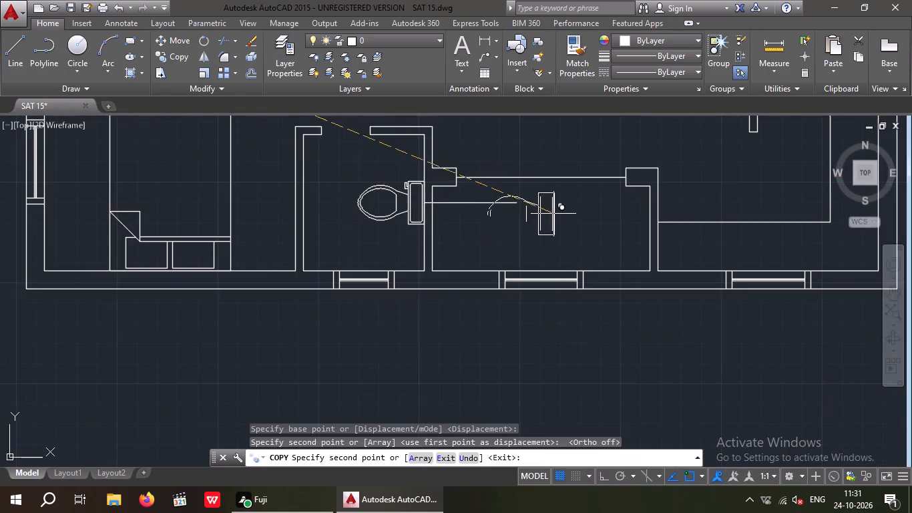
middle_drag(533, 222, 198, 355)
scroll(521, 184, up, 3)
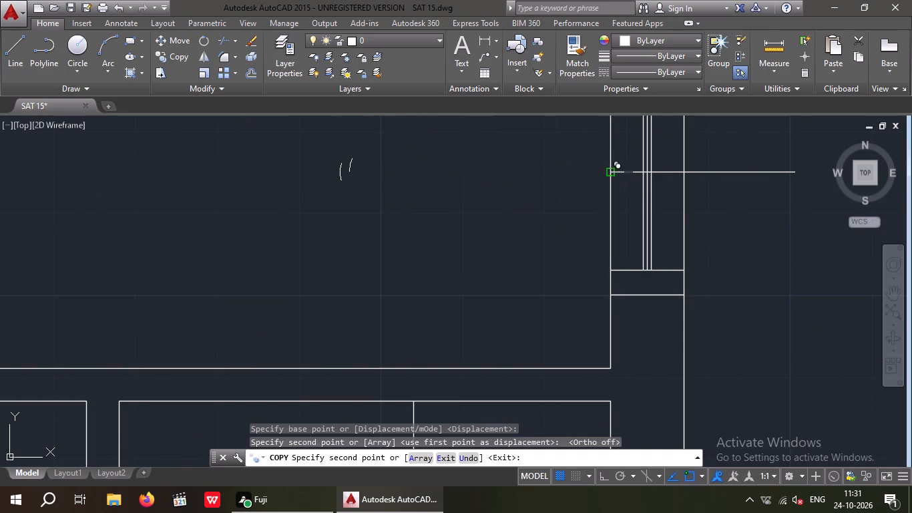
drag(612, 172, 593, 184)
scroll(530, 206, down, 3)
middle_drag(471, 216, 415, 373)
scroll(435, 265, down, 2)
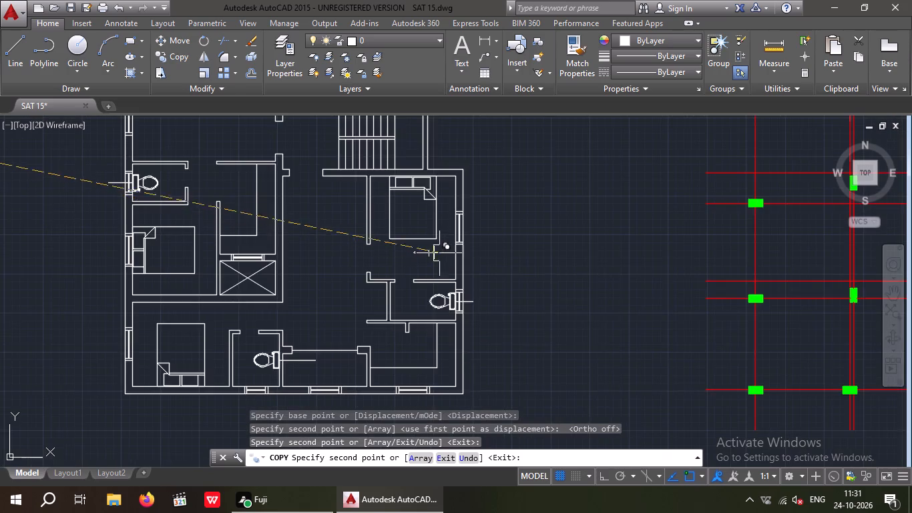
middle_drag(446, 248, 437, 352)
middle_drag(480, 177, 455, 327)
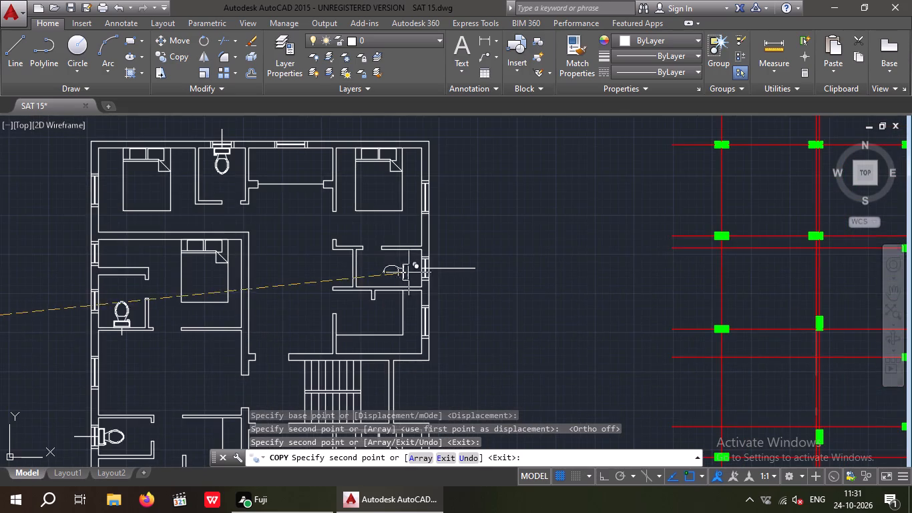
scroll(409, 273, up, 4)
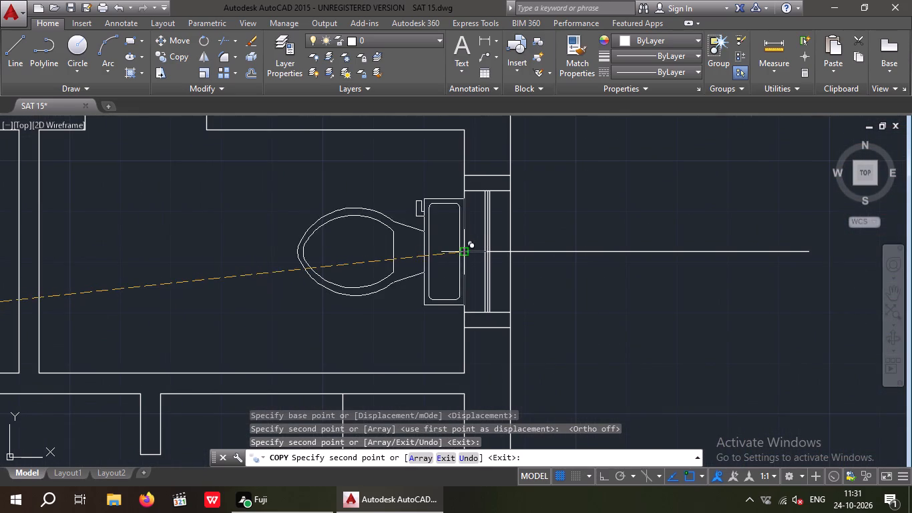
drag(465, 248, 451, 258)
key(Escape)
Delete the midpoint lines behind the toilets in the northeast, southeast and south small rooms.
scroll(413, 246, down, 3)
drag(570, 293, 519, 269)
click(497, 205)
scroll(504, 198, down, 5)
scroll(509, 255, up, 4)
scroll(453, 230, up, 2)
drag(457, 236, 457, 242)
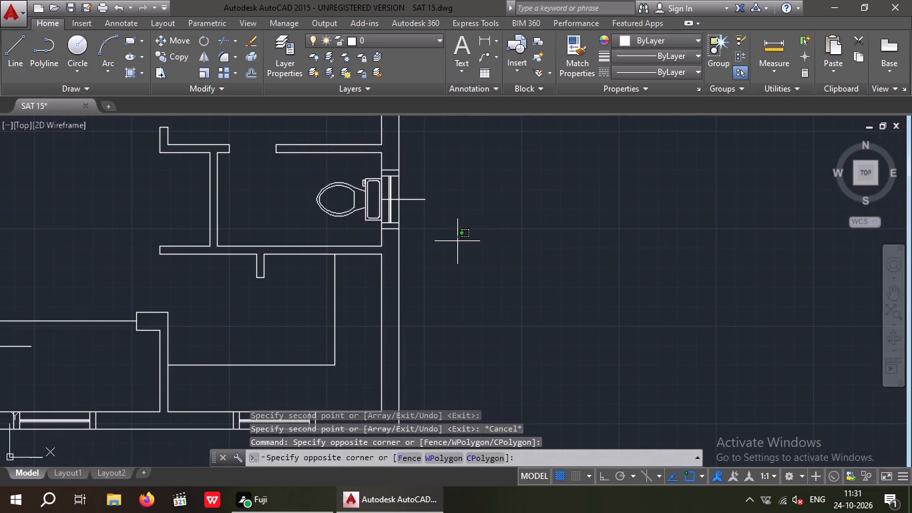
drag(457, 242, 451, 236)
click(419, 176)
scroll(435, 174, down, 3)
scroll(326, 225, up, 3)
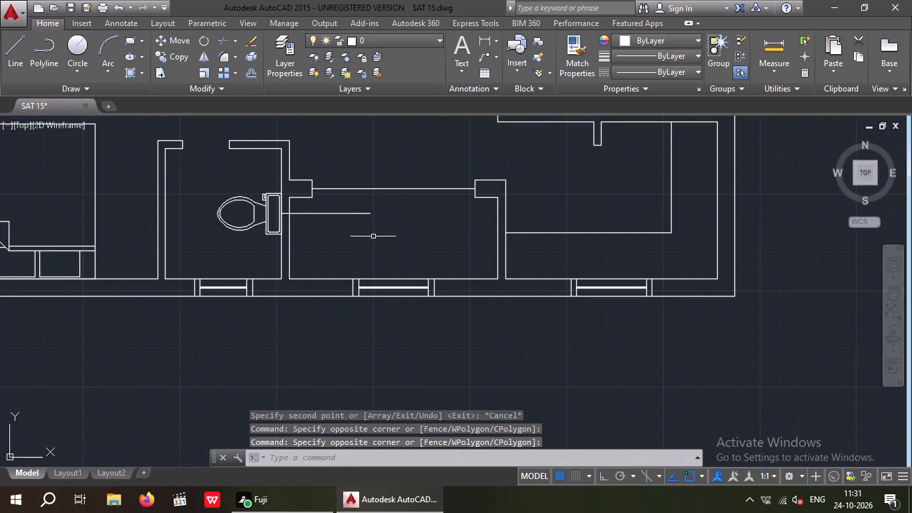
drag(377, 238, 365, 223)
click(356, 200)
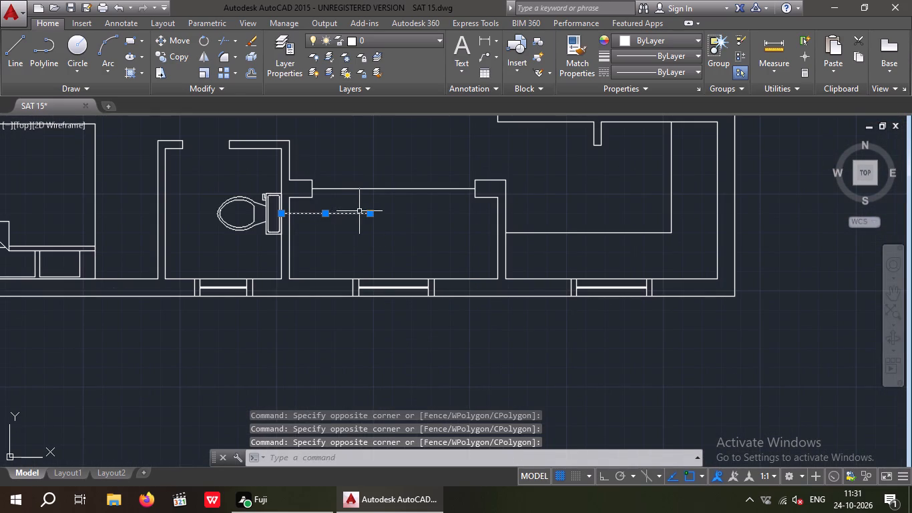
key(Delete)
Delete the midpoint lines behind the toilets in the two small rooms along the plan's west side.
scroll(361, 237, down, 4)
scroll(276, 172, up, 4)
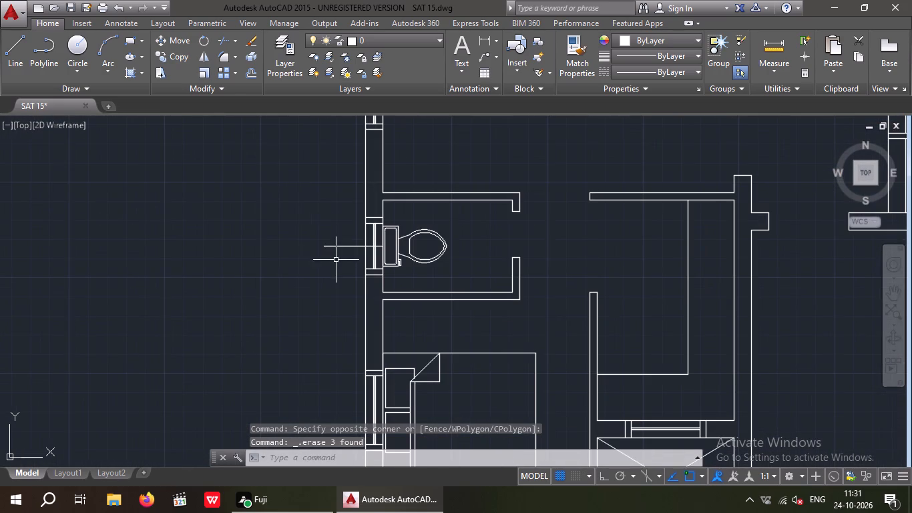
drag(336, 259, 315, 243)
click(309, 213)
key(Delete)
scroll(310, 220, down, 4)
middle_drag(308, 231, 272, 320)
scroll(302, 281, up, 3)
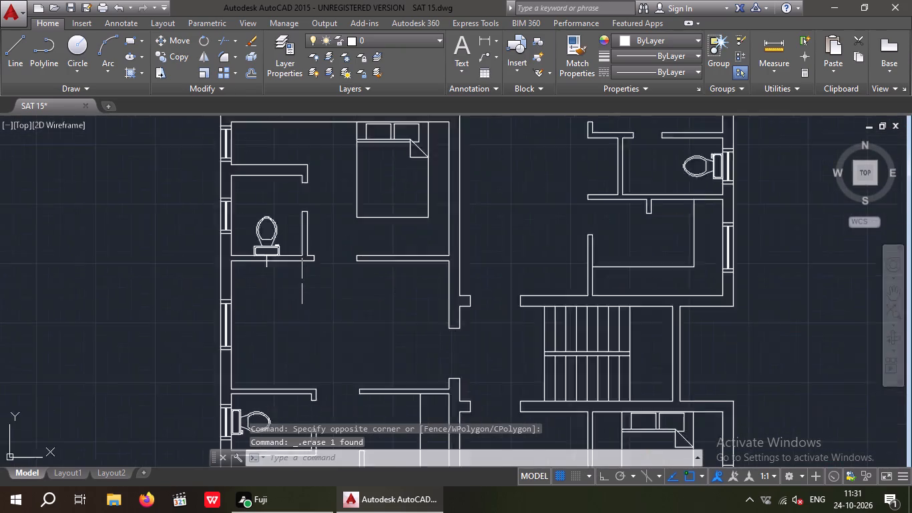
scroll(302, 281, up, 2)
scroll(220, 246, up, 3)
drag(245, 222, 222, 233)
click(150, 232)
key(Delete)
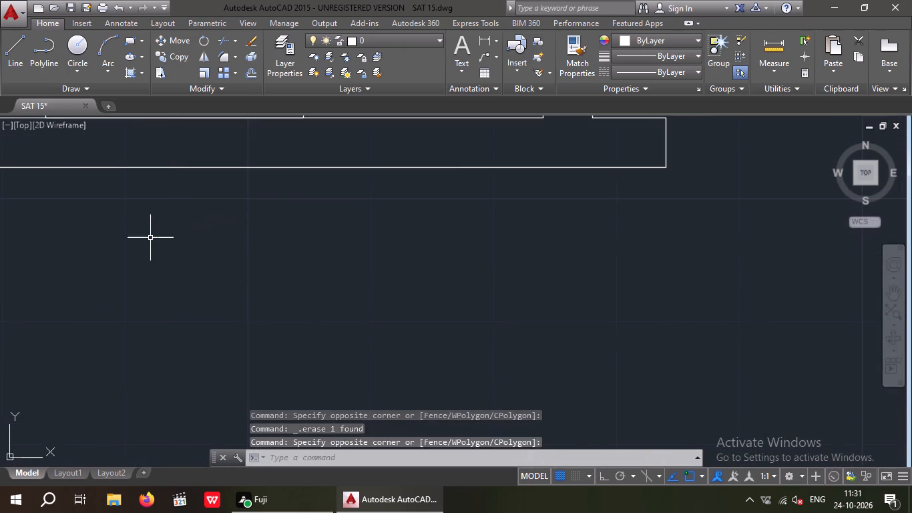
Delete the midpoint line projecting through the north wall behind the toilet beside the northwest bedroom.
scroll(196, 271, down, 6)
middle_drag(272, 333, 257, 412)
scroll(323, 152, up, 3)
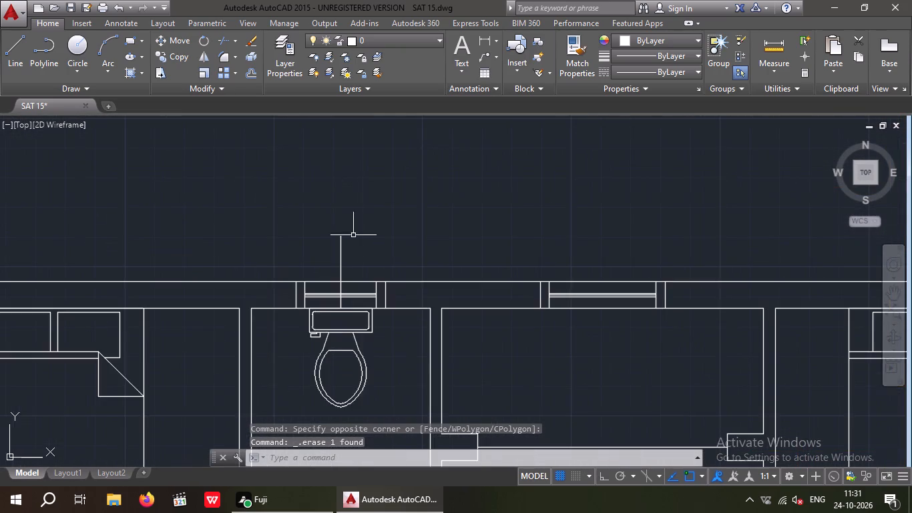
scroll(340, 236, up, 3)
drag(416, 202, 317, 273)
click(306, 273)
key(Delete)
Delete the loose toilet west of the floor plan.
scroll(347, 250, down, 5)
middle_drag(358, 255, 445, 227)
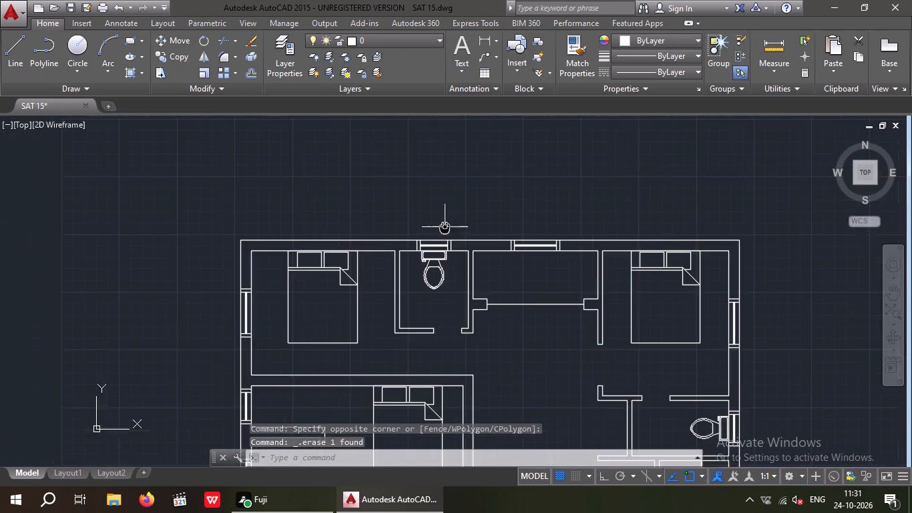
scroll(438, 224, down, 2)
middle_drag(455, 270, 357, 252)
middle_drag(183, 323, 327, 305)
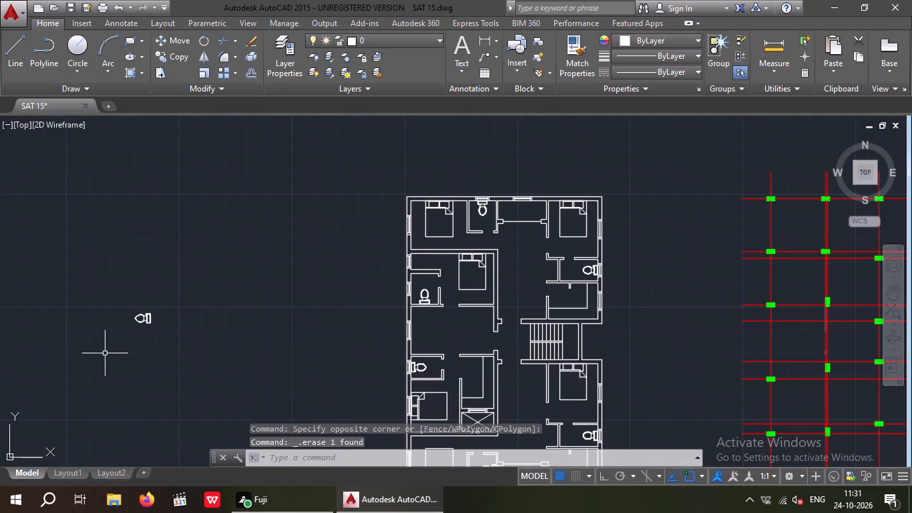
drag(195, 376, 103, 286)
click(92, 254)
key(Delete)
Save the SAT 15 drawing.
key(ctrl+s)
key(ctrl+s)
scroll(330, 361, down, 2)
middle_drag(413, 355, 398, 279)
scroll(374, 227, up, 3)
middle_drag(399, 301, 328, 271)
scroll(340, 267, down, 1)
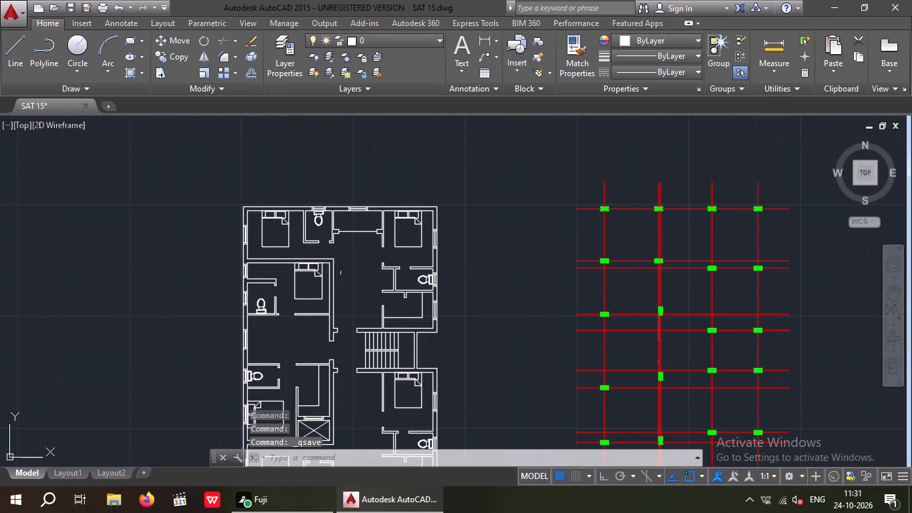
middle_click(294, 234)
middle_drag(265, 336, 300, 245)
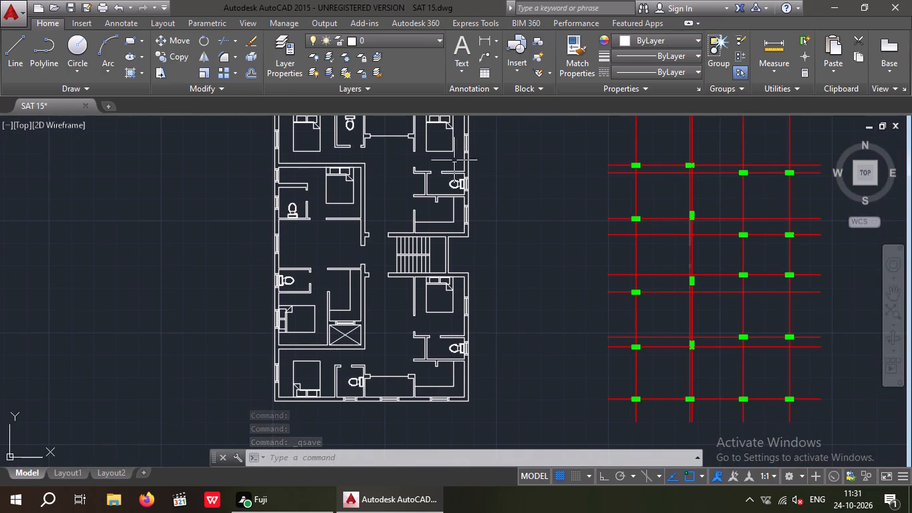
Insert the Sofa - Roundback 7 ft. block from the Home - Space Planner DesignCenter drawing in the empty area west of the floor plan.
key(d)
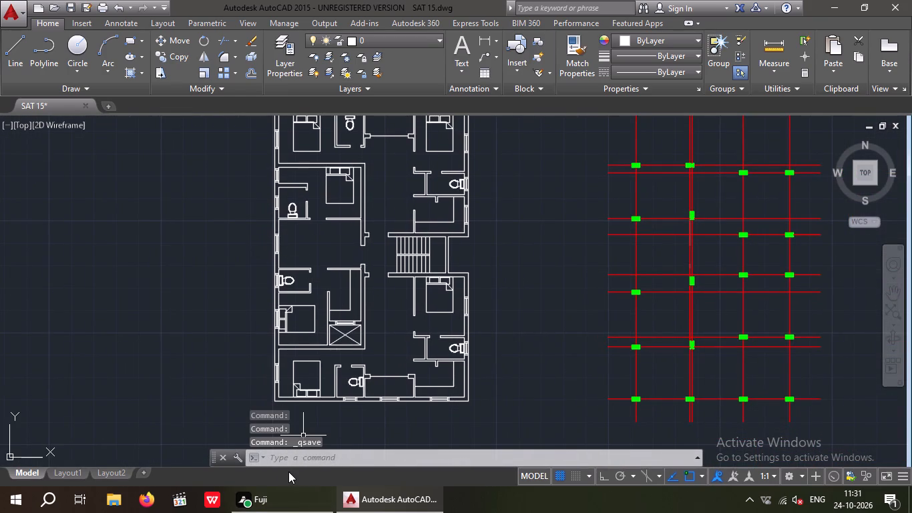
text(C)
key(space)
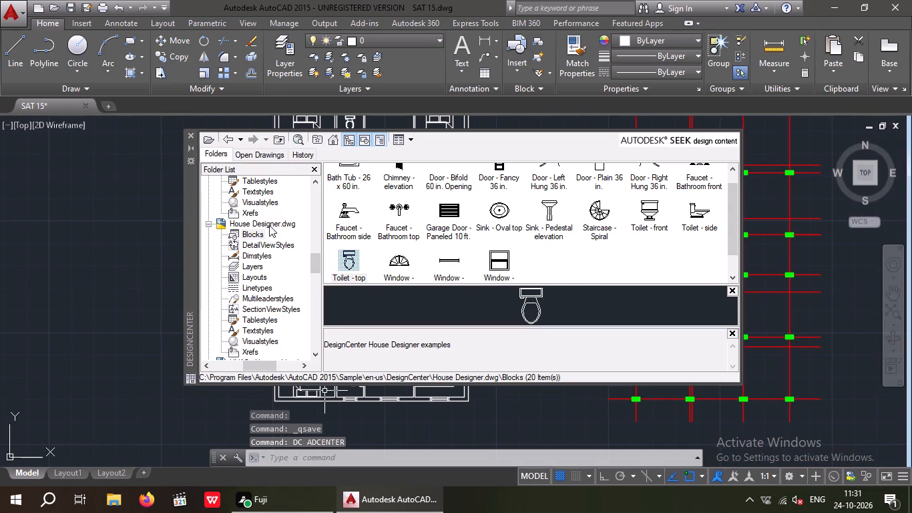
scroll(267, 223, up, 4)
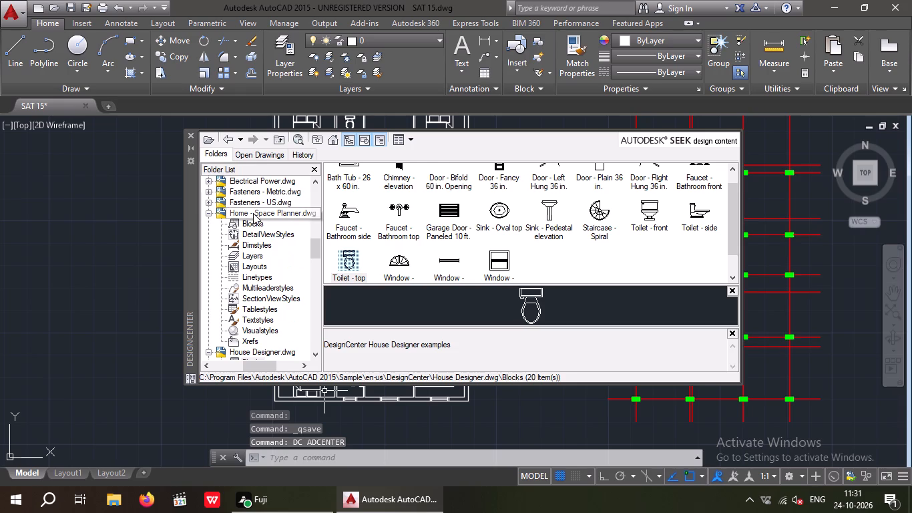
double_click(253, 213)
double_click(348, 171)
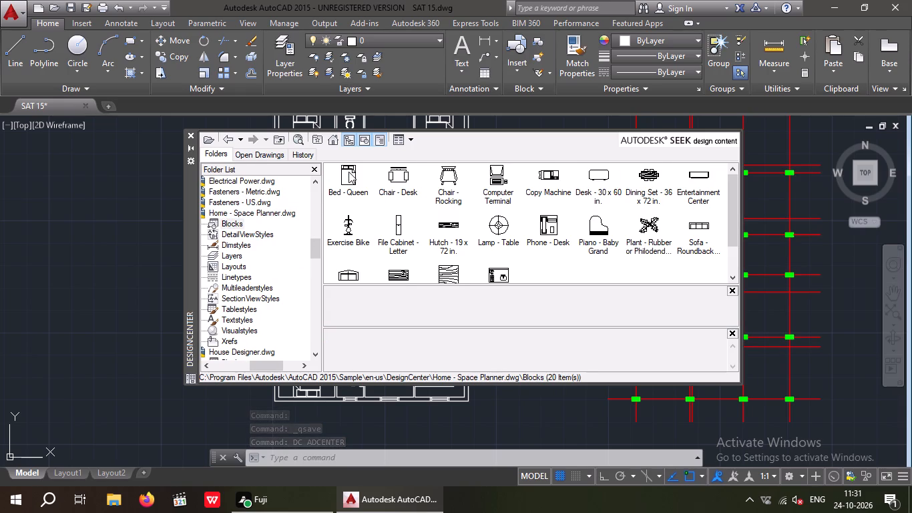
click(700, 222)
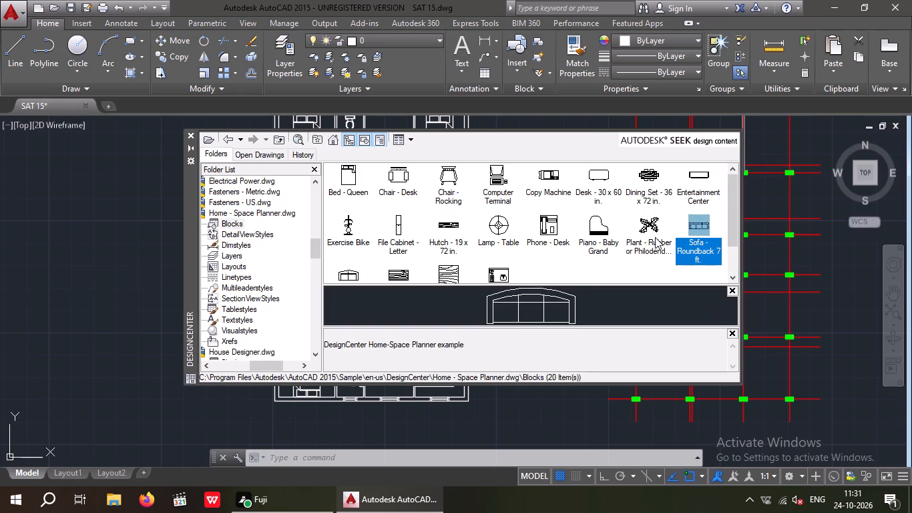
click(698, 228)
click(696, 228)
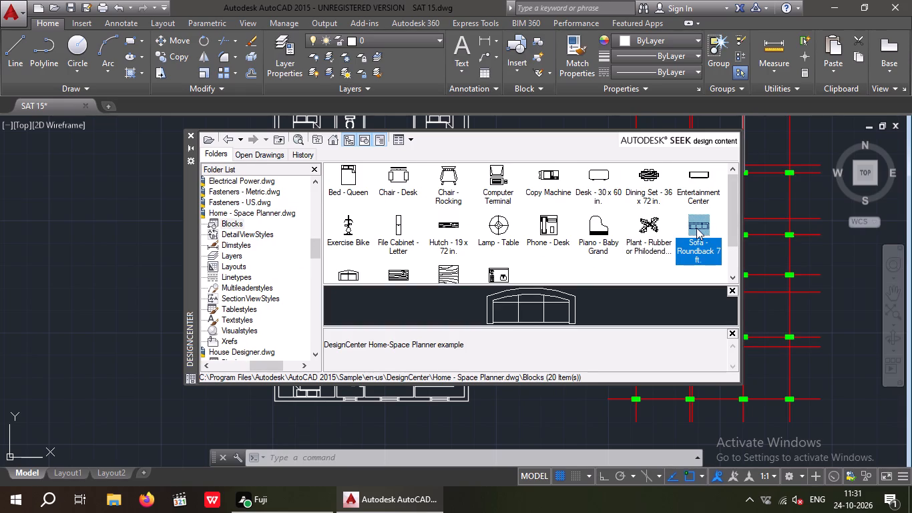
double_click(697, 224)
drag(487, 332, 481, 331)
click(45, 245)
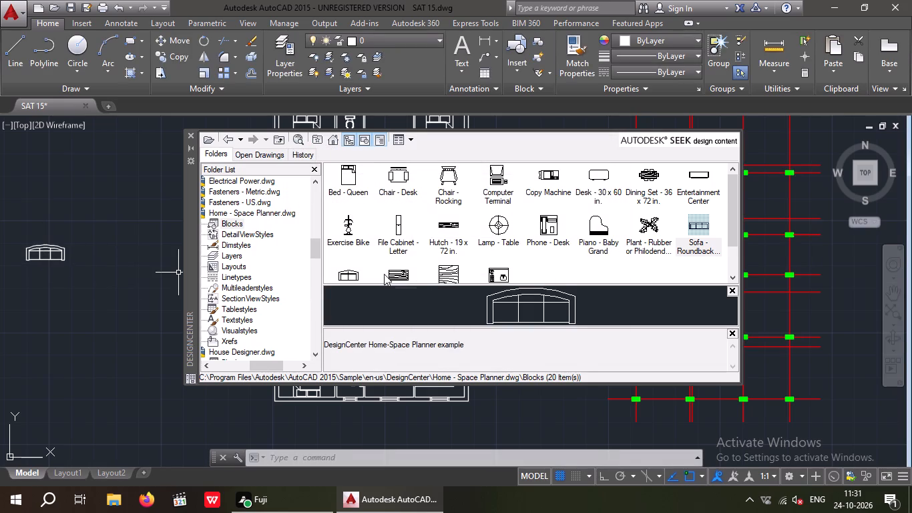
Insert the Rectangular Woodgrain 60 x 30 in. table block directly below the sofa and close DesignCenter.
double_click(395, 272)
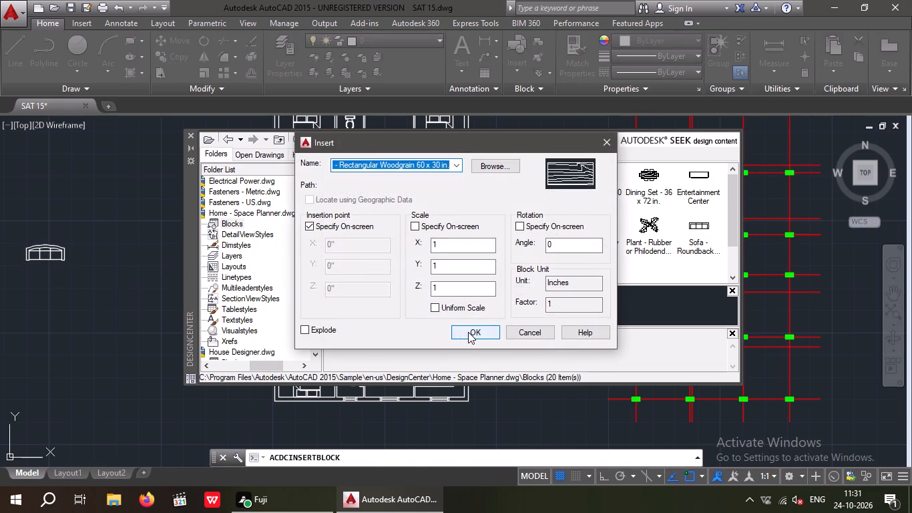
click(469, 332)
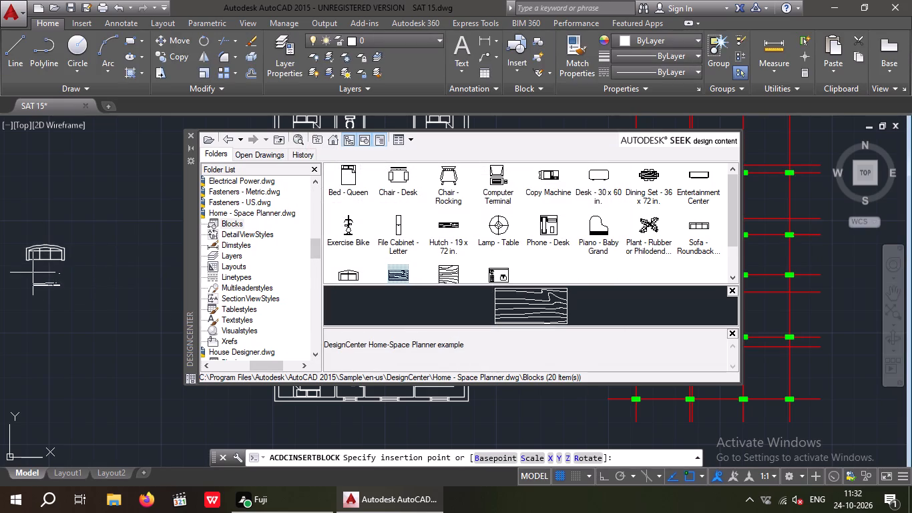
click(32, 267)
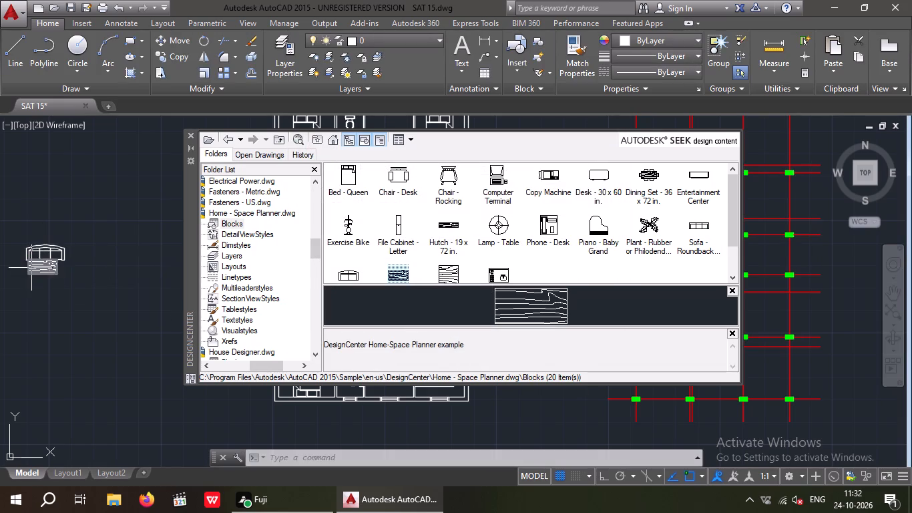
click(189, 134)
Move the sofa a short distance north to leave a gap between it and the woodgrain table.
scroll(41, 247, up, 5)
drag(357, 218, 218, 281)
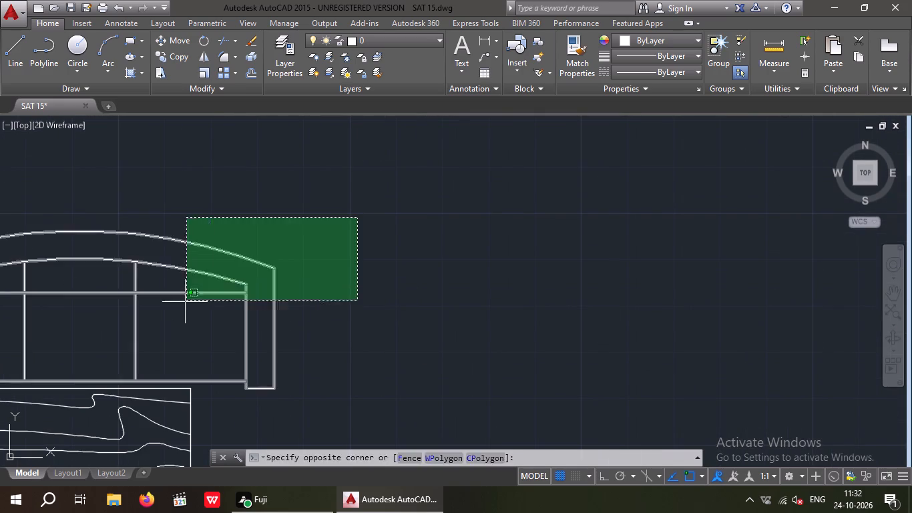
click(185, 302)
click(183, 41)
scroll(152, 194, down, 2)
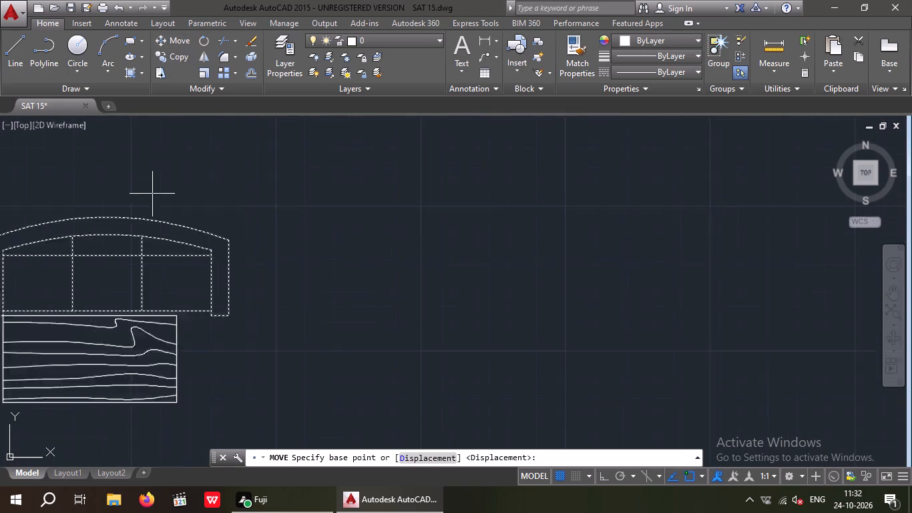
scroll(107, 208, up, 1)
click(132, 209)
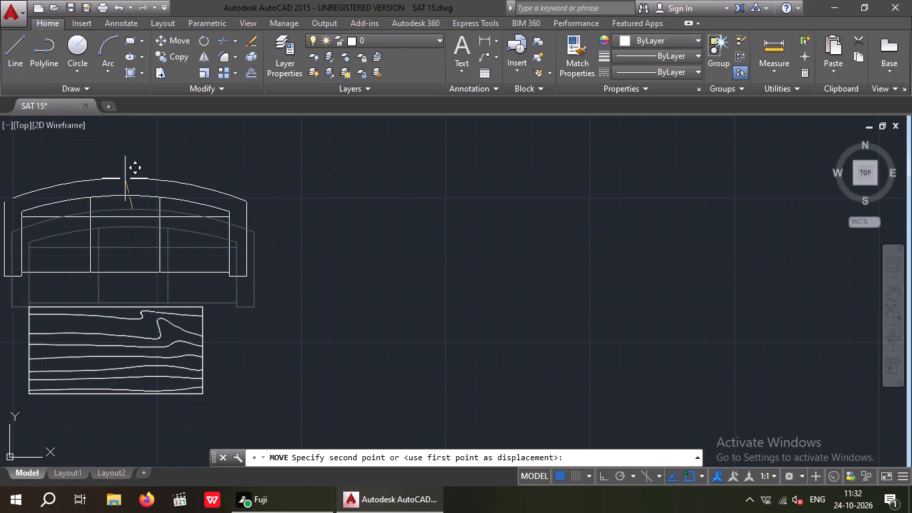
click(125, 177)
Rotate the sofa and table together 90° counterclockwise with Ortho on, so the sofa sits west of the table.
scroll(132, 193, down, 3)
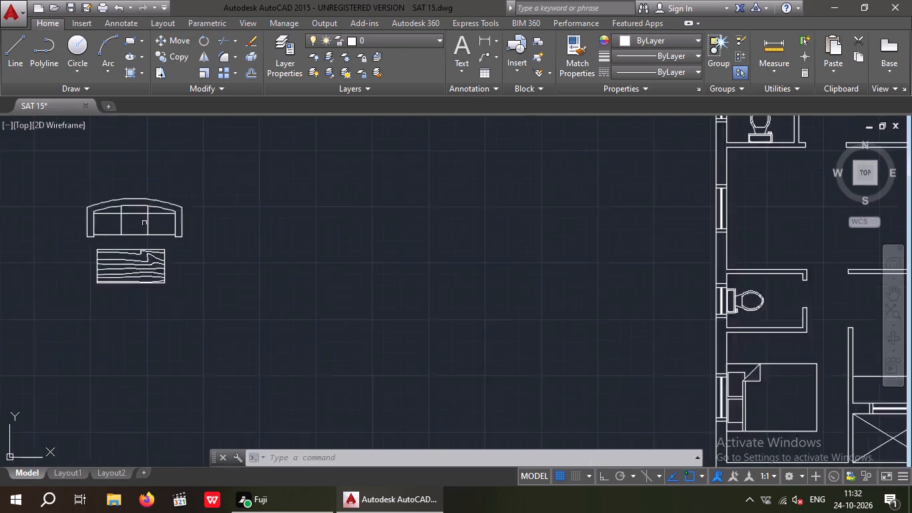
scroll(144, 223, down, 1)
drag(178, 178, 148, 249)
click(87, 275)
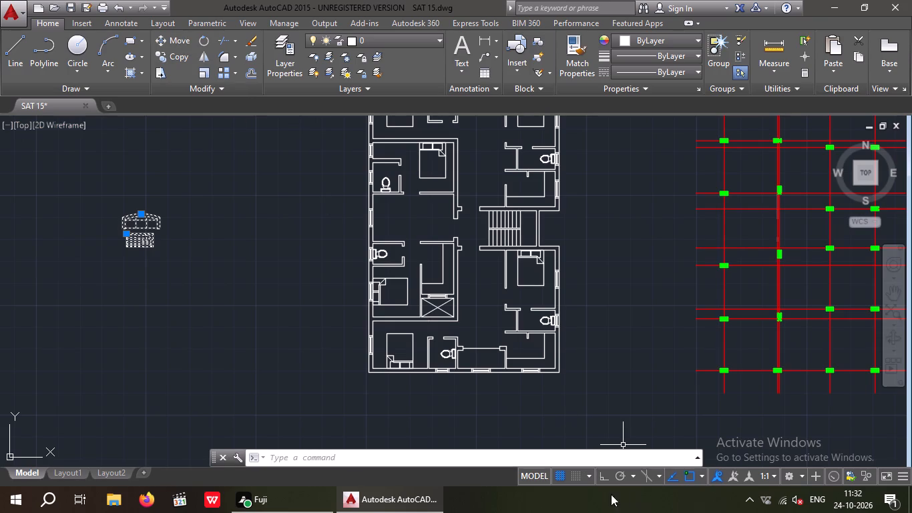
click(600, 478)
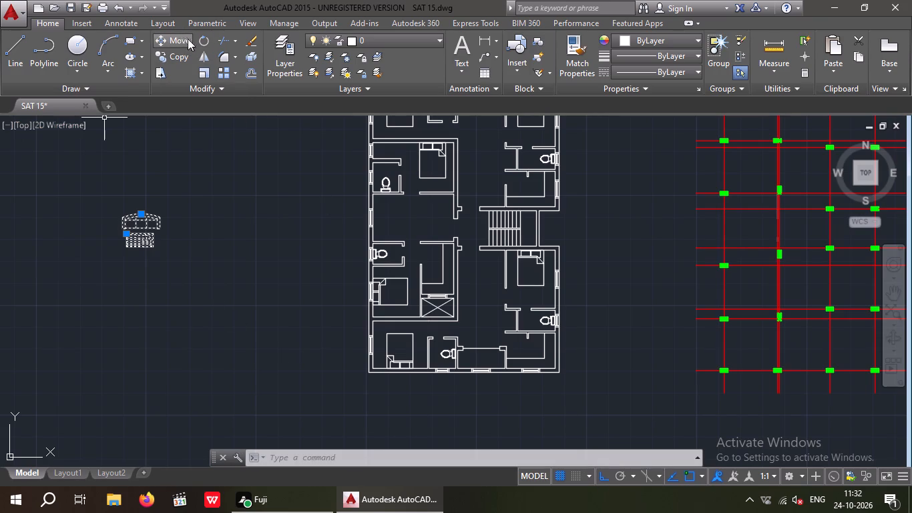
click(200, 37)
scroll(150, 249, up, 1)
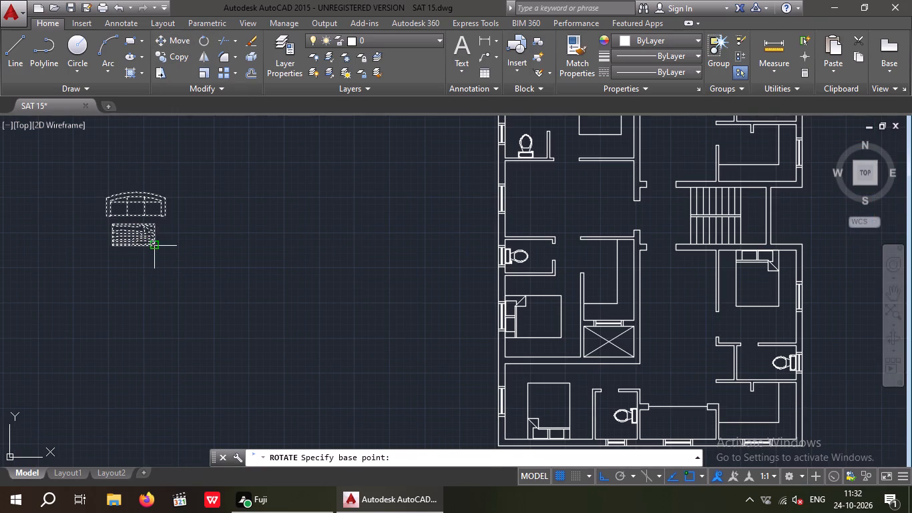
drag(154, 247, 176, 254)
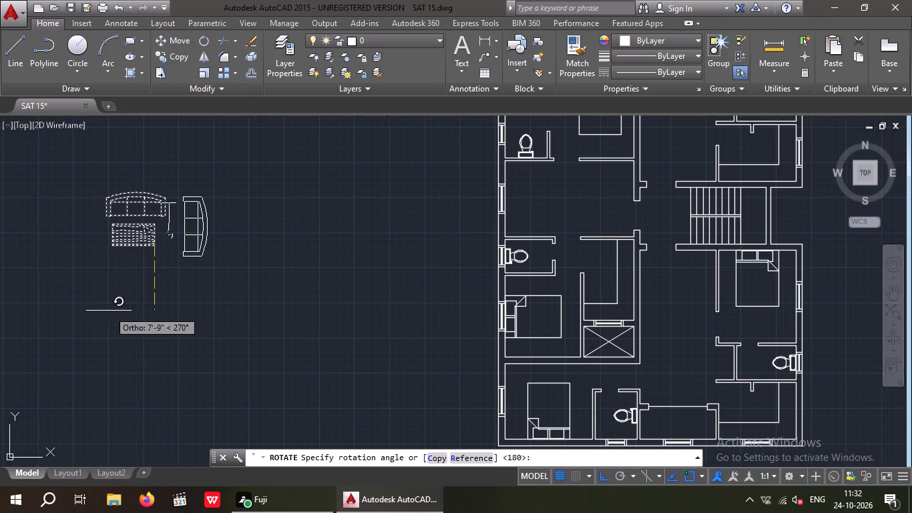
click(182, 194)
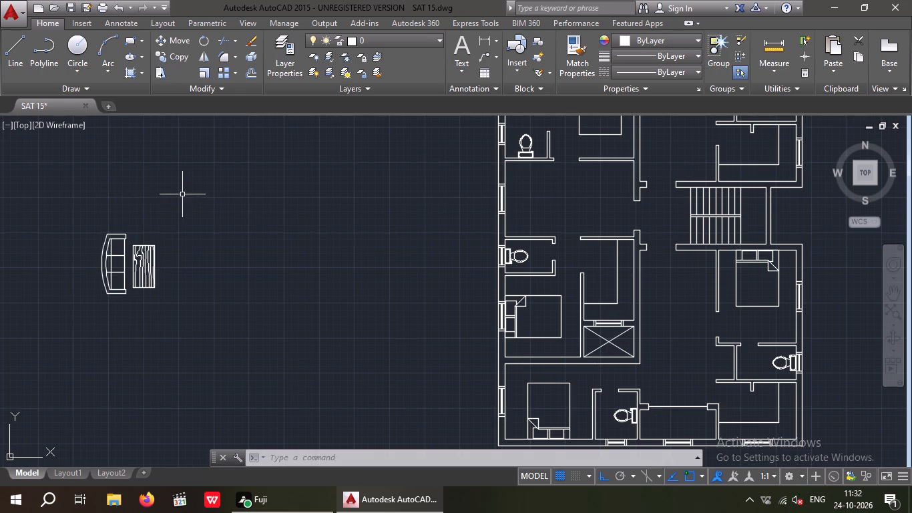
Move the woodgrain table slightly north to centre it along the sofa's length.
scroll(153, 277, up, 2)
drag(174, 317, 136, 298)
click(133, 213)
click(178, 41)
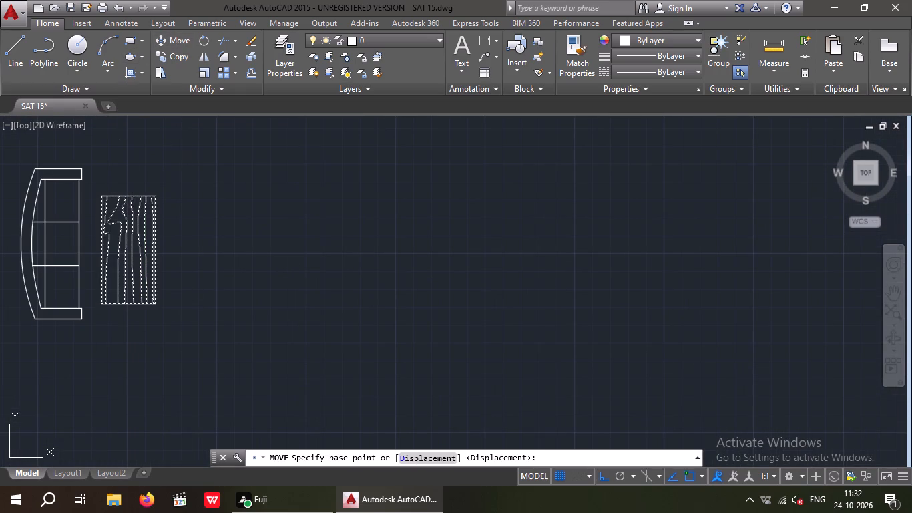
scroll(153, 192, up, 2)
scroll(155, 192, down, 2)
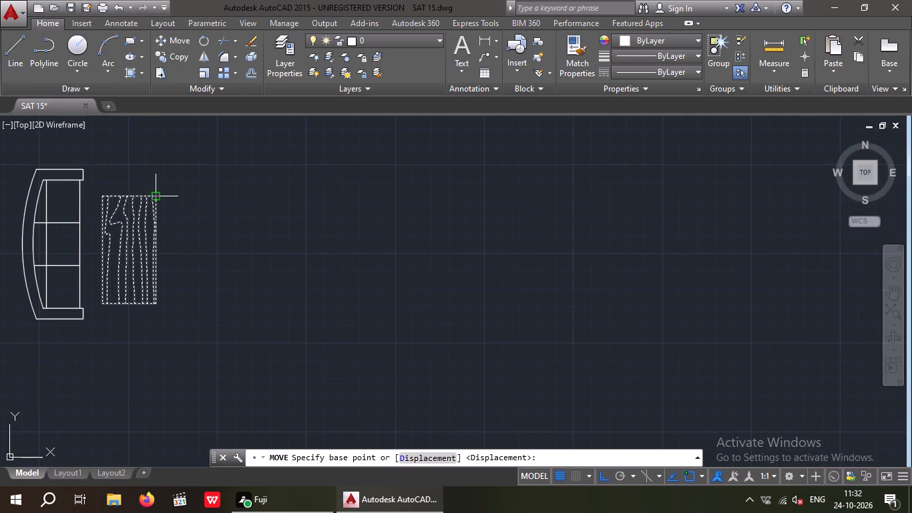
click(154, 194)
click(154, 187)
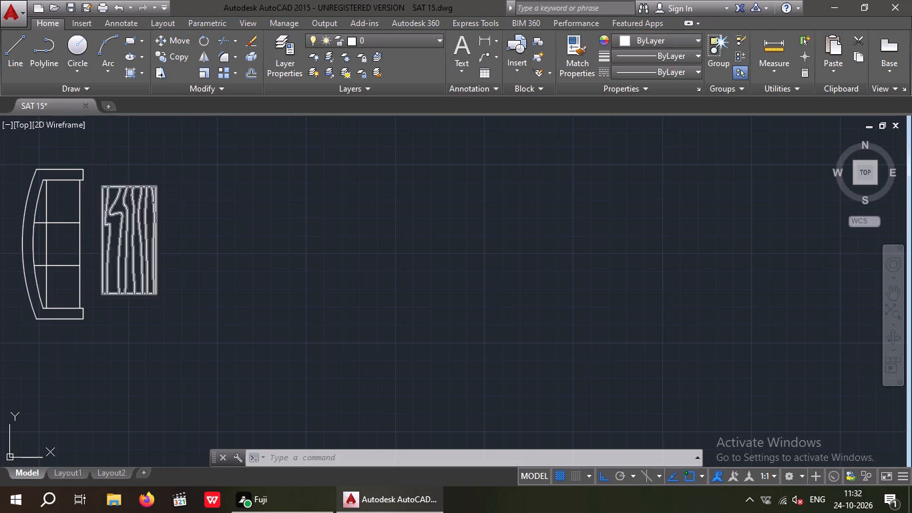
Nudge the woodgrain table slightly southwest, closer to the sofa.
drag(169, 250, 141, 267)
click(127, 271)
scroll(146, 305, up, 2)
scroll(145, 297, down, 2)
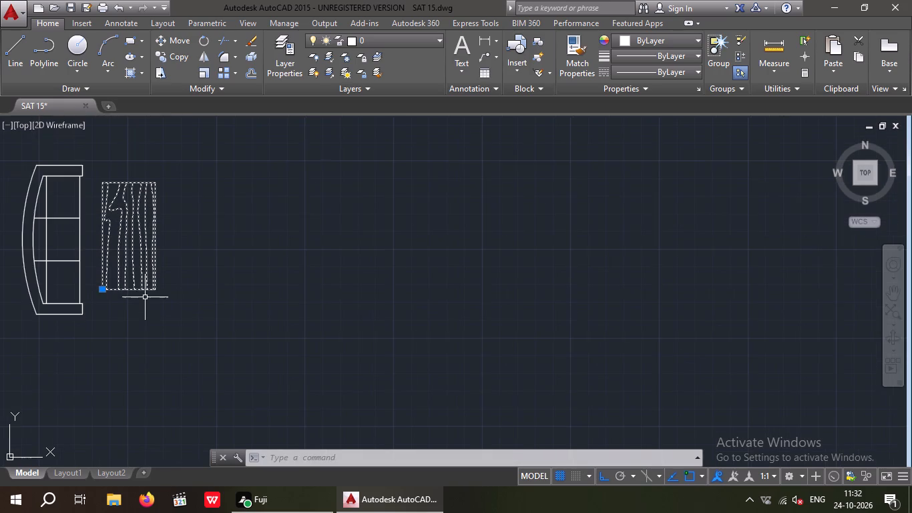
click(178, 41)
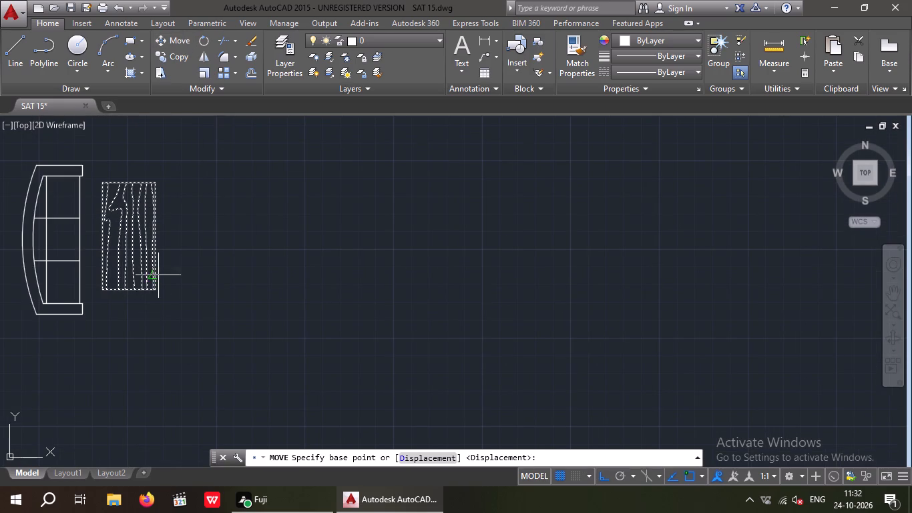
scroll(154, 287, up, 2)
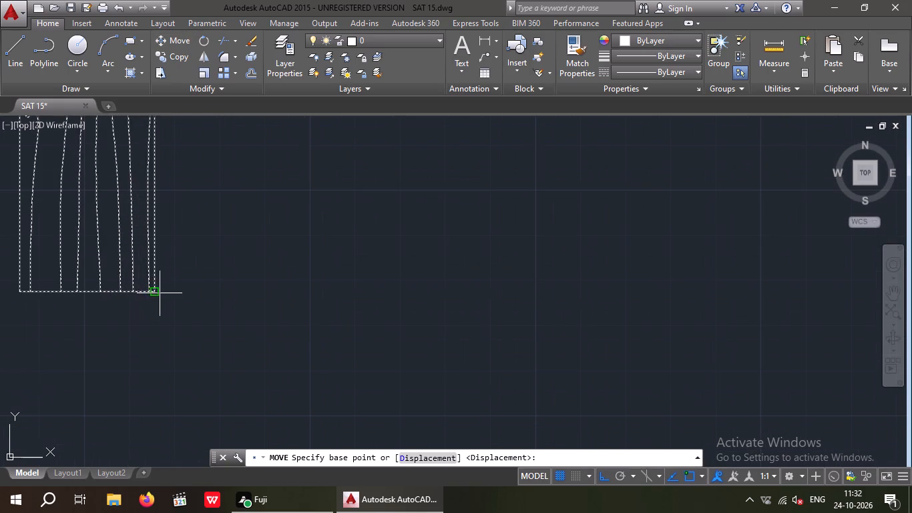
click(154, 291)
scroll(154, 291, down, 1)
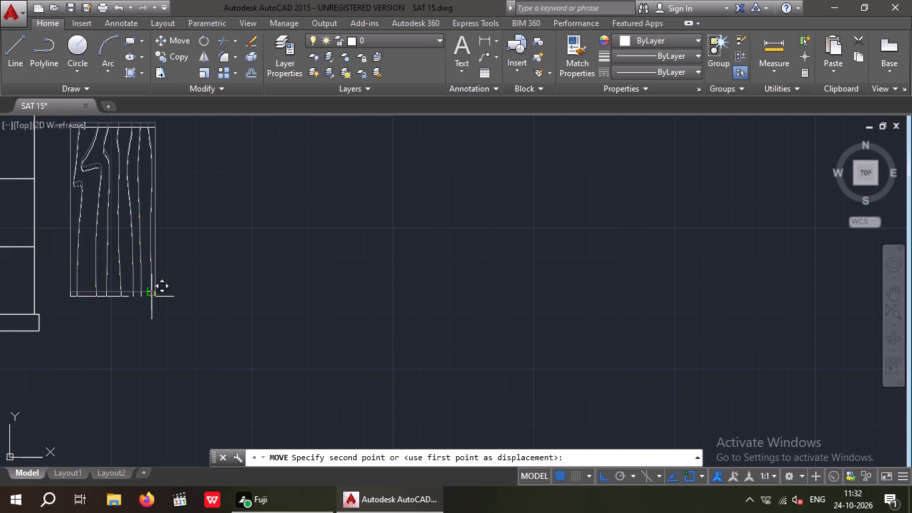
click(152, 297)
Move the sofa and table together, with Ortho off, into the plan's west-side middle room, placing the sofa's back near the window.
scroll(155, 291, down, 1)
drag(214, 140, 139, 240)
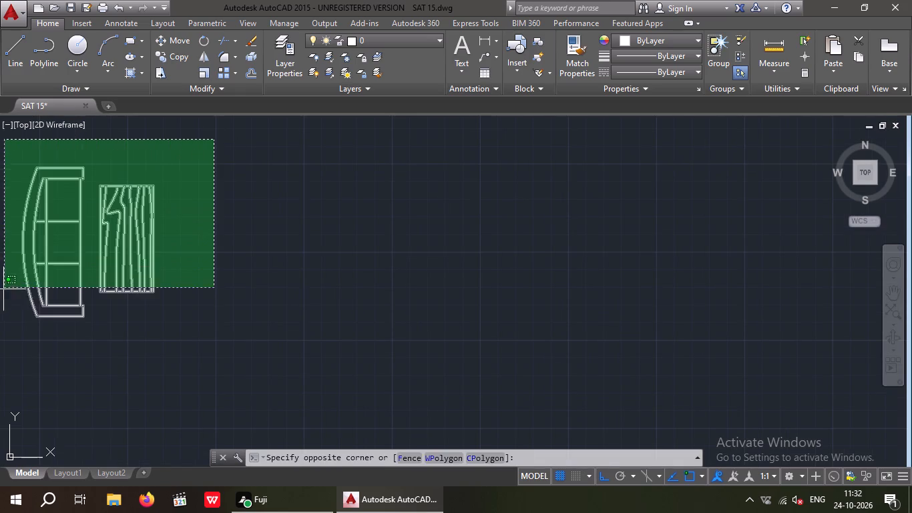
click(3, 304)
click(174, 39)
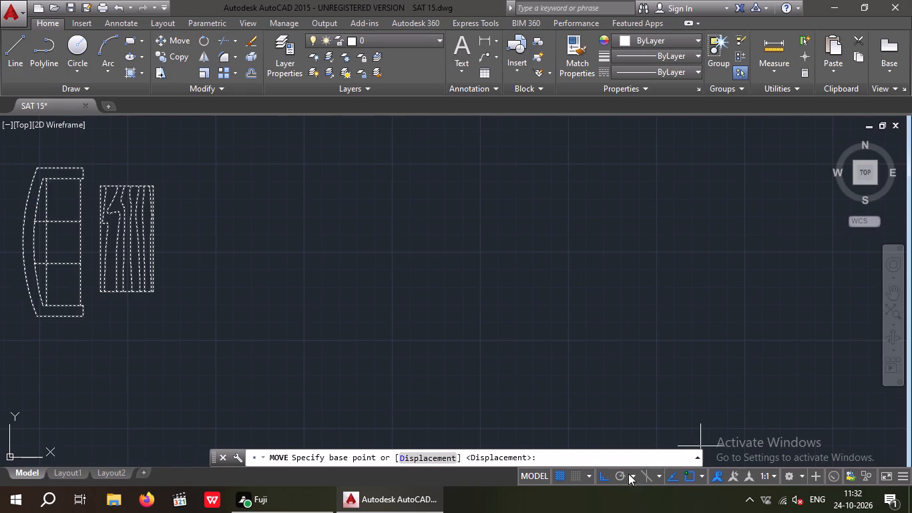
click(601, 483)
middle_drag(226, 327, 397, 323)
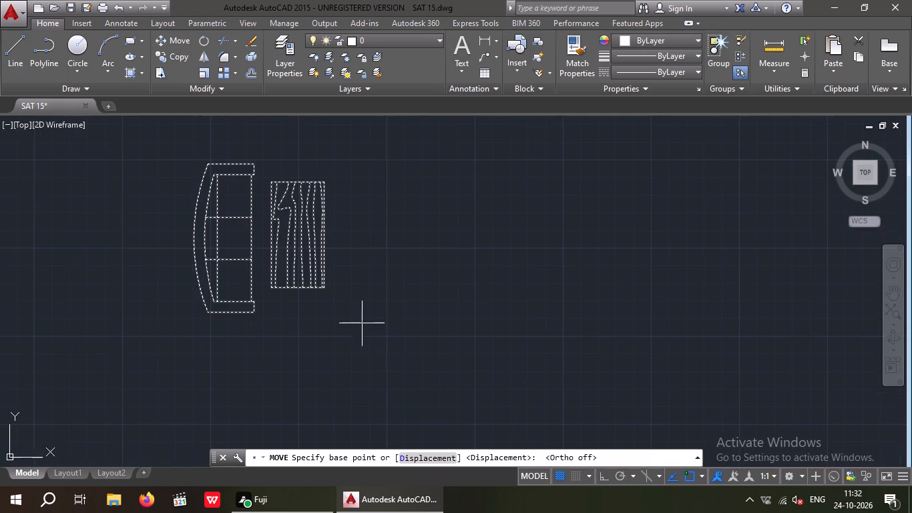
click(191, 237)
scroll(223, 228, down, 4)
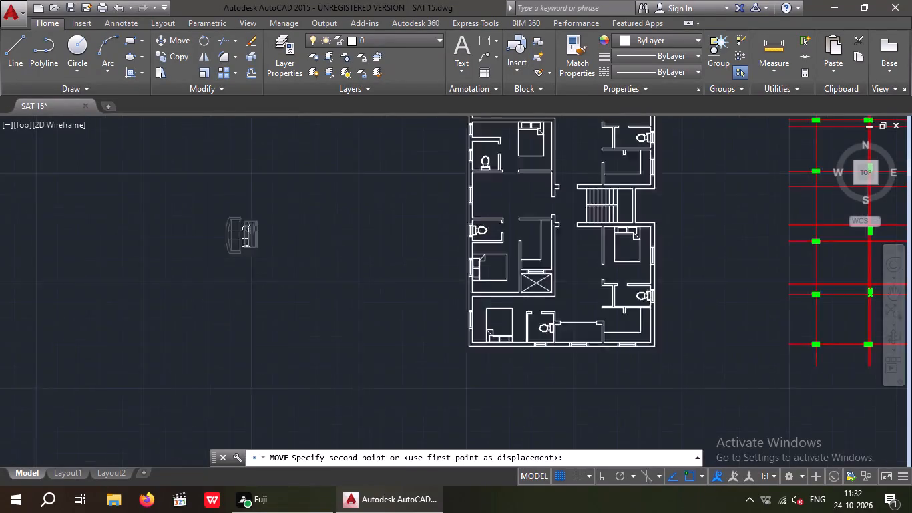
middle_drag(328, 240, 257, 266)
scroll(324, 238, up, 4)
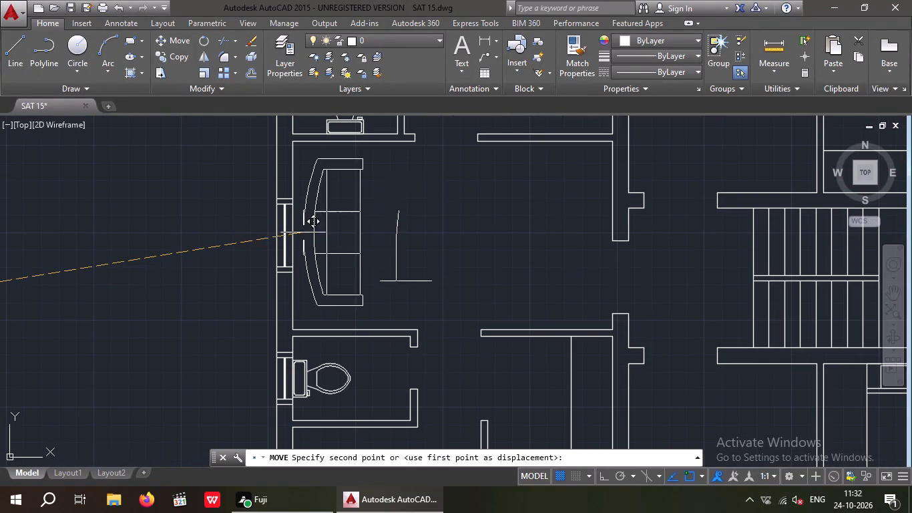
click(305, 232)
Save the SAT 15 drawing.
scroll(316, 226, down, 2)
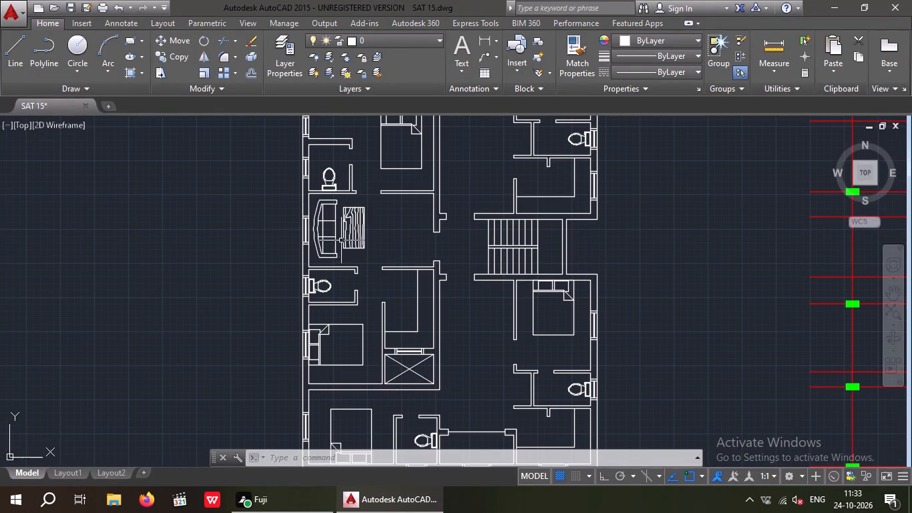
middle_drag(345, 236, 337, 232)
scroll(345, 230, down, 2)
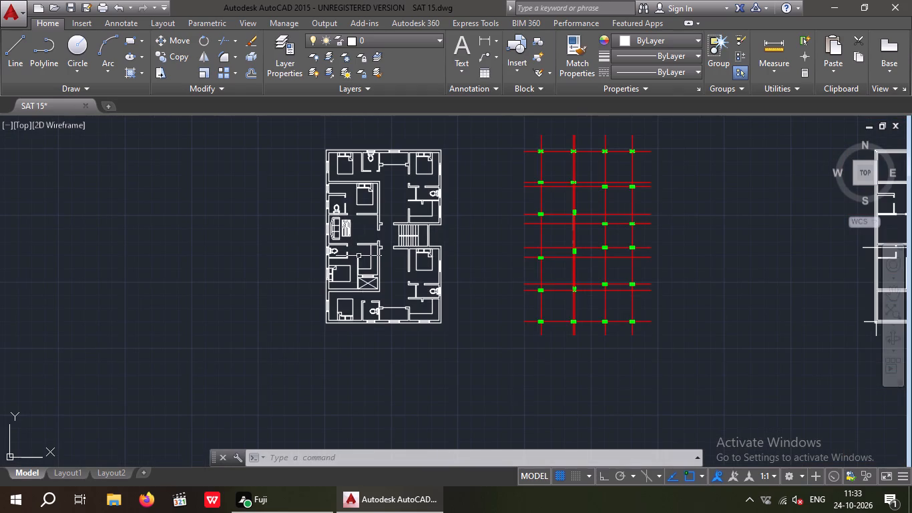
key(ctrl+s)
key(ctrl+s)
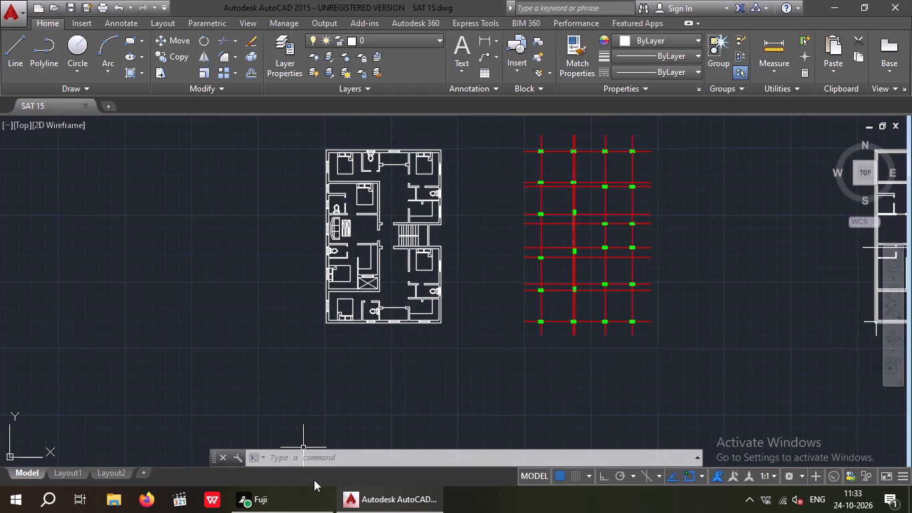